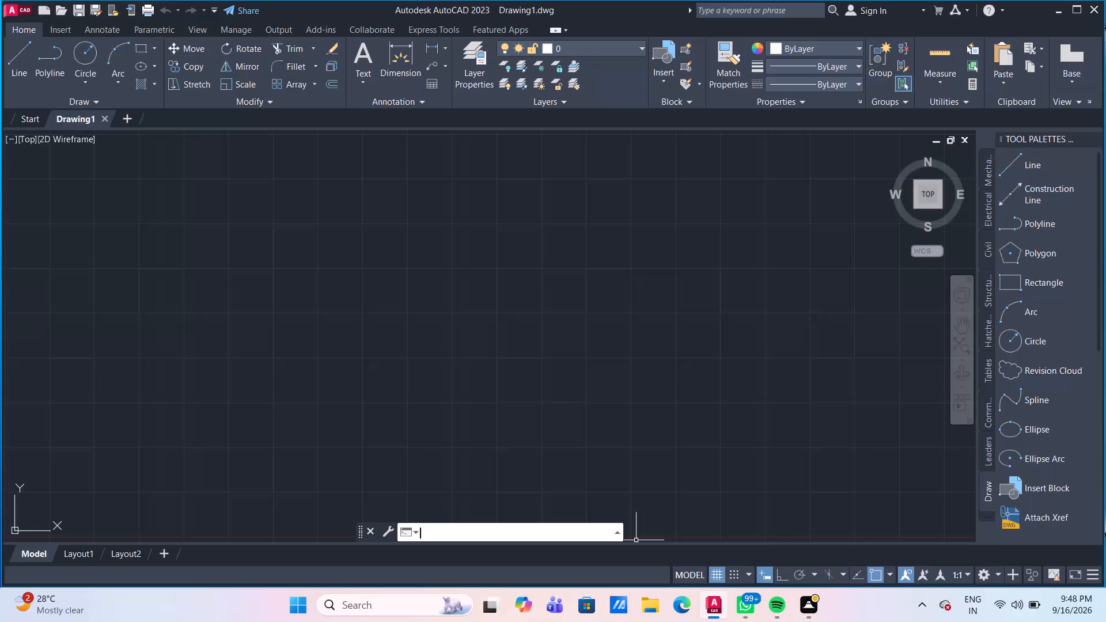
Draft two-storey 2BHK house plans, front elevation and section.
Turn on command logging for the drawing with LOGFILEON.
type("log")
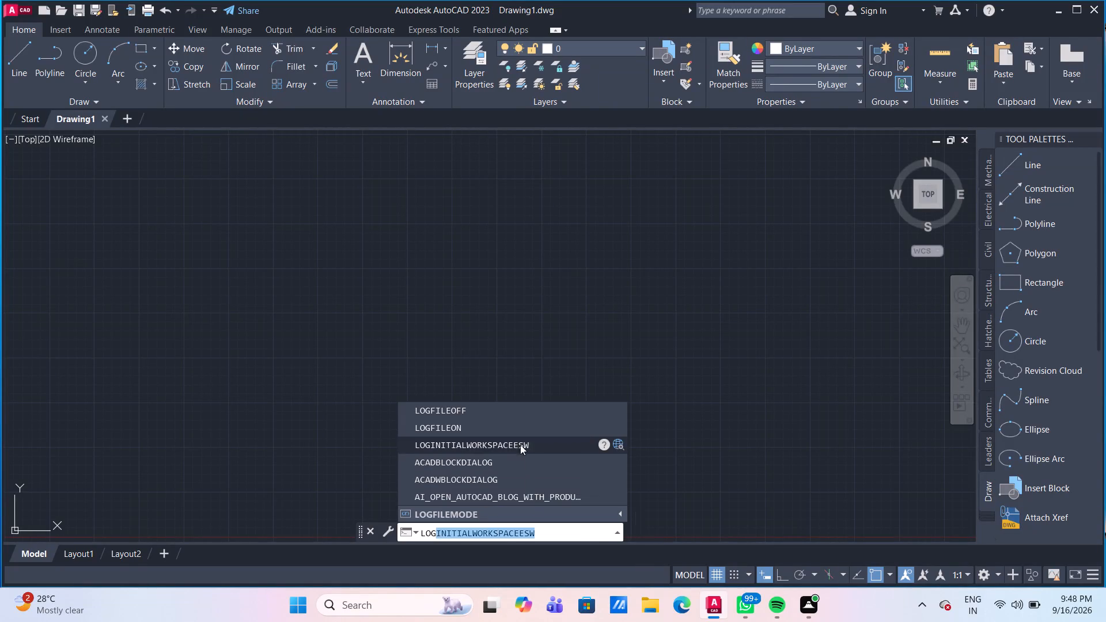
left_click(517, 430)
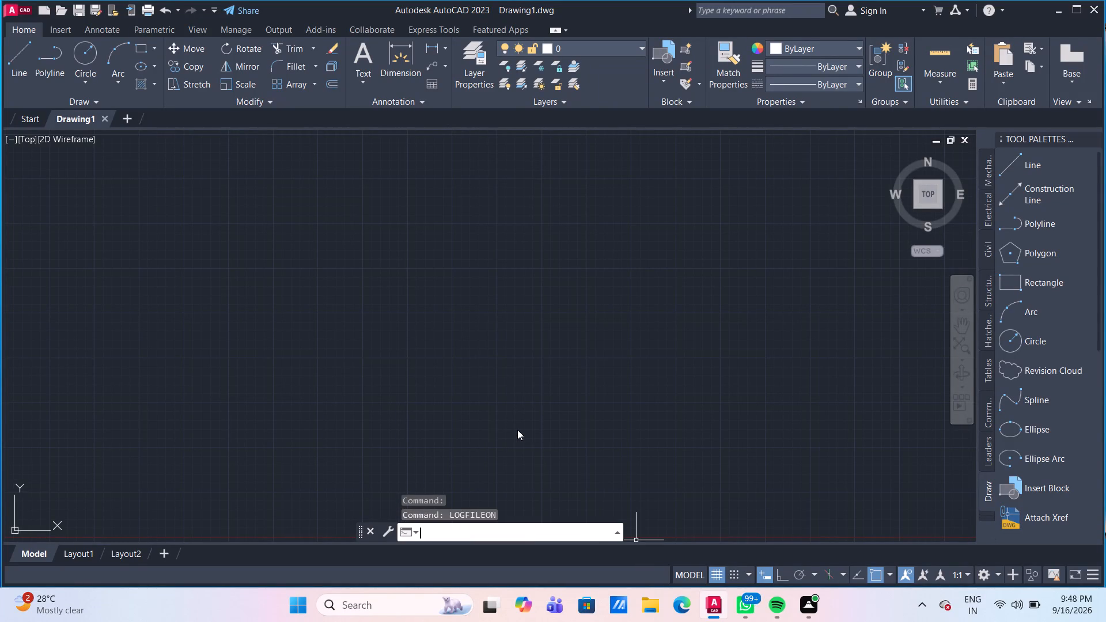
Set the drawing's length units to Engineering with a precision of 0'-0".
type("uni")
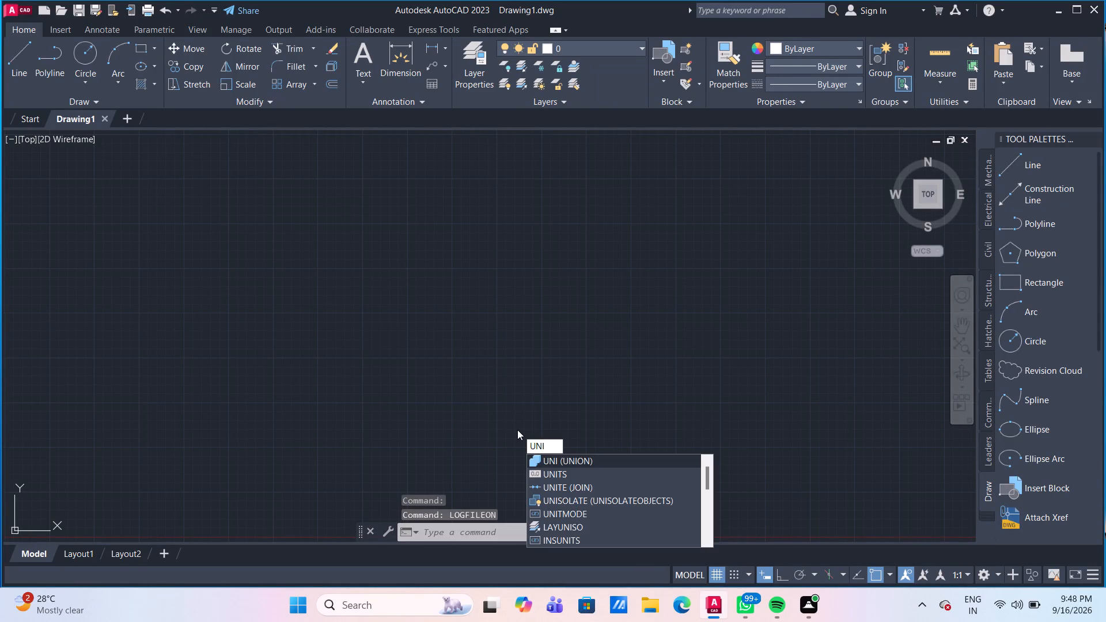
key("BackSpace")
key("Return")
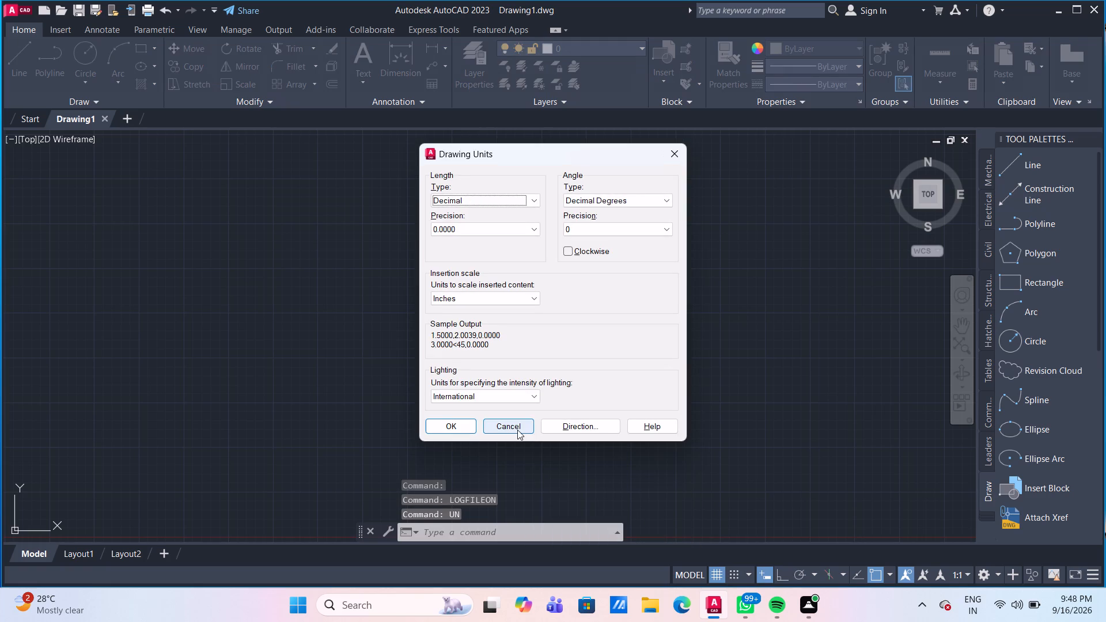
left_click(538, 201)
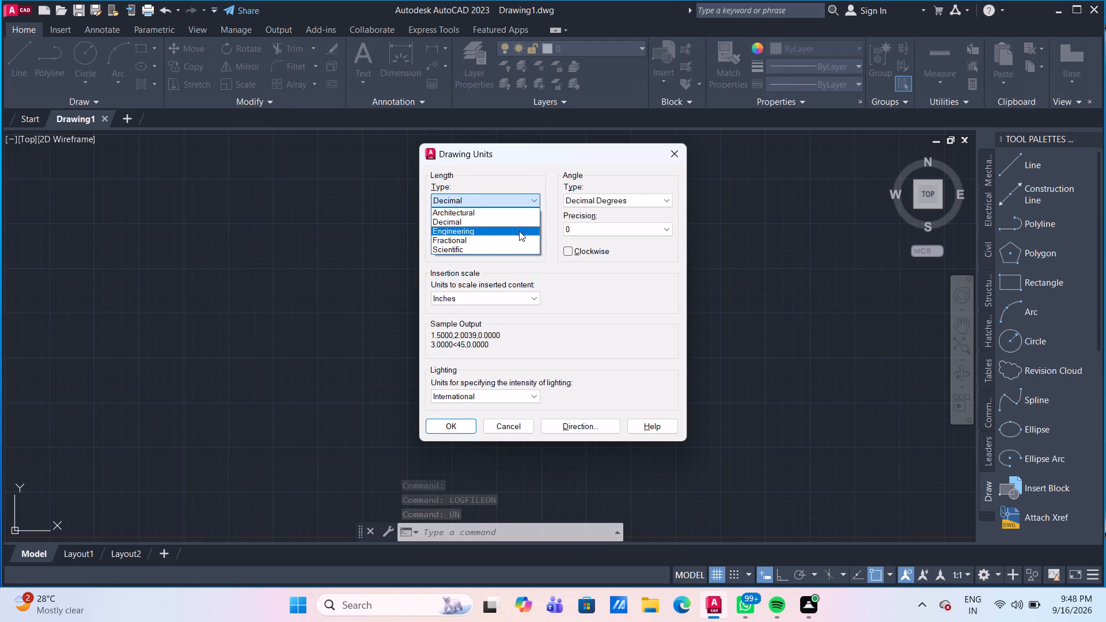
left_click(519, 232)
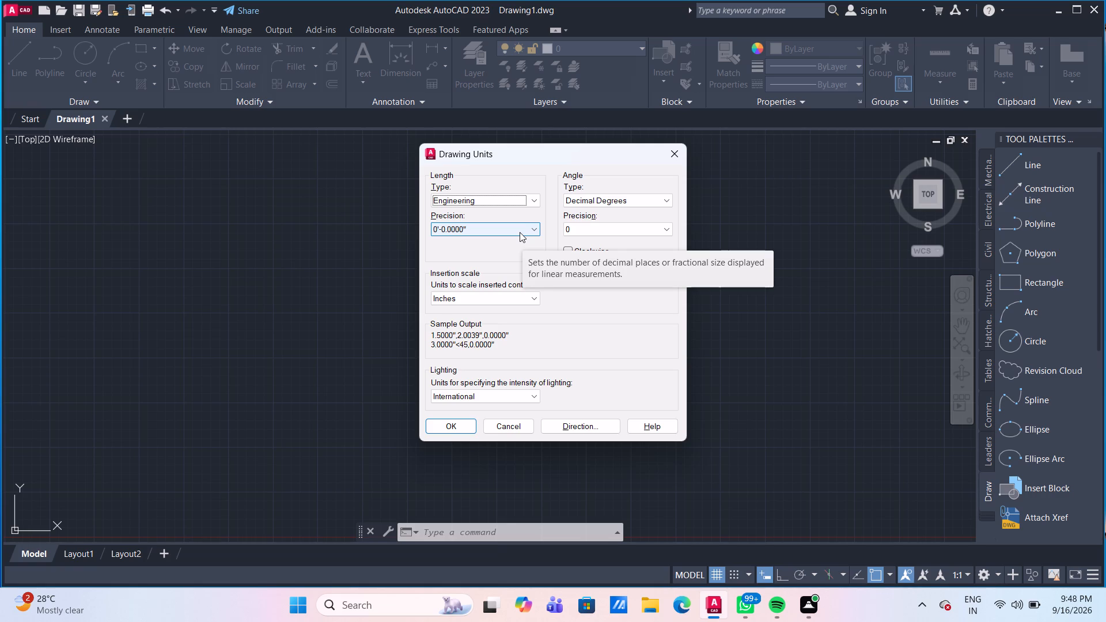
left_click(520, 232)
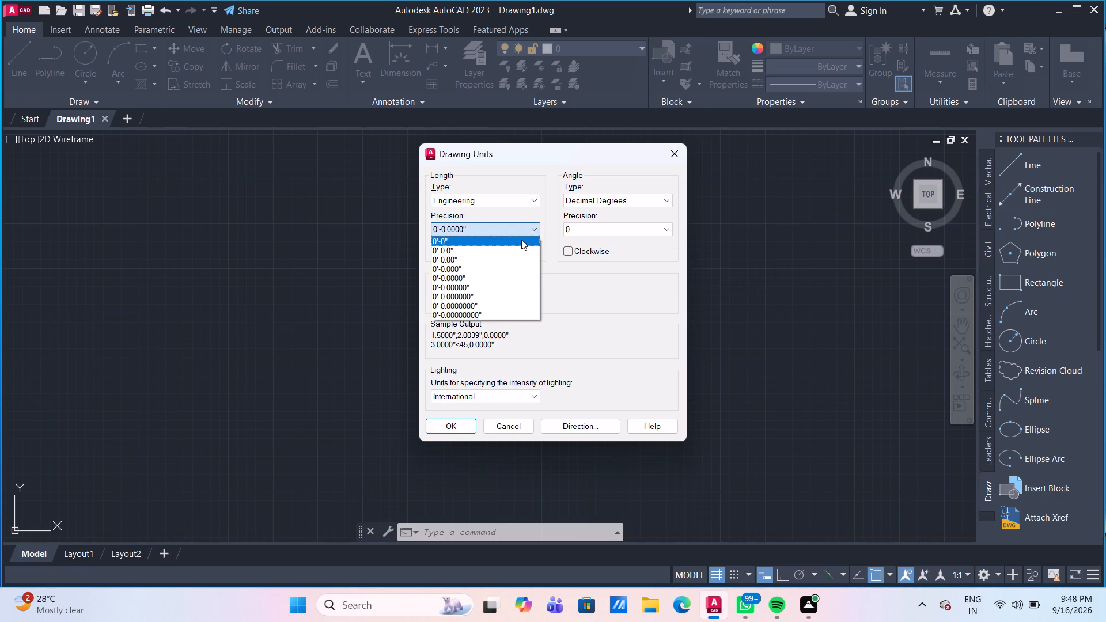
left_click(521, 242)
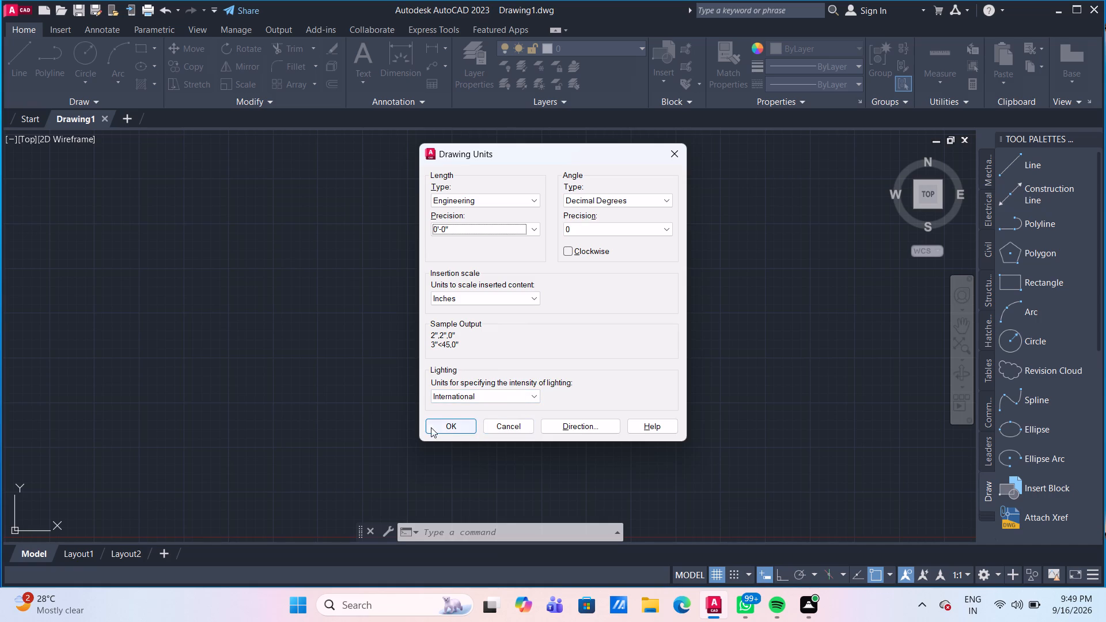
left_click(453, 424)
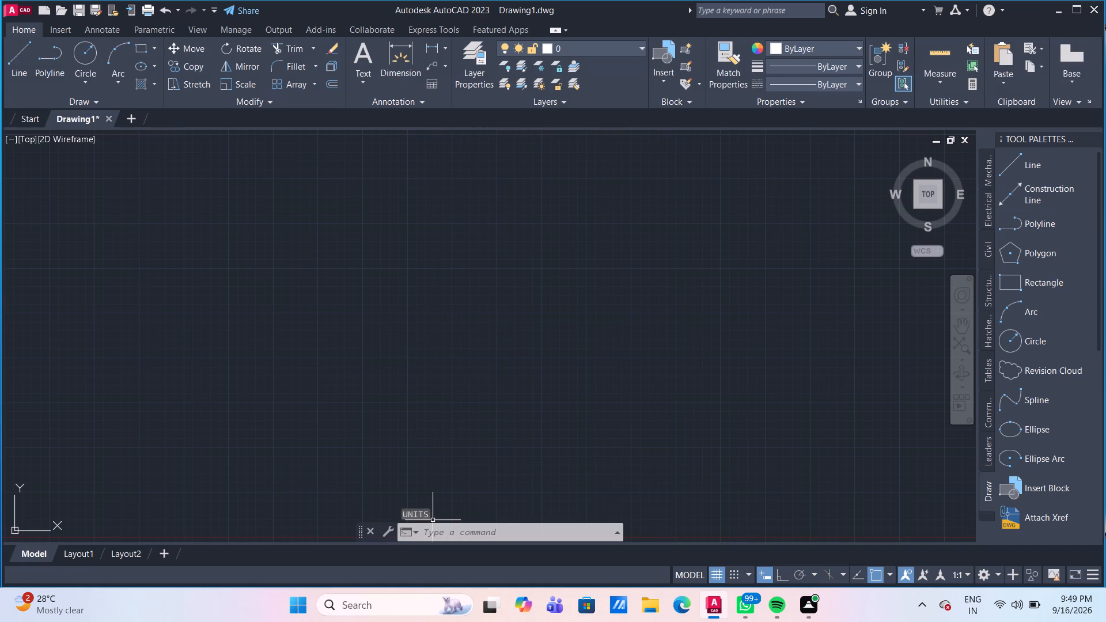
Set the model space limits from 0,0 to 100',100' and display the whole limits area with Zoom All.
left_click(444, 536)
type("lim")
key("Return")
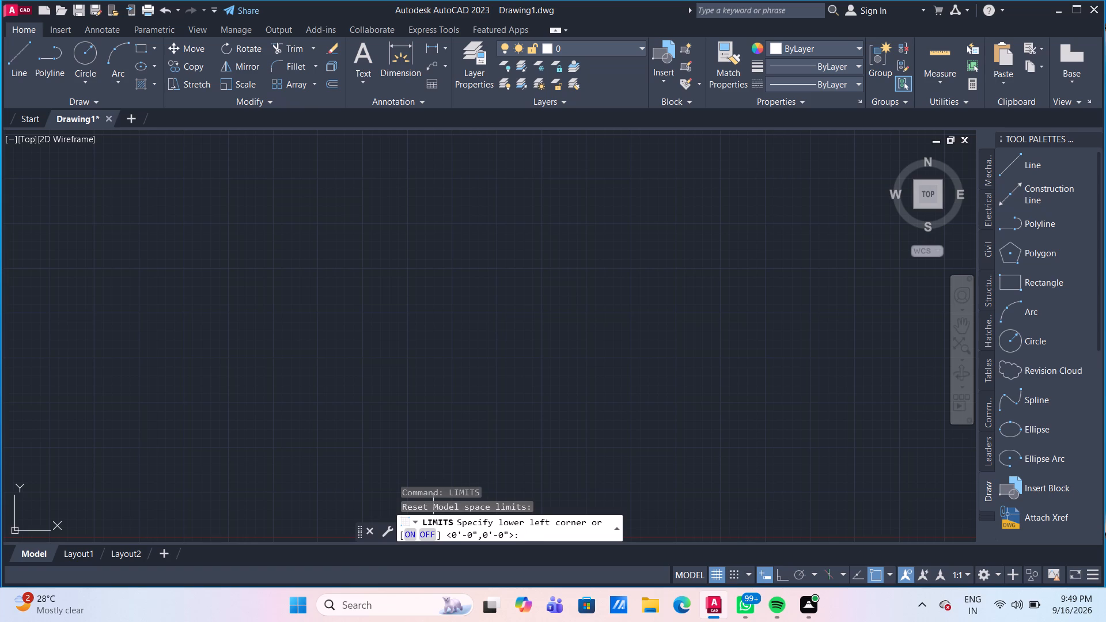
type("0,")
key("0")
key("Return")
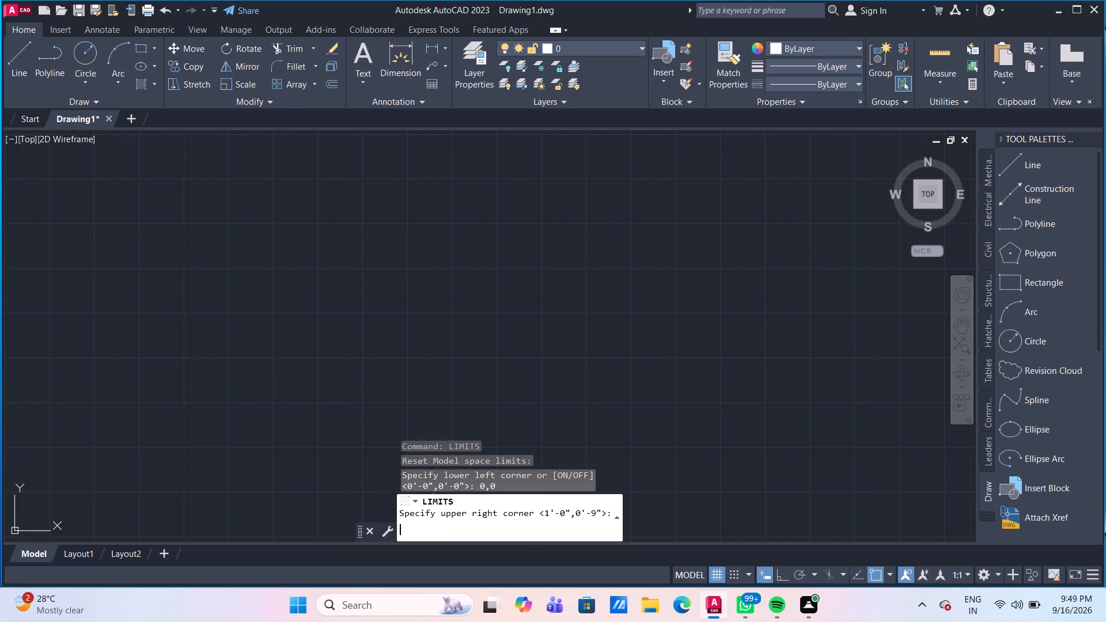
type("100'")
key("comma")
type("100")
key("apostrophe")
key("Return")
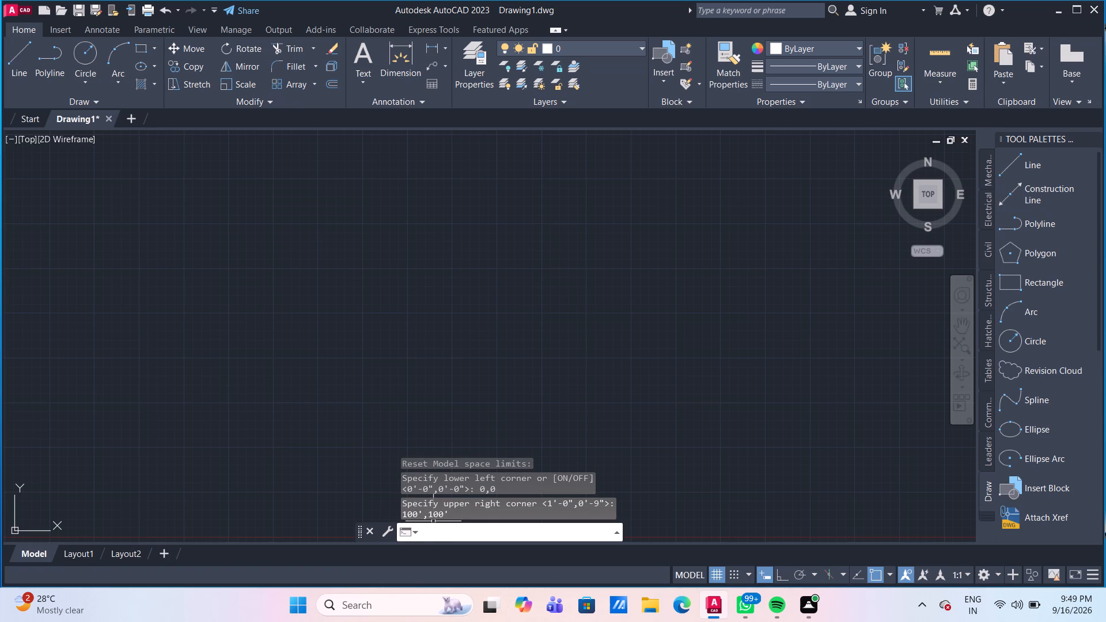
key("z")
key("Return")
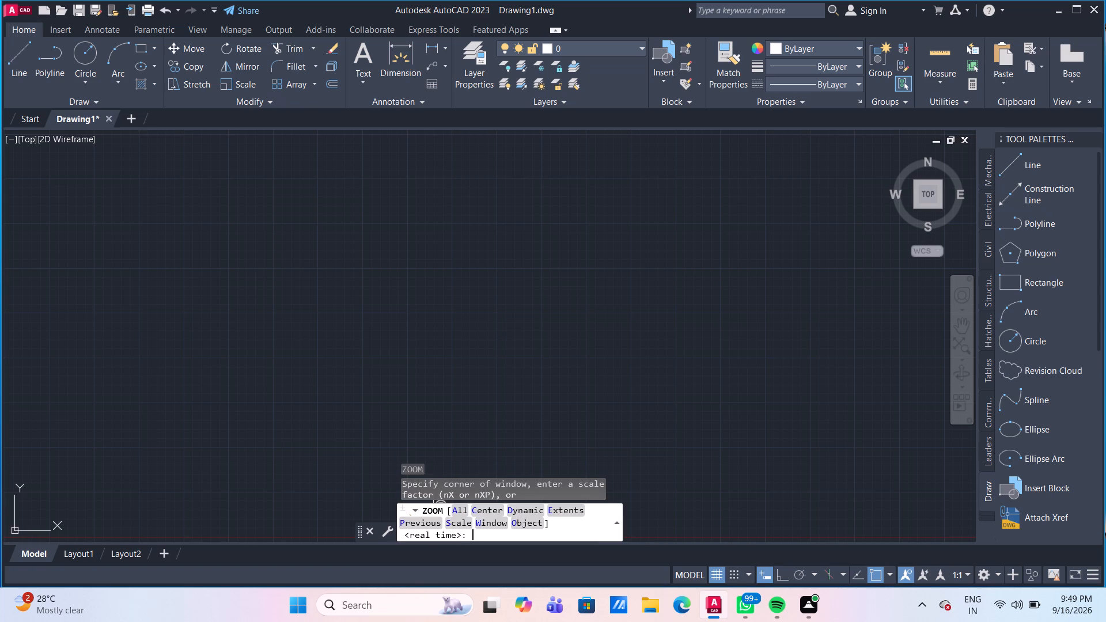
key("a")
key("Return")
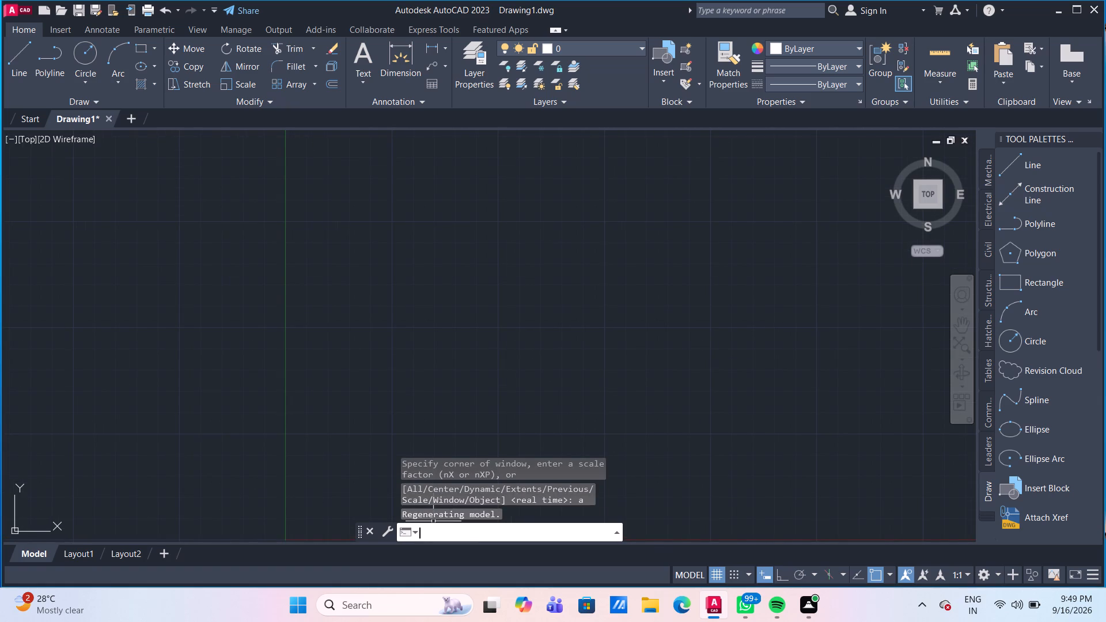
Open the Standard dimension style for modification.
key("d")
key("Return")
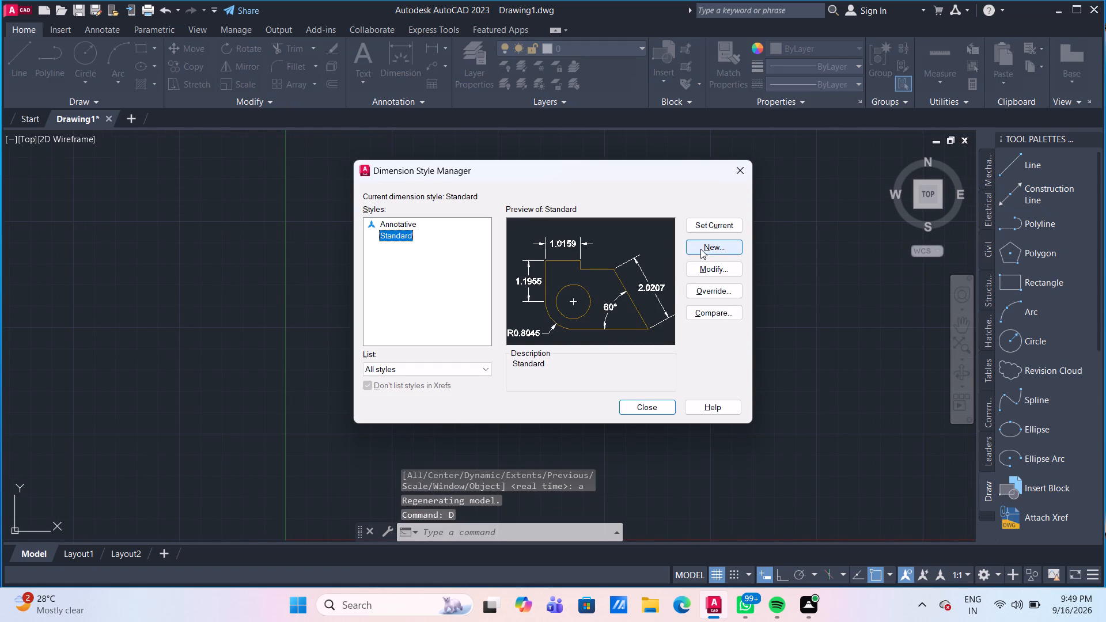
left_click(717, 274)
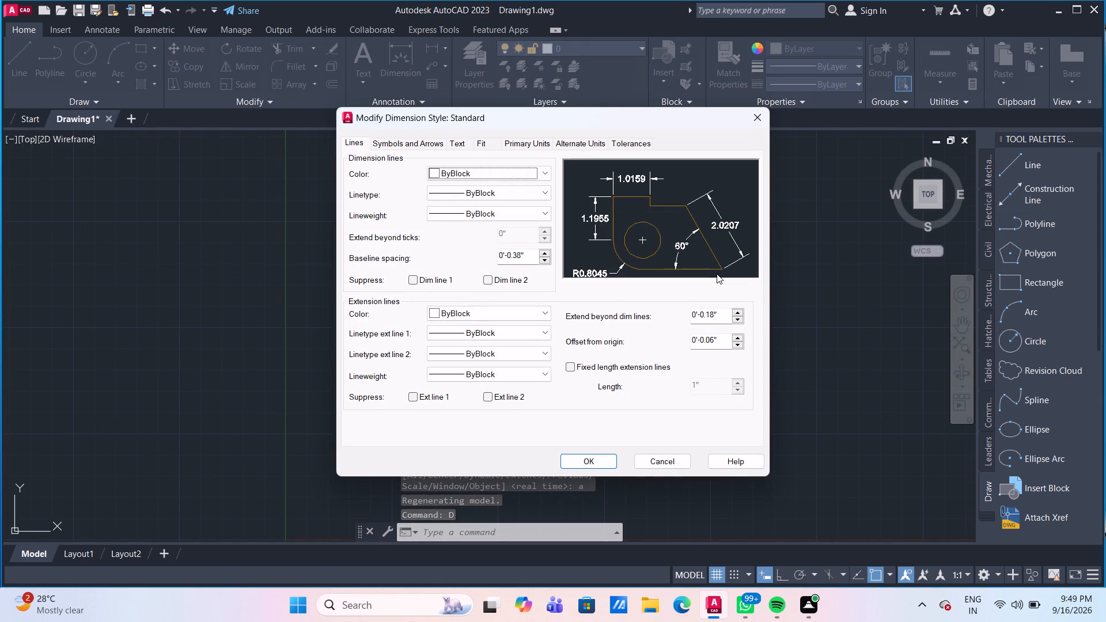
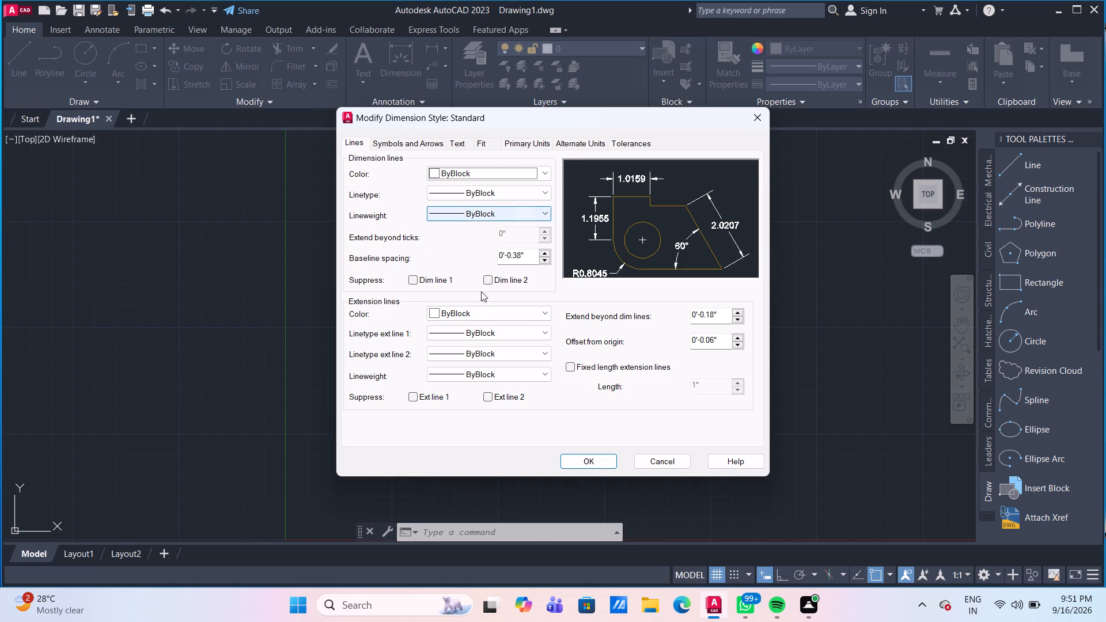
Set the dimension style's arrow size to 4" and its center mark size to 3".
left_click(423, 141)
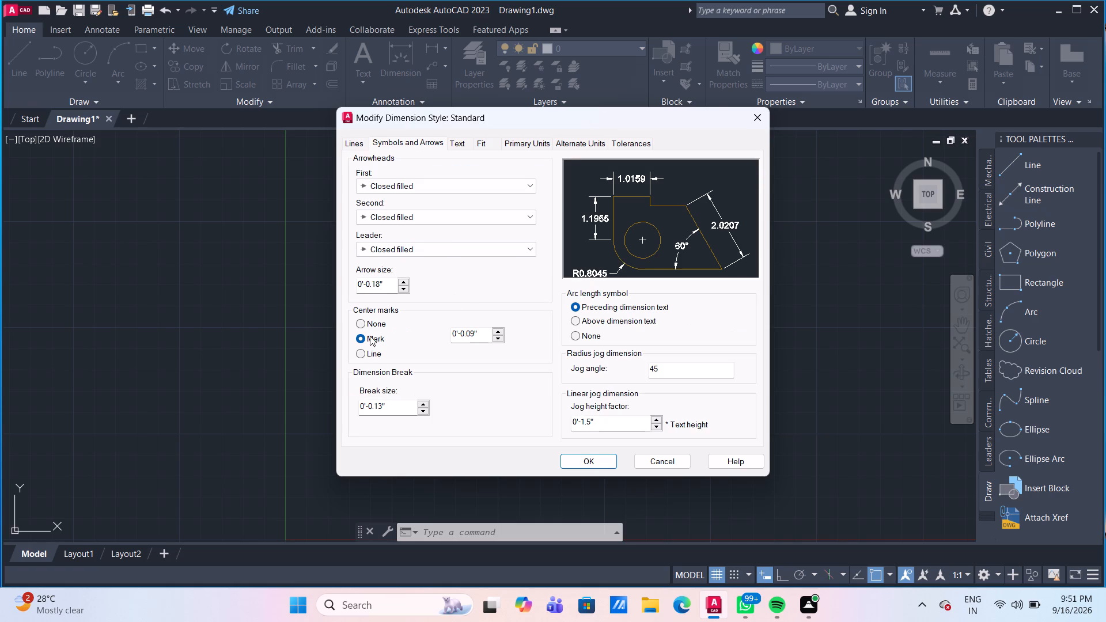
left_click_drag(388, 289, 343, 283)
type("4\"")
key("Return")
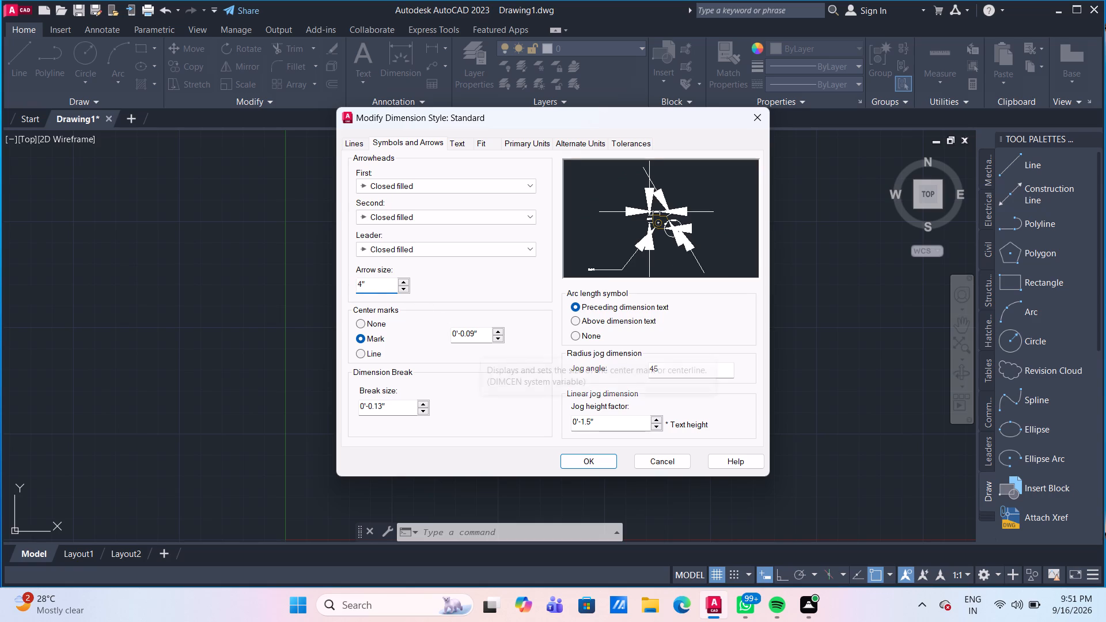
left_click_drag(480, 340, 439, 331)
key("3")
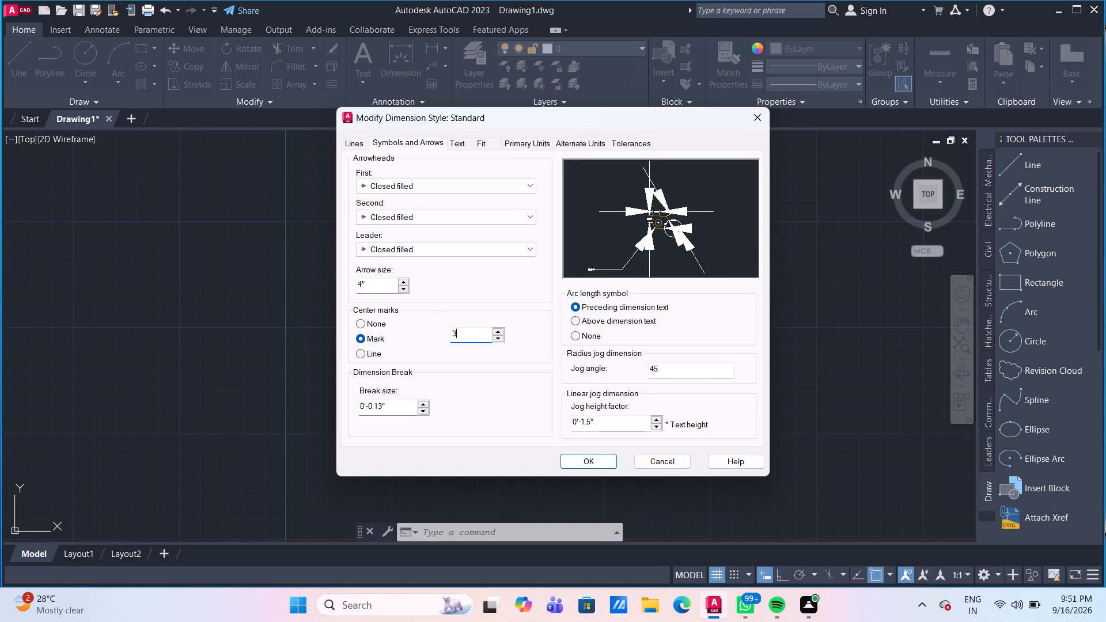
key("shift+quotedbl")
key("Return")
Set the dimension break size to 2" and the linear jog height factor to 2".
left_click_drag(387, 407, 351, 401)
type("2\"")
key("Return")
left_click_drag(608, 417, 570, 417)
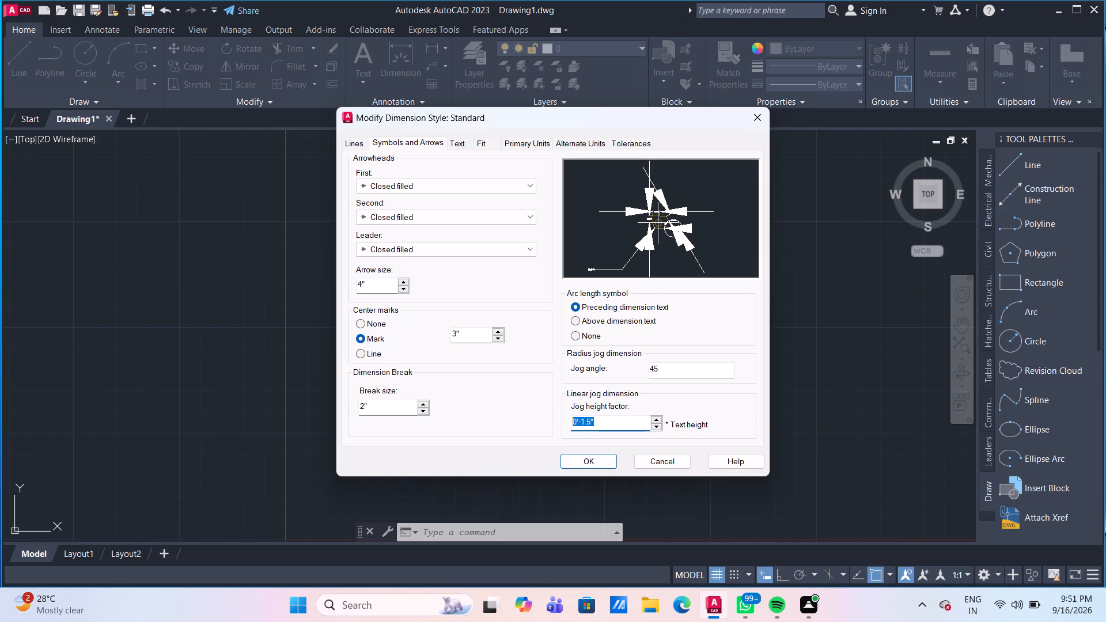
left_click_drag(570, 417, 562, 418)
type("2\"")
key("Return")
Set the dimension text height to 6" and the text offset from the dimension line to 3".
left_click(452, 136)
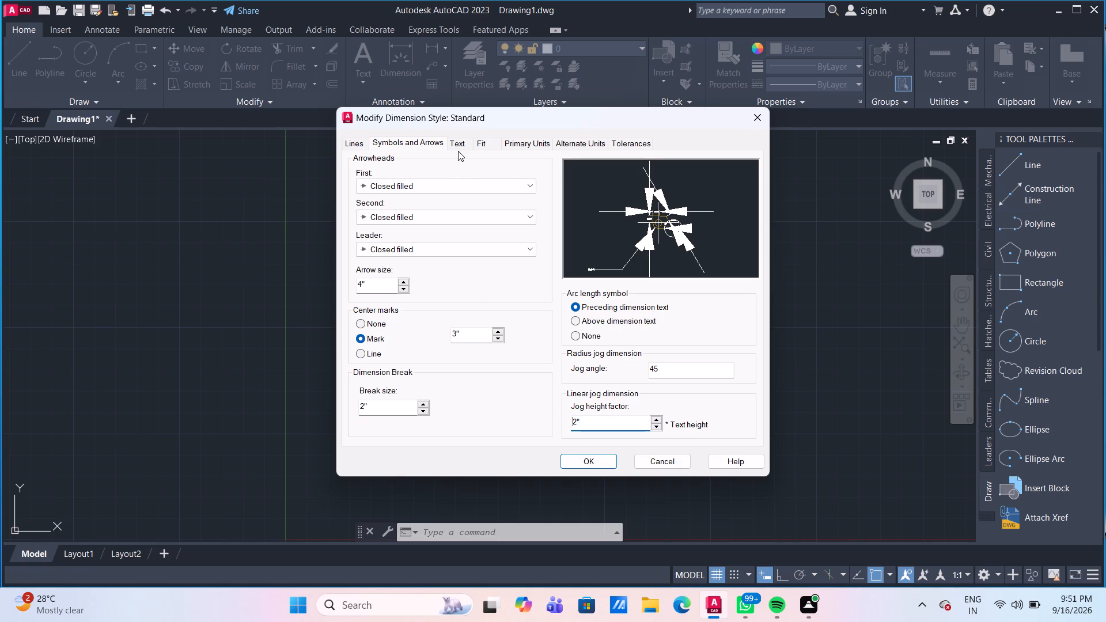
left_click(459, 143)
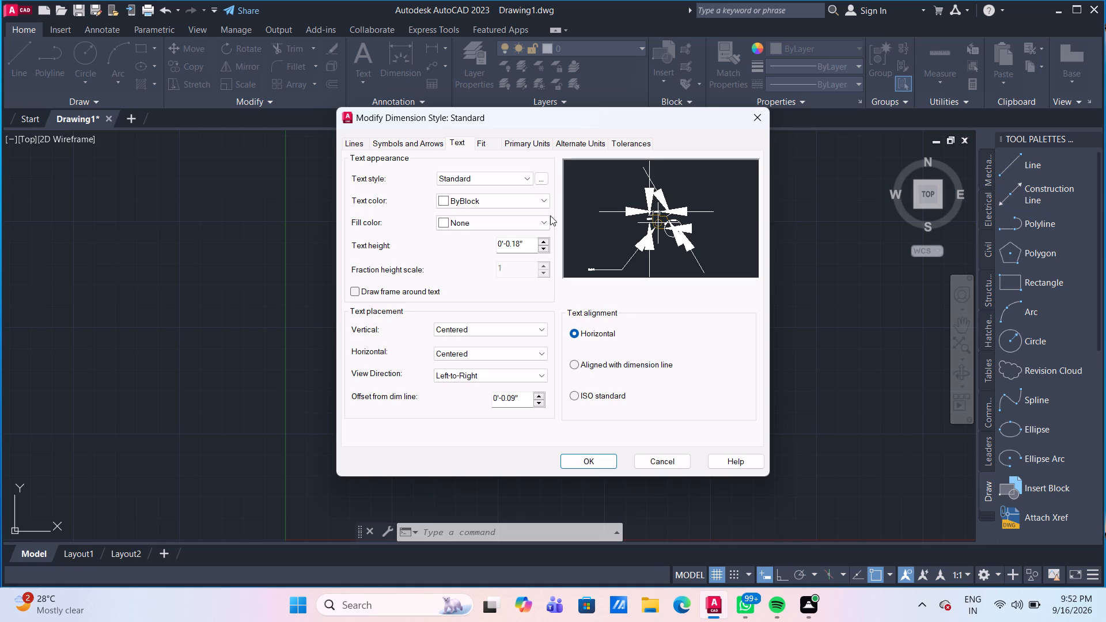
left_click_drag(528, 244, 483, 251)
type("6\"")
key("Return")
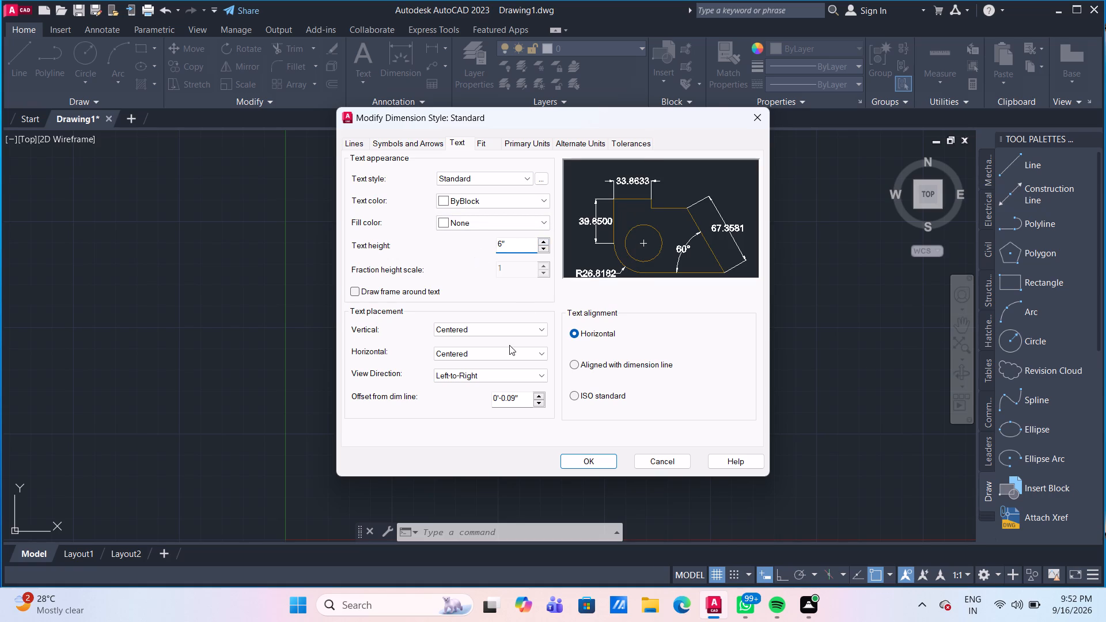
left_click_drag(524, 402, 469, 401)
type("3\"")
key("Return")
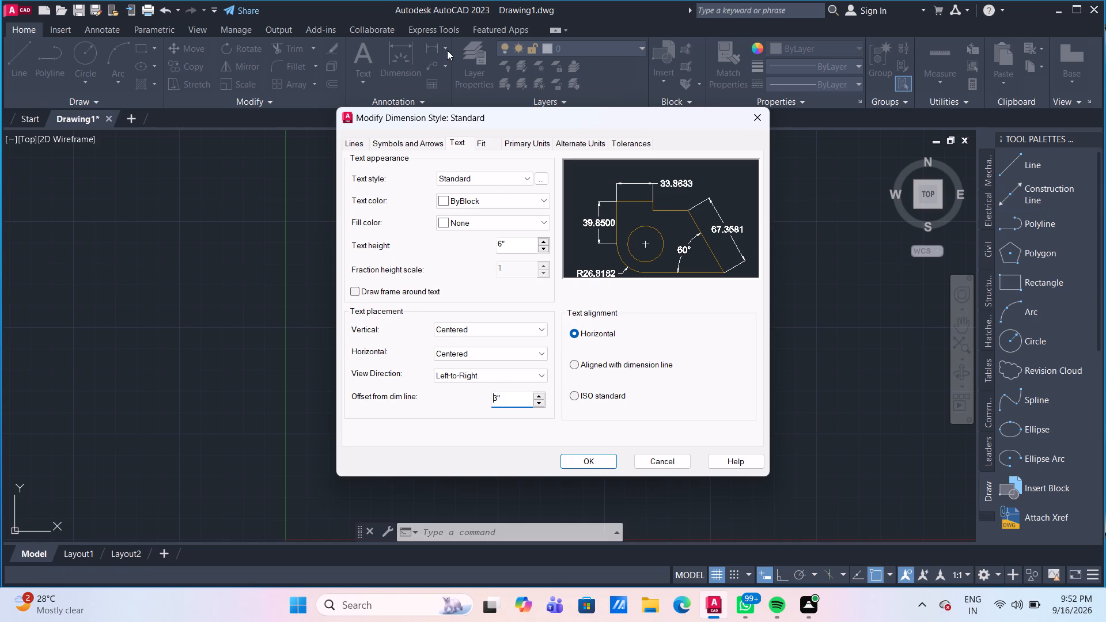
Set the baseline spacing of the dimension lines to 2".
left_click(484, 149)
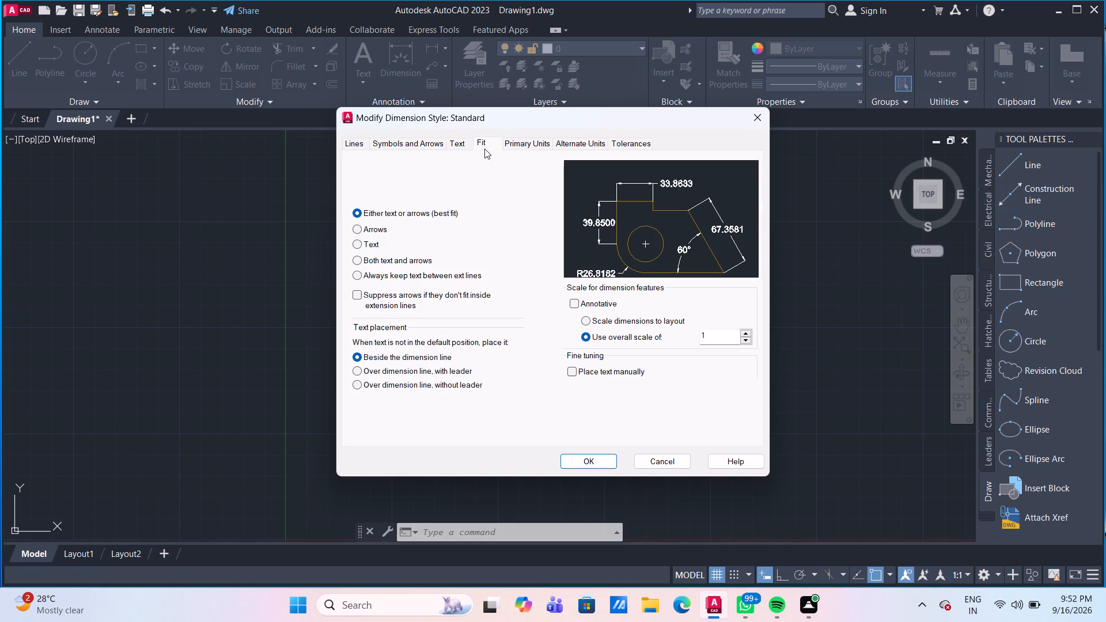
left_click(516, 142)
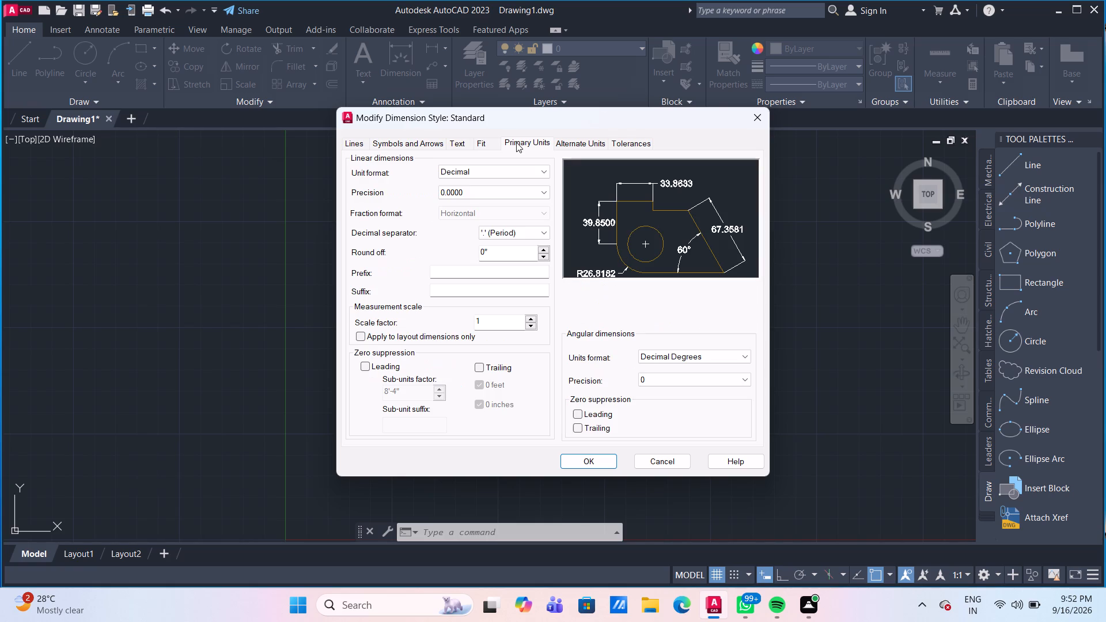
left_click(360, 147)
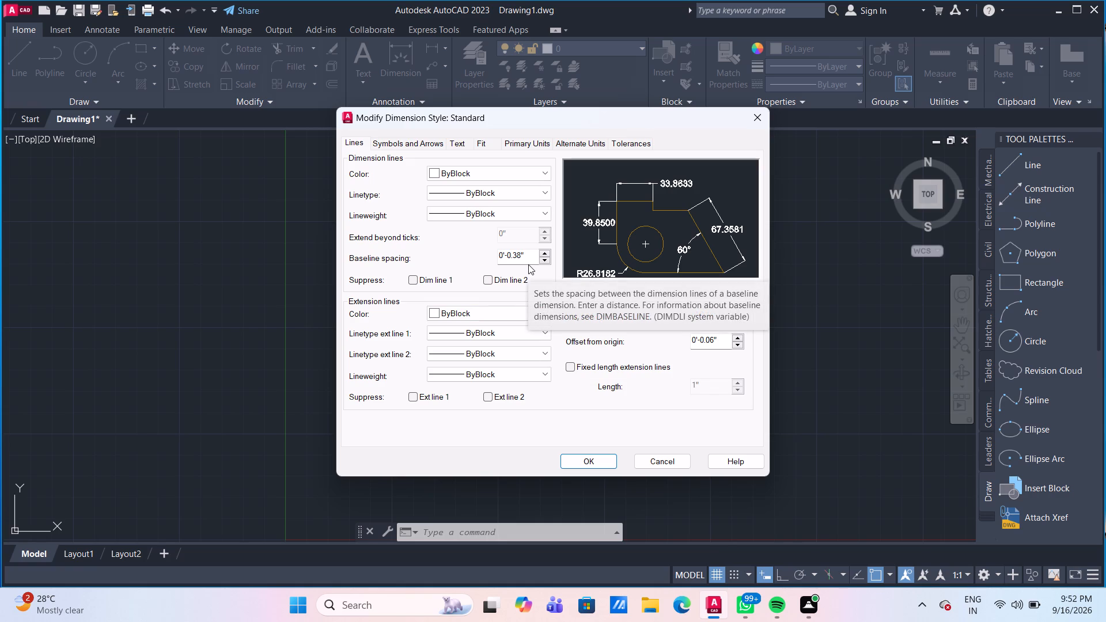
left_click_drag(532, 254, 488, 260)
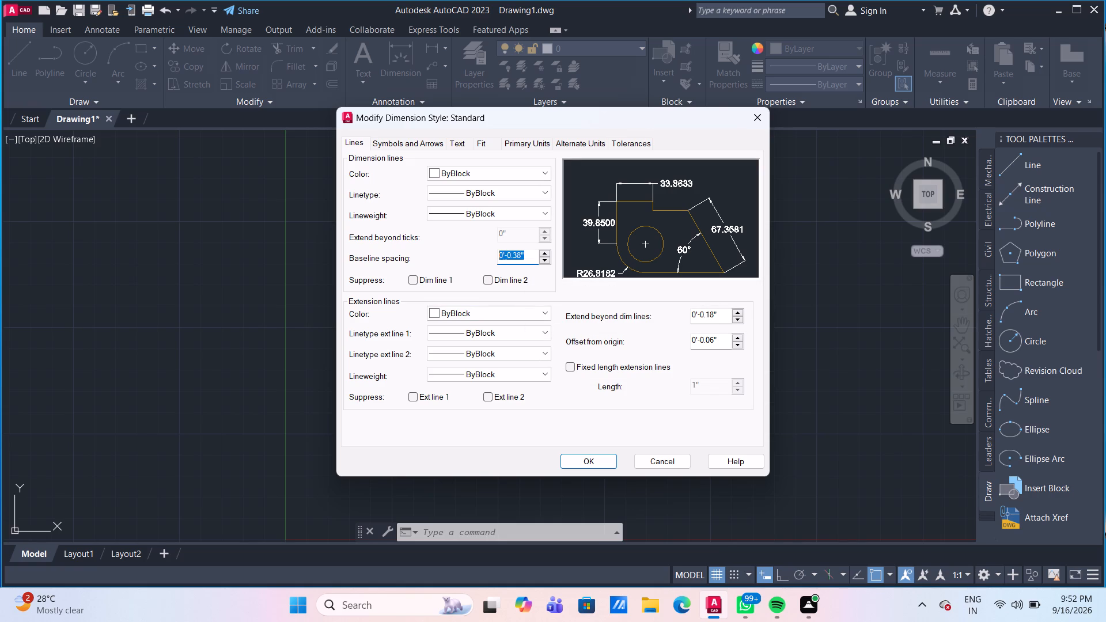
left_click_drag(488, 260, 477, 261)
type("2\"")
key("Return")
Make the extension lines extend 3" beyond the dimension lines, with an offset from origin of 2".
left_click_drag(719, 312, 659, 320)
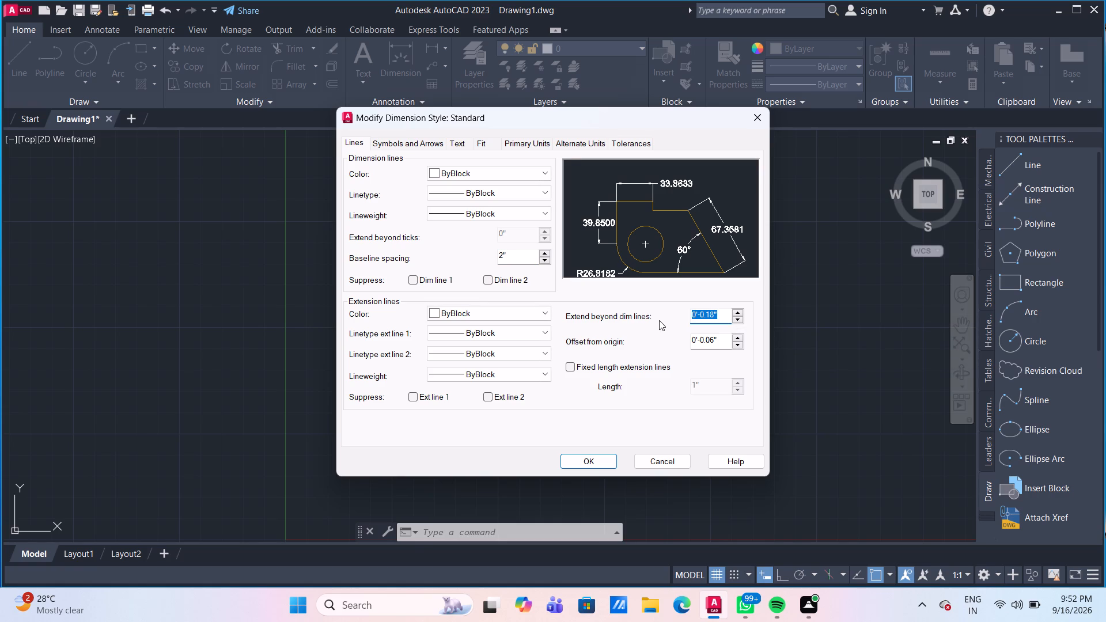
type("3\"")
key("Return")
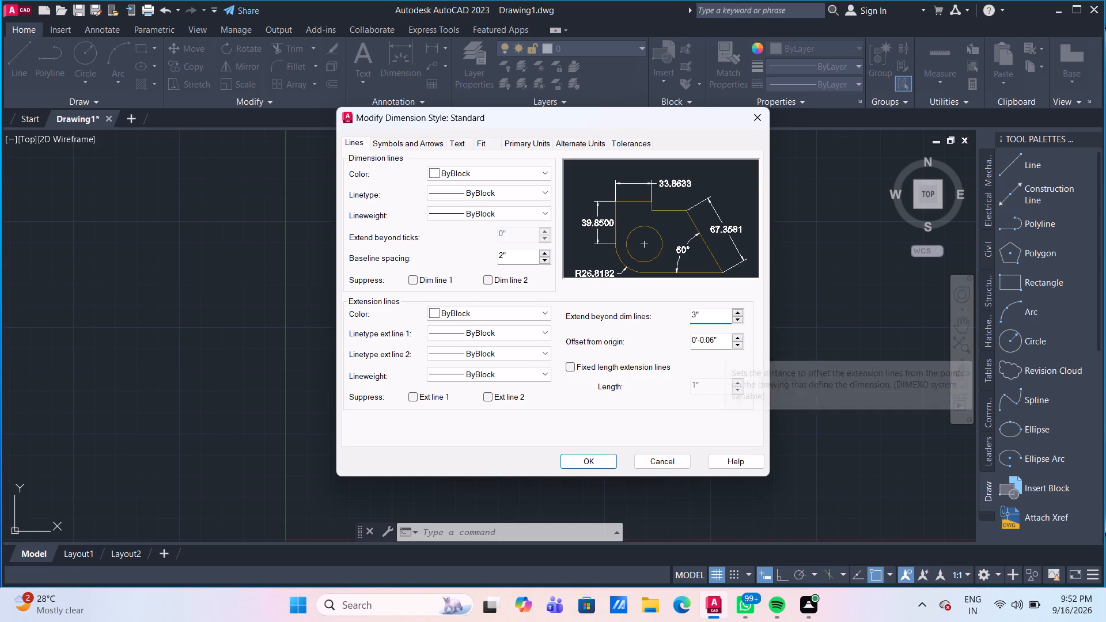
left_click_drag(721, 342, 677, 347)
type("2\"")
key("Return")
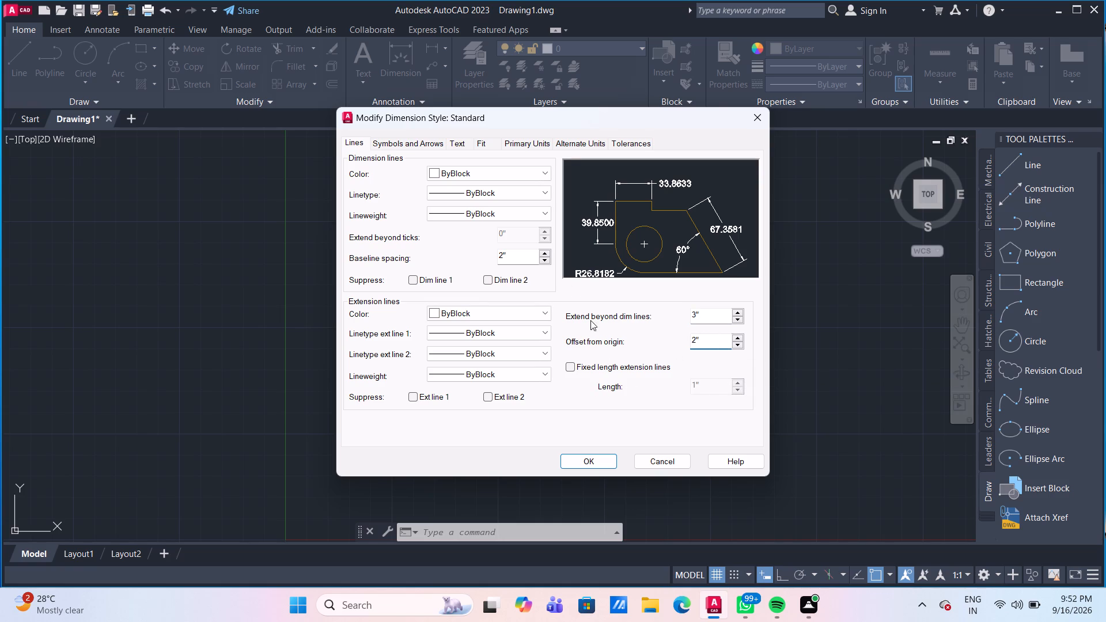
Set the primary linear dimension units to Engineering with a precision of 0'-0" and accept the style changes.
left_click(513, 142)
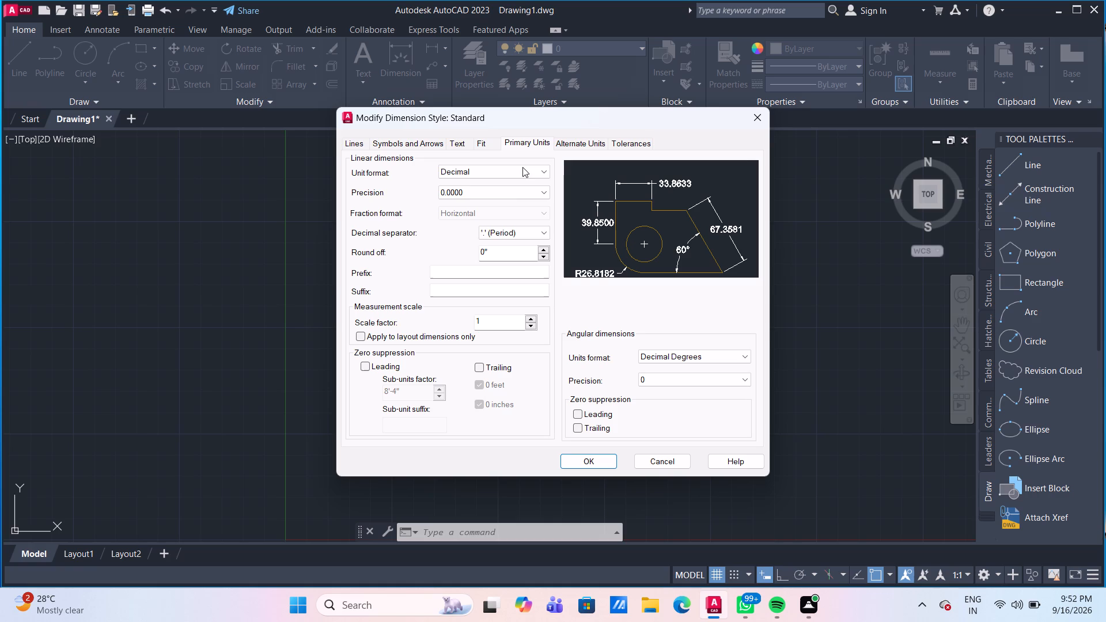
left_click(522, 170)
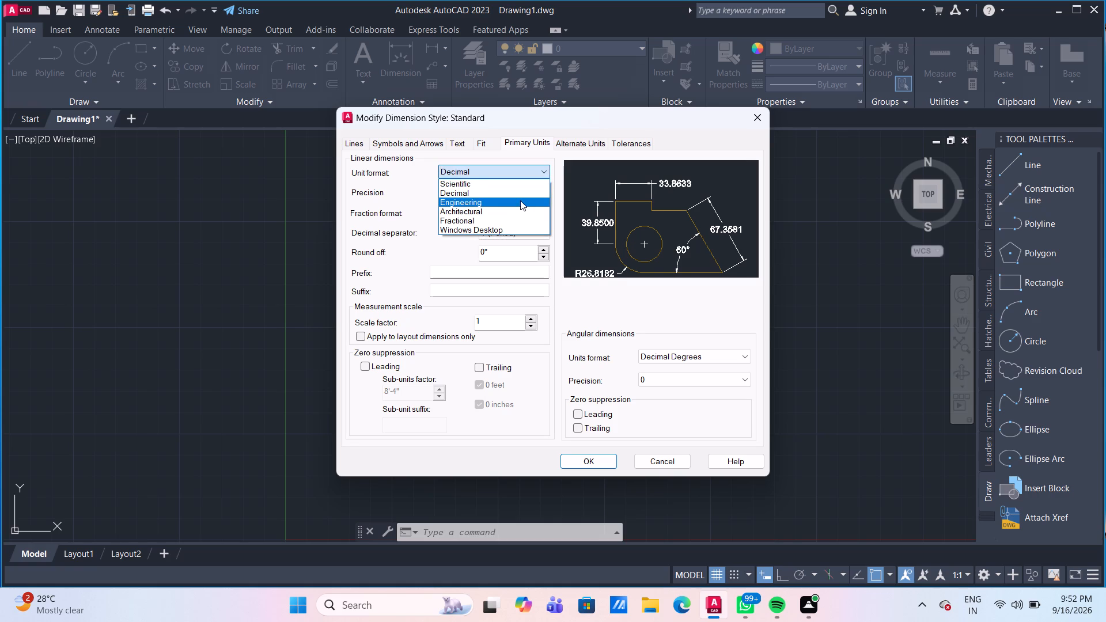
left_click(520, 200)
left_click(527, 193)
left_click(521, 202)
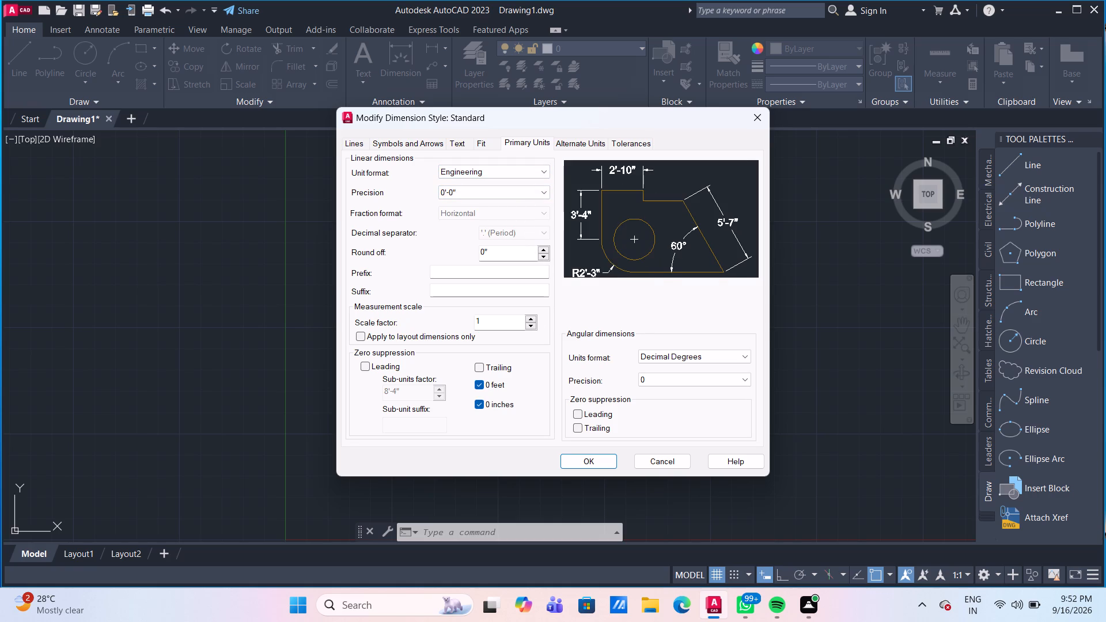
left_click(590, 461)
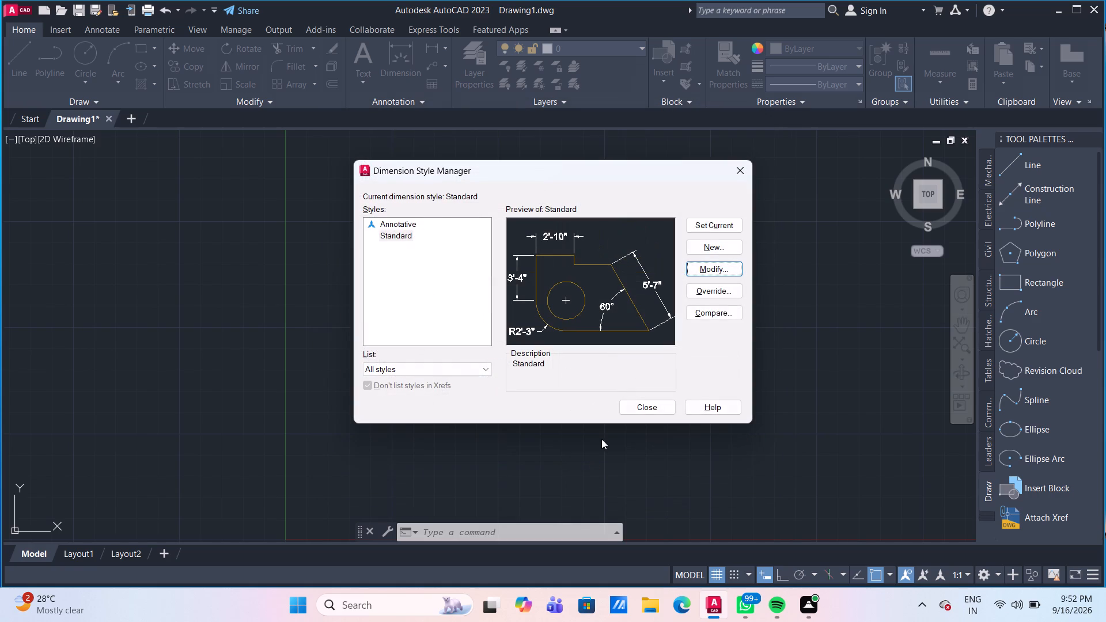
Set the Standard dimension style as current and close the Dimension Style Manager.
left_click(710, 220)
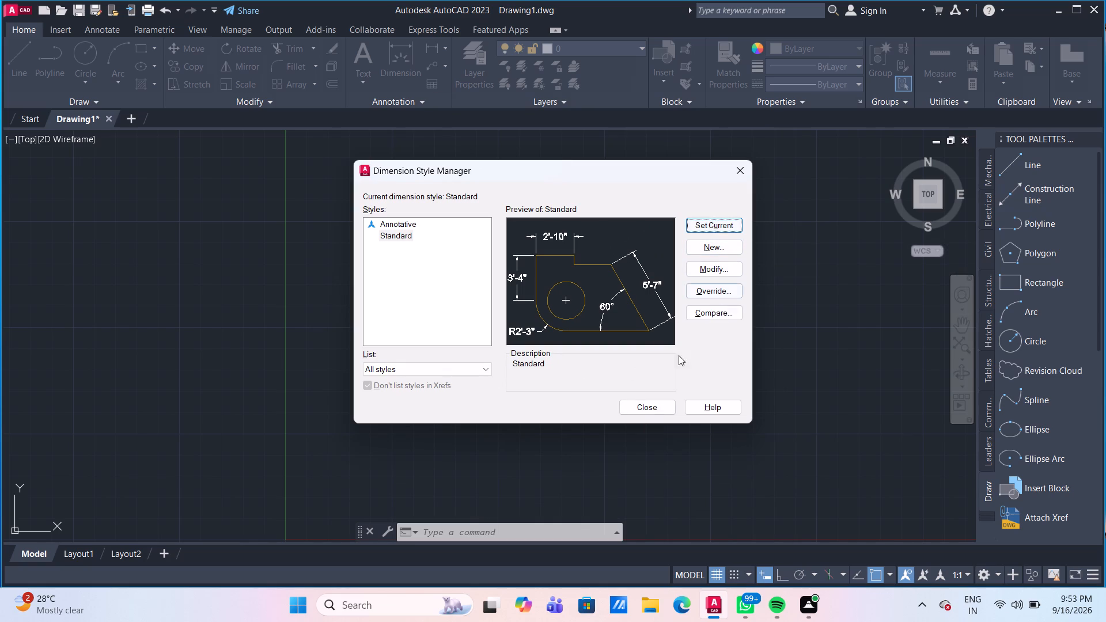
left_click(654, 407)
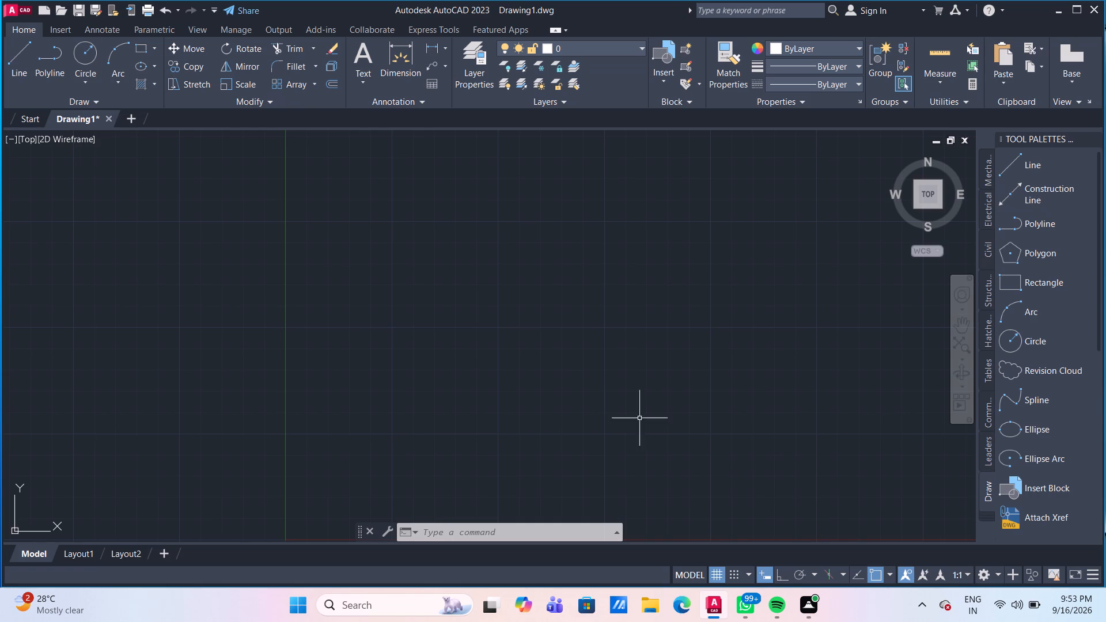
Draw a horizontal 33' line with Ortho mode on, starting from a point at about 78',78'.
left_click(14, 62)
scroll(319, 301, "down", 4)
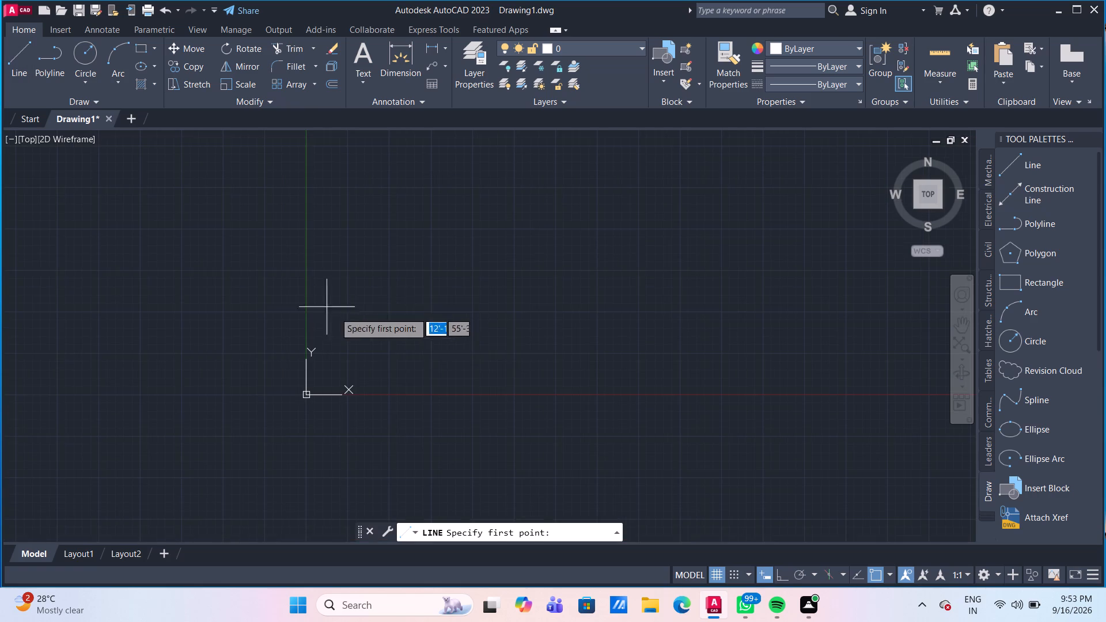
scroll(391, 340, "up", 2)
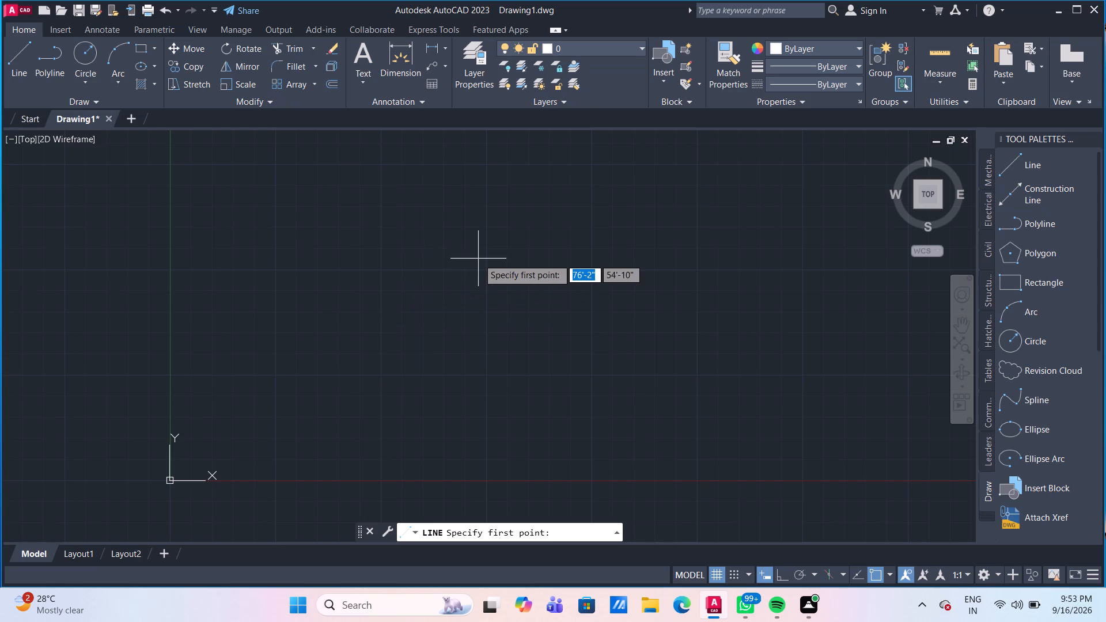
scroll(478, 259, "down", 2)
middle_click_drag(482, 271, 311, 346)
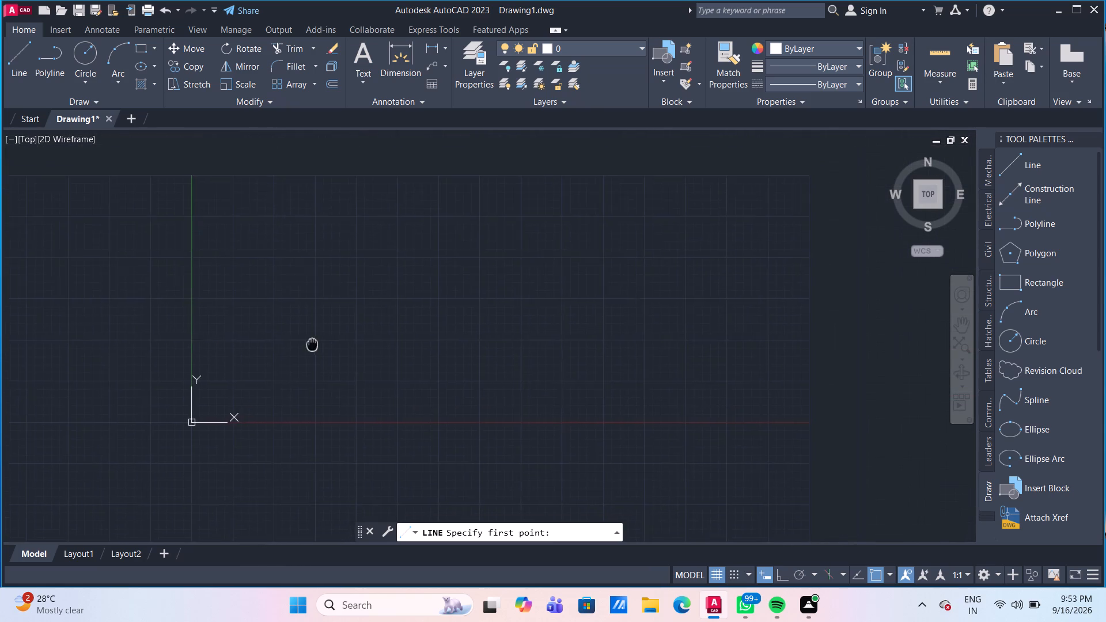
middle_click_drag(311, 346, 298, 361)
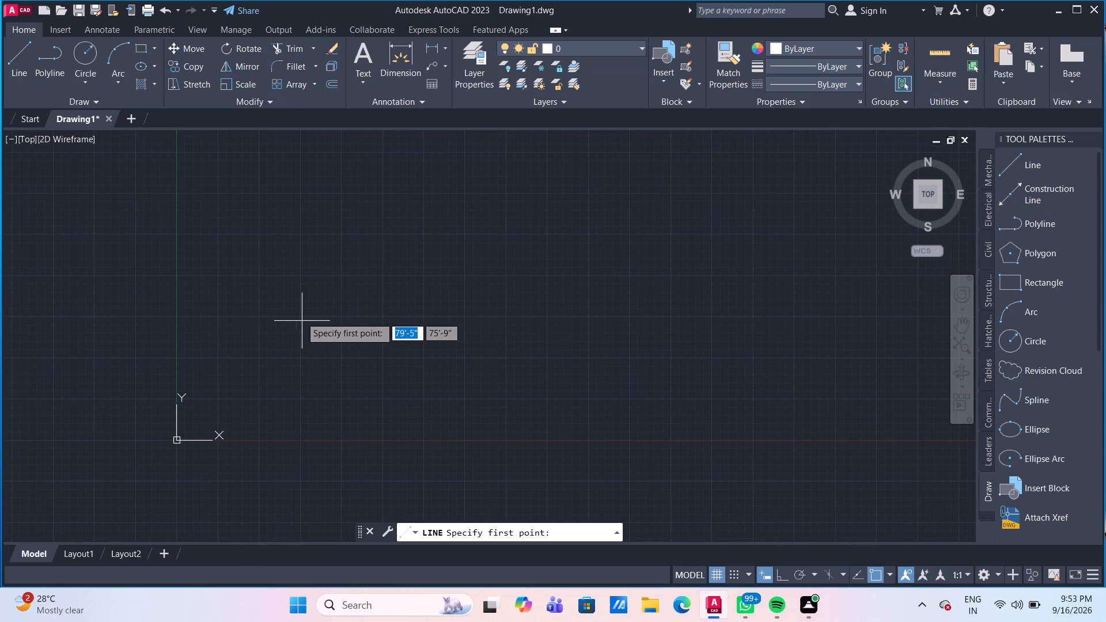
left_click(301, 317)
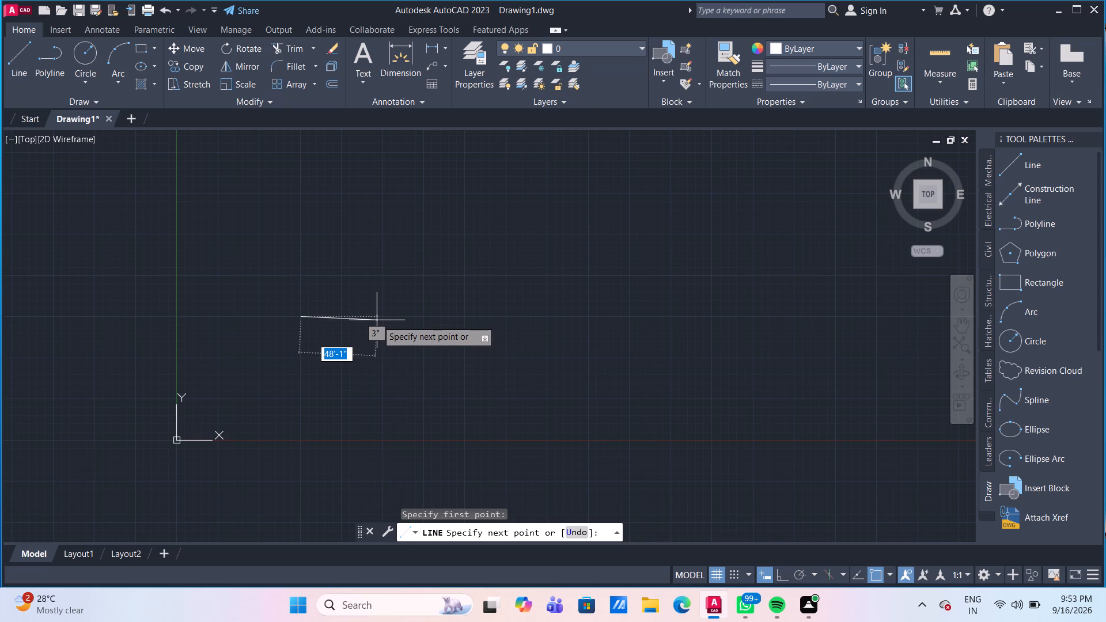
type("33")
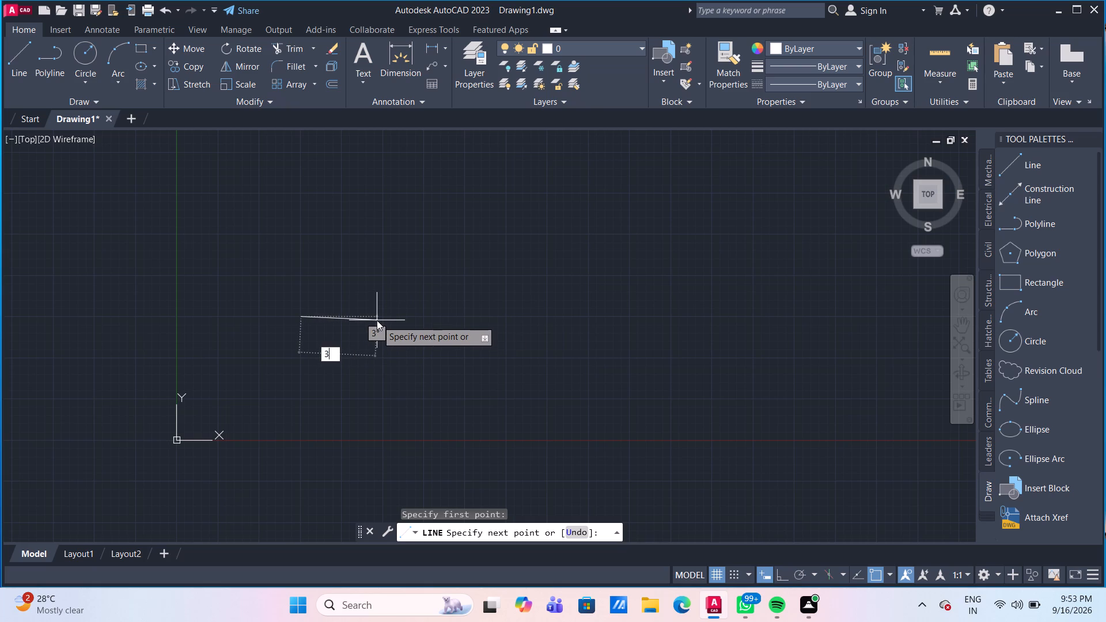
key("apostrophe")
left_click(780, 581)
left_click(781, 577)
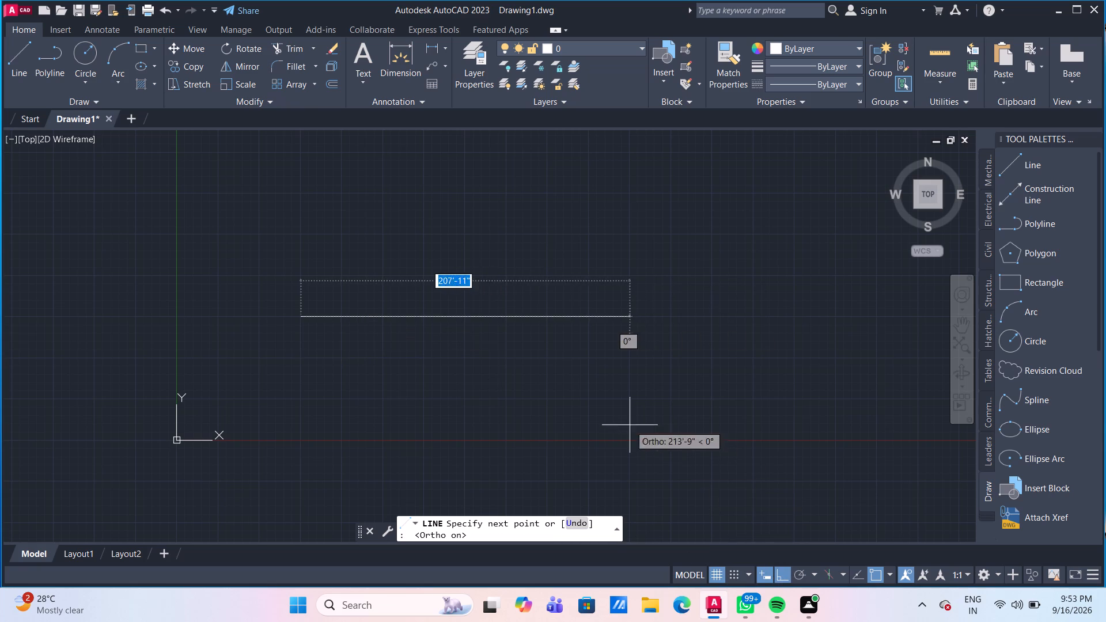
type("33'")
key("Return")
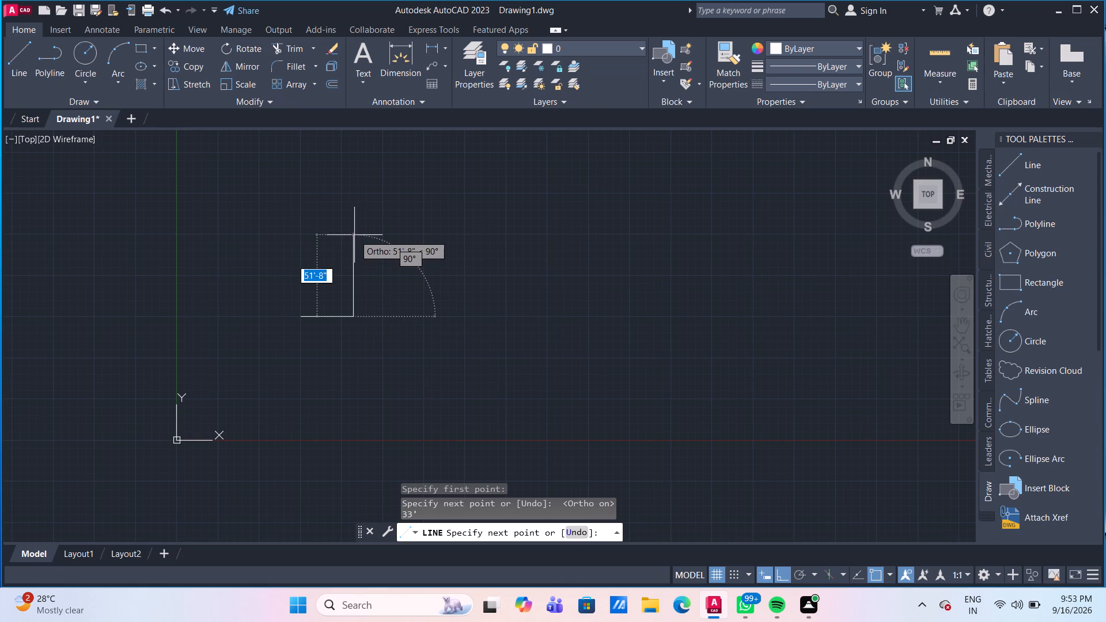
Continue the line vertically upward 50' from the right end of the 33' line and end the Line command.
scroll(348, 272, "up", 3)
middle_click_drag(348, 272, 458, 258)
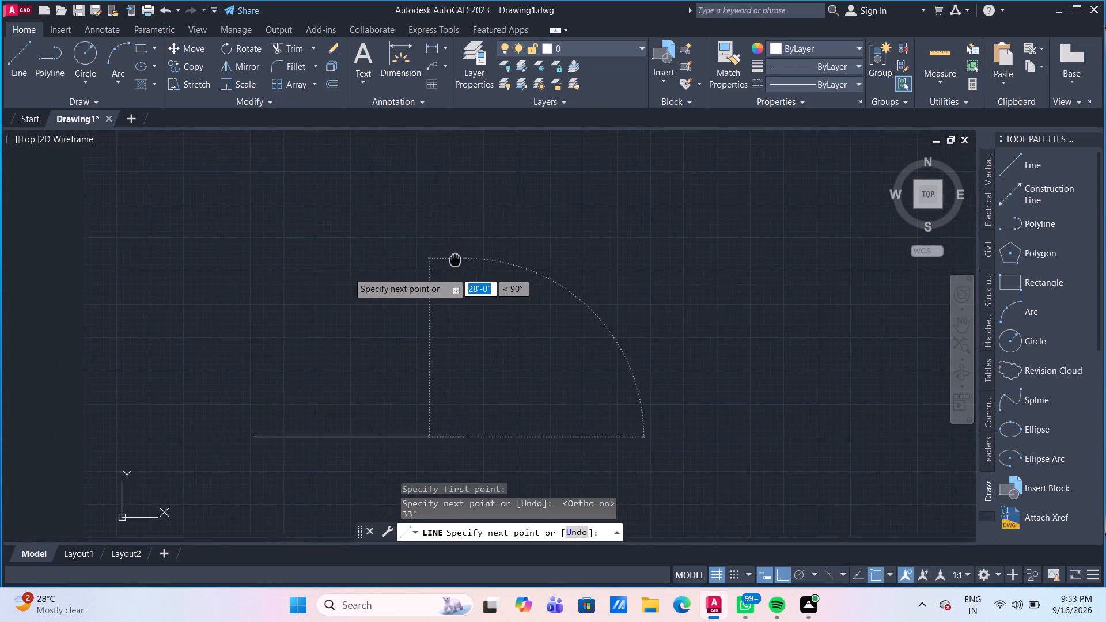
middle_click_drag(458, 258, 488, 227)
scroll(481, 248, "up", 1)
scroll(481, 248, "down", 1)
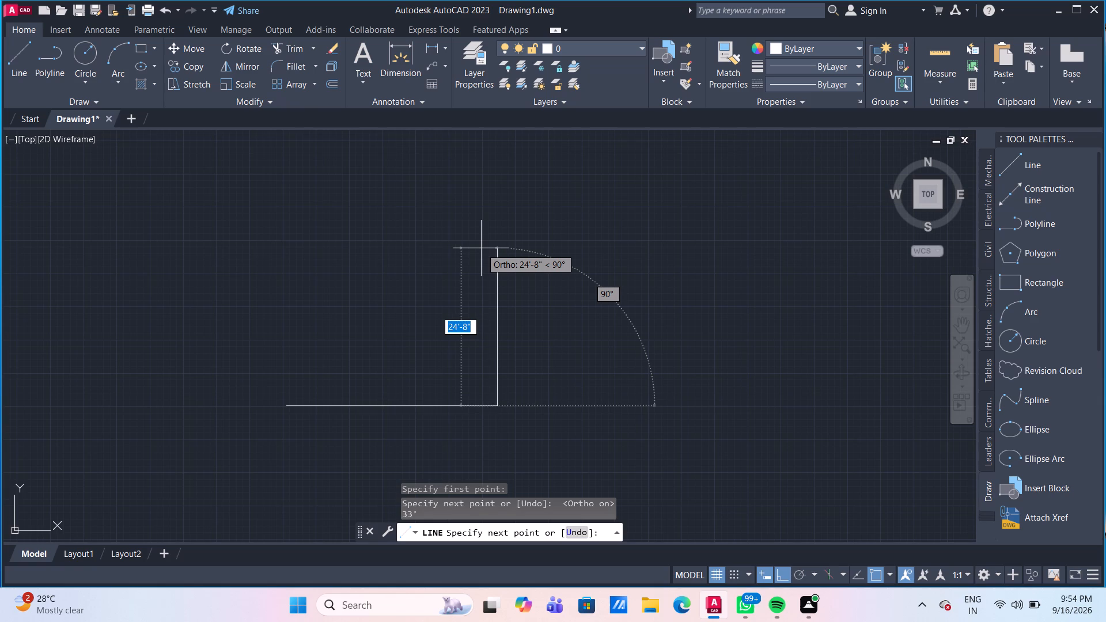
type("50'")
key("Return")
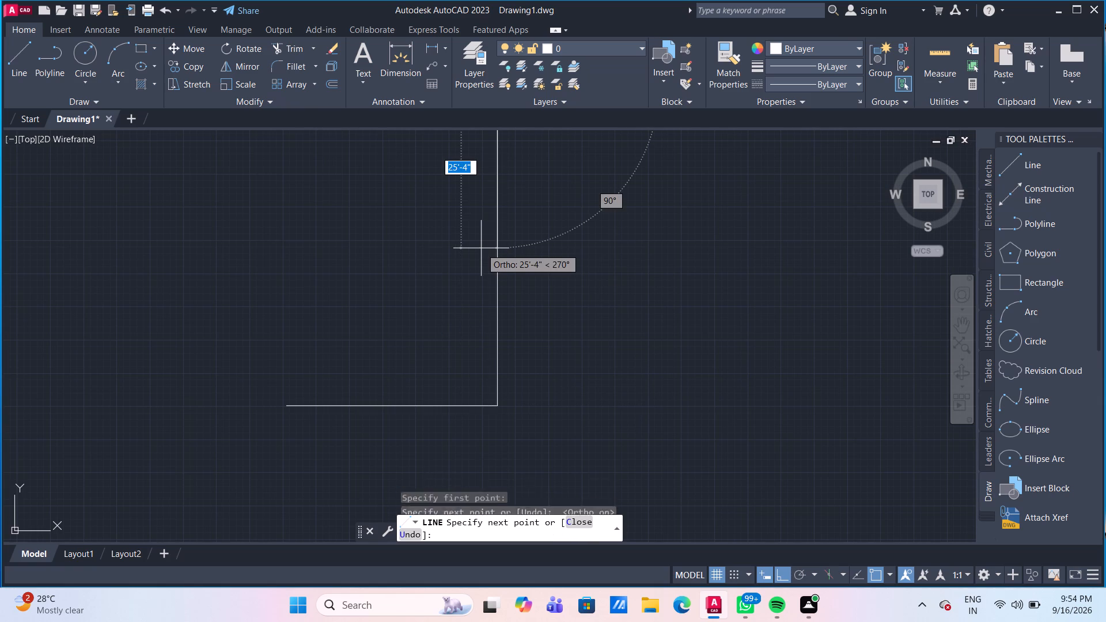
key("Return")
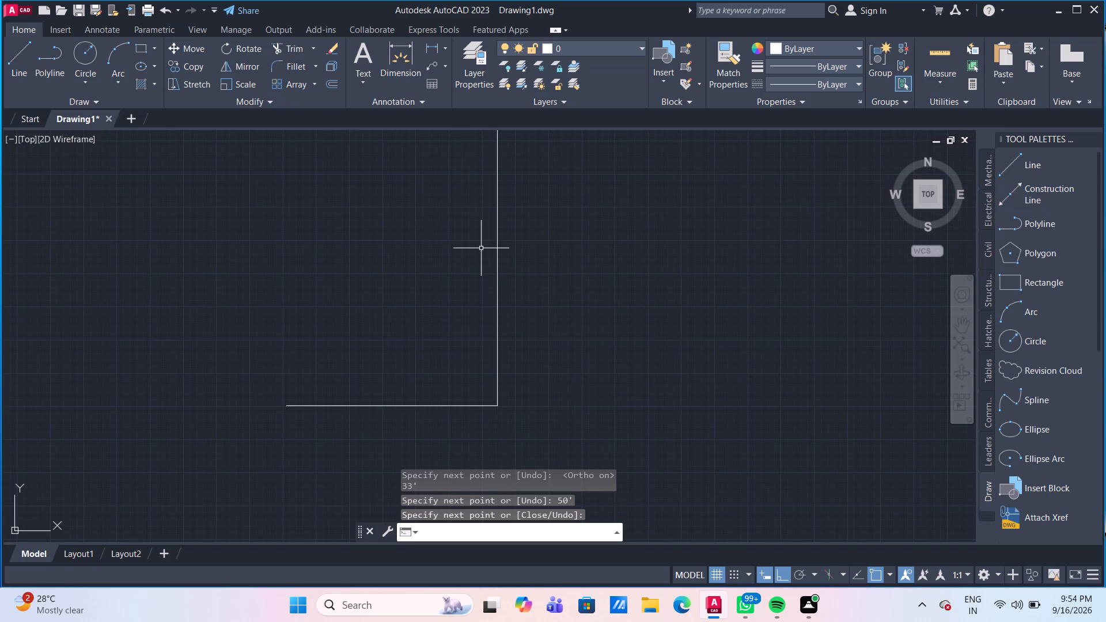
Close the rectangle with a 50' line up from the base line's left end and a top line to the right side's upper endpoint.
scroll(481, 248, "down", 3)
middle_click_drag(481, 248, 454, 301)
scroll(414, 318, "up", 3)
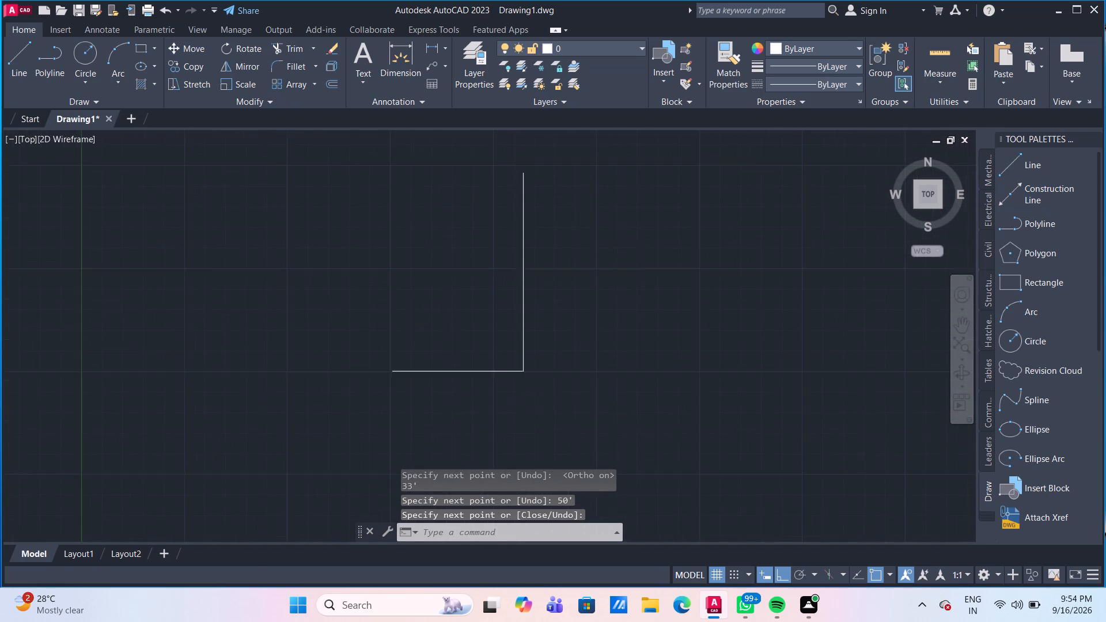
middle_click_drag(426, 308, 305, 318)
scroll(305, 318, "down", 1)
middle_click_drag(350, 330, 355, 331)
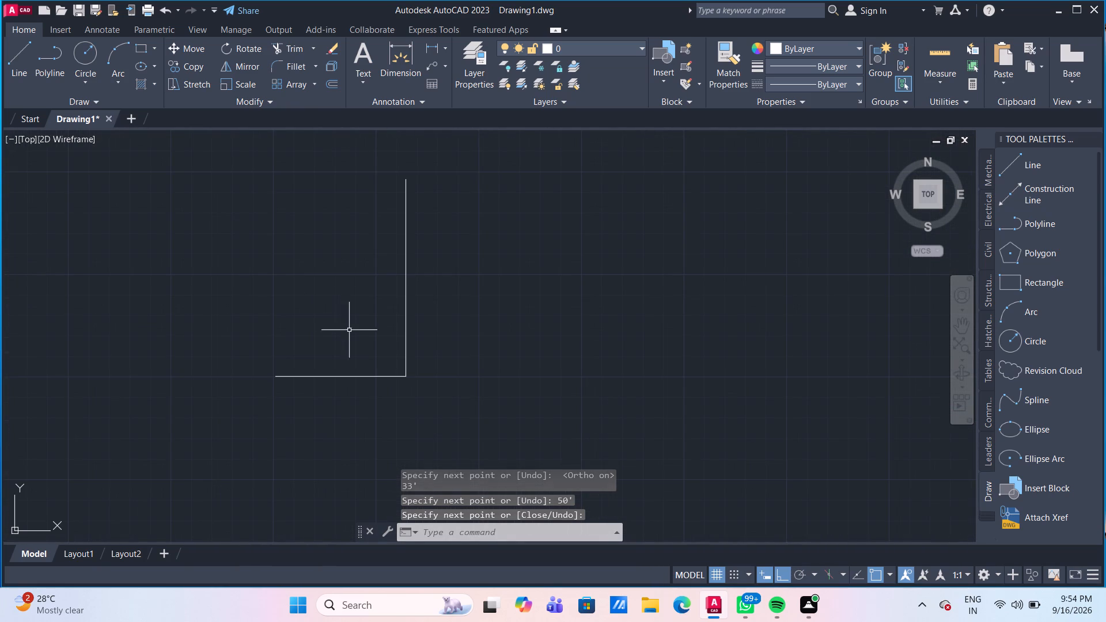
middle_click_drag(355, 331, 394, 361)
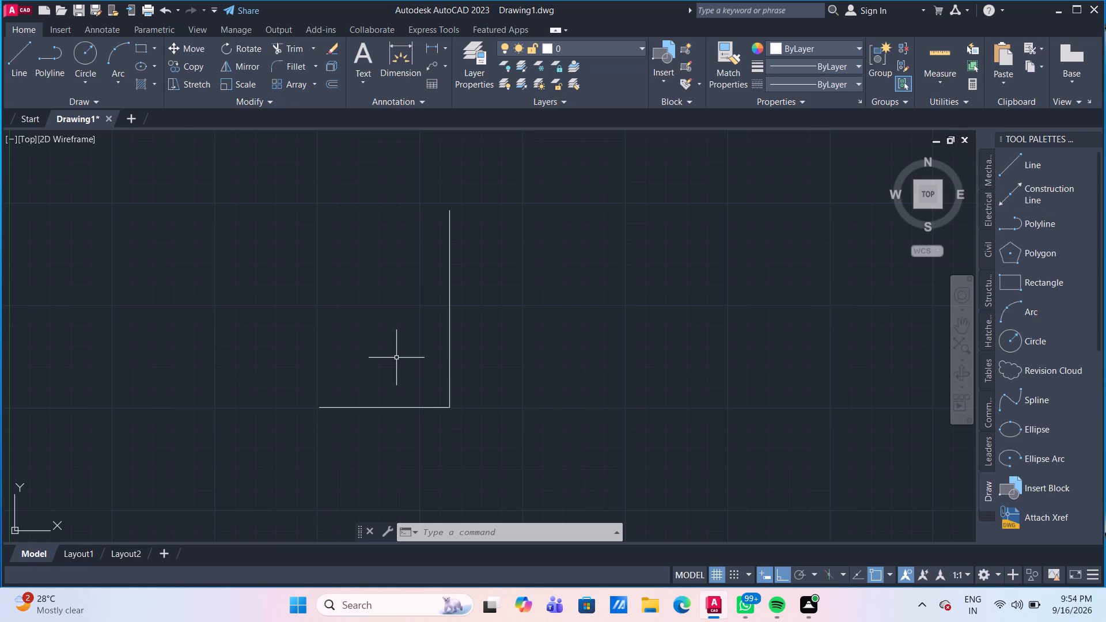
left_click(18, 63)
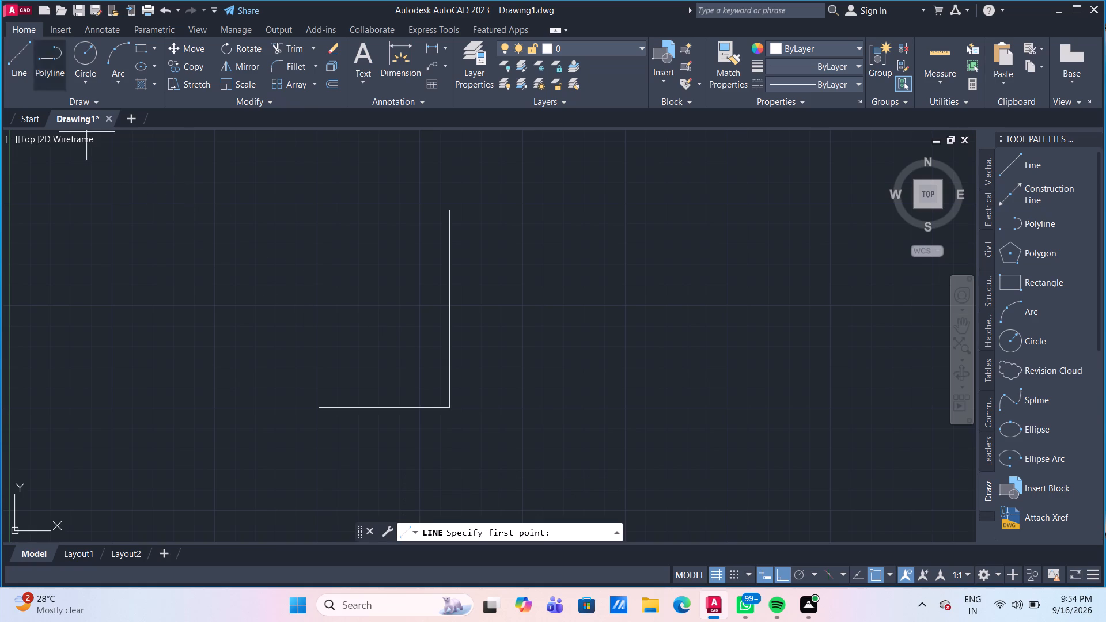
left_click(320, 404)
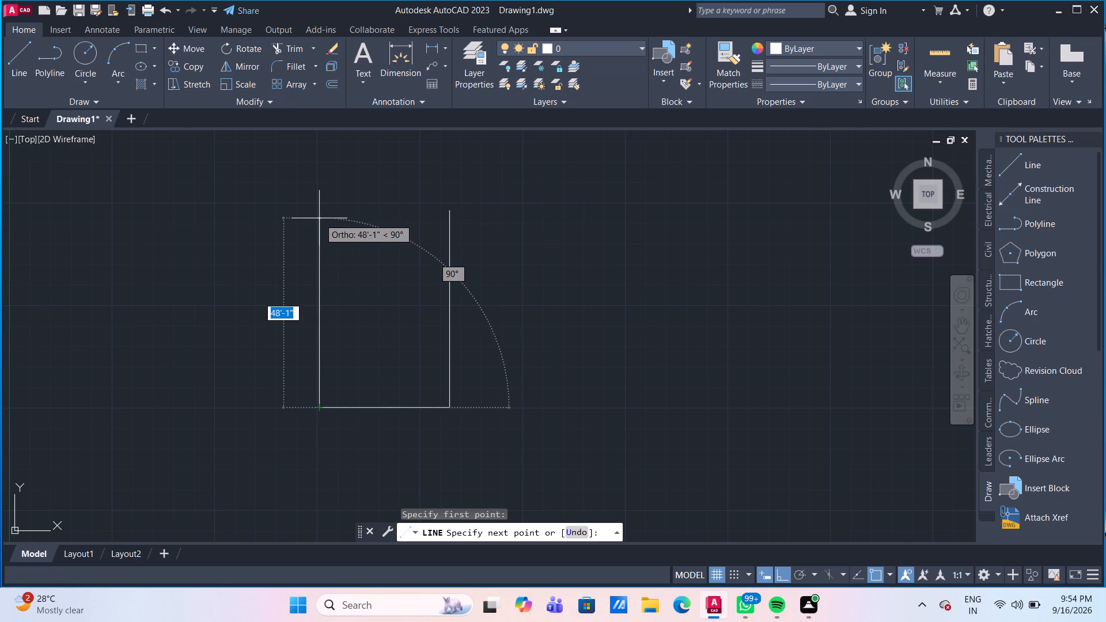
key("5")
type("0'")
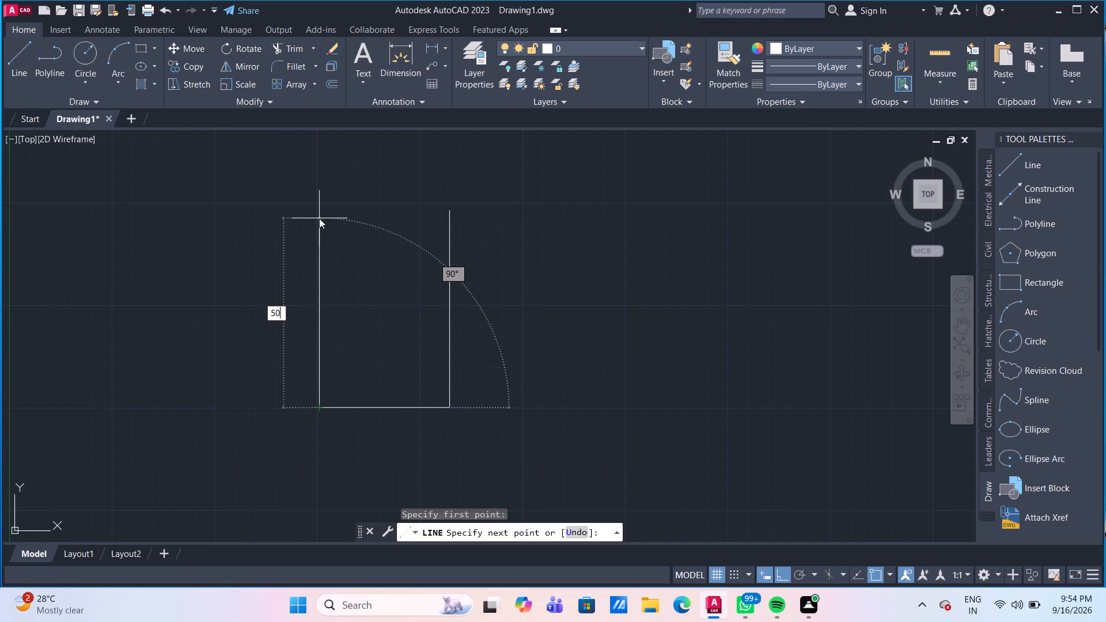
key("Return")
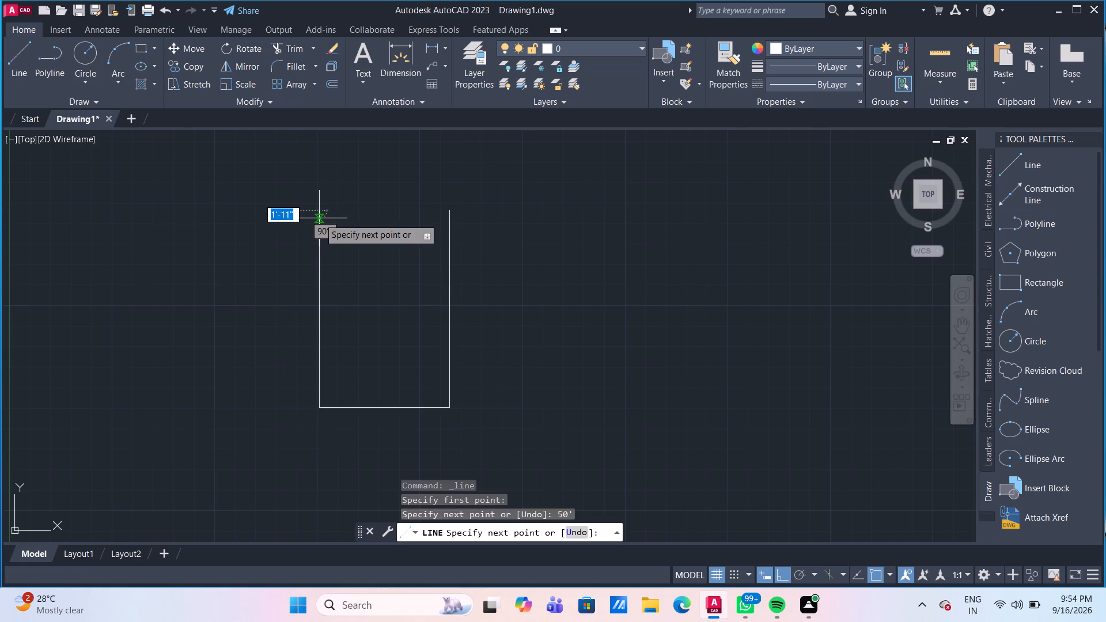
left_click(452, 210)
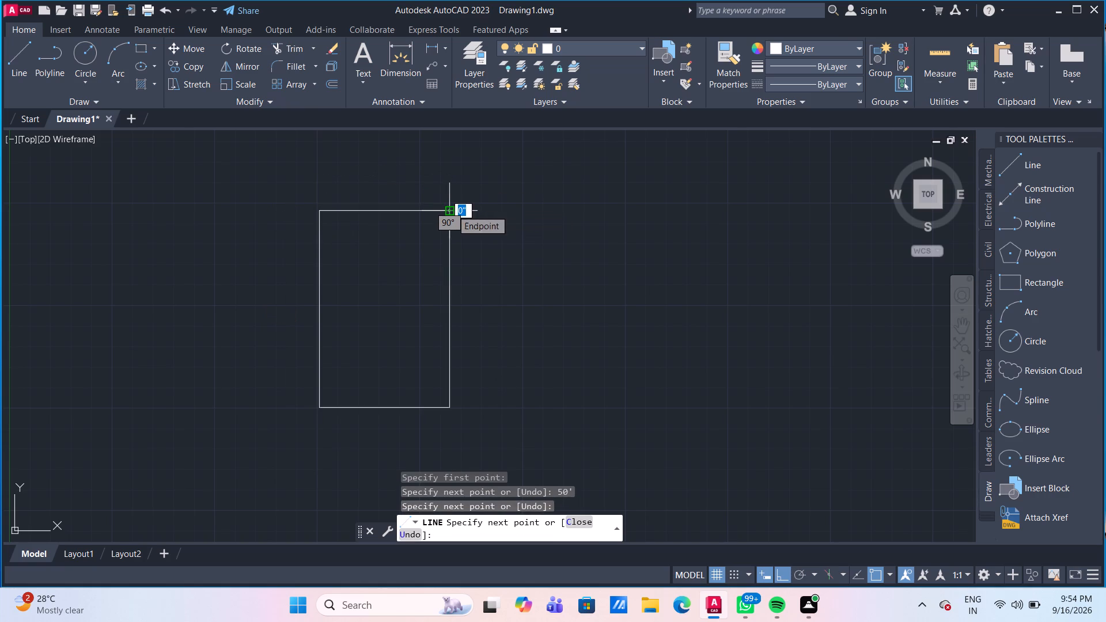
key("Return")
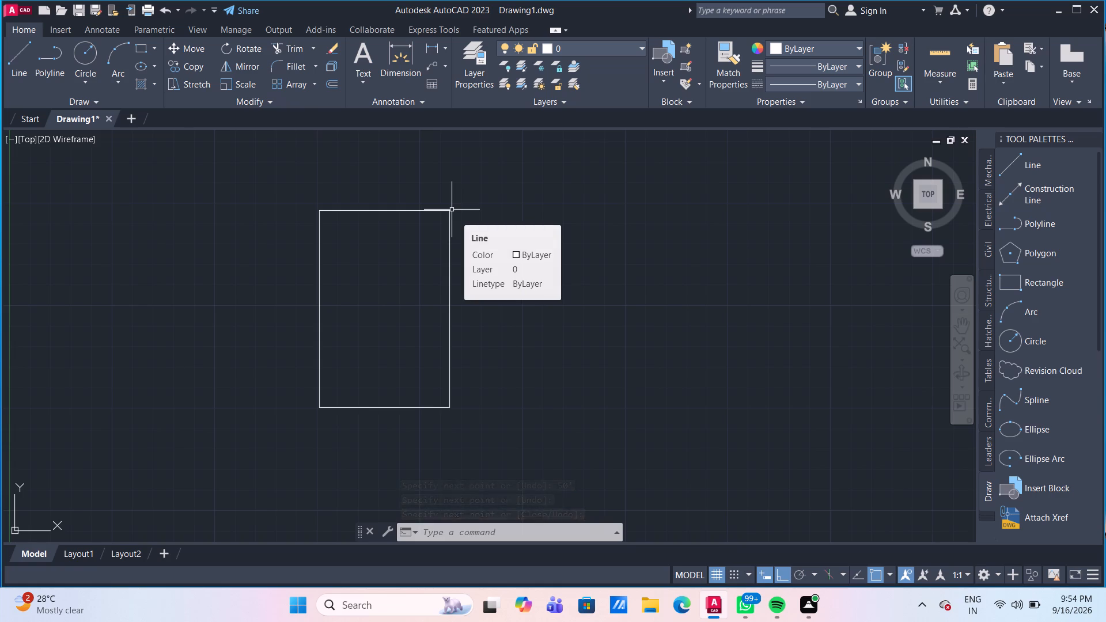
Offset the rectangle's top line 9" inward.
key("o")
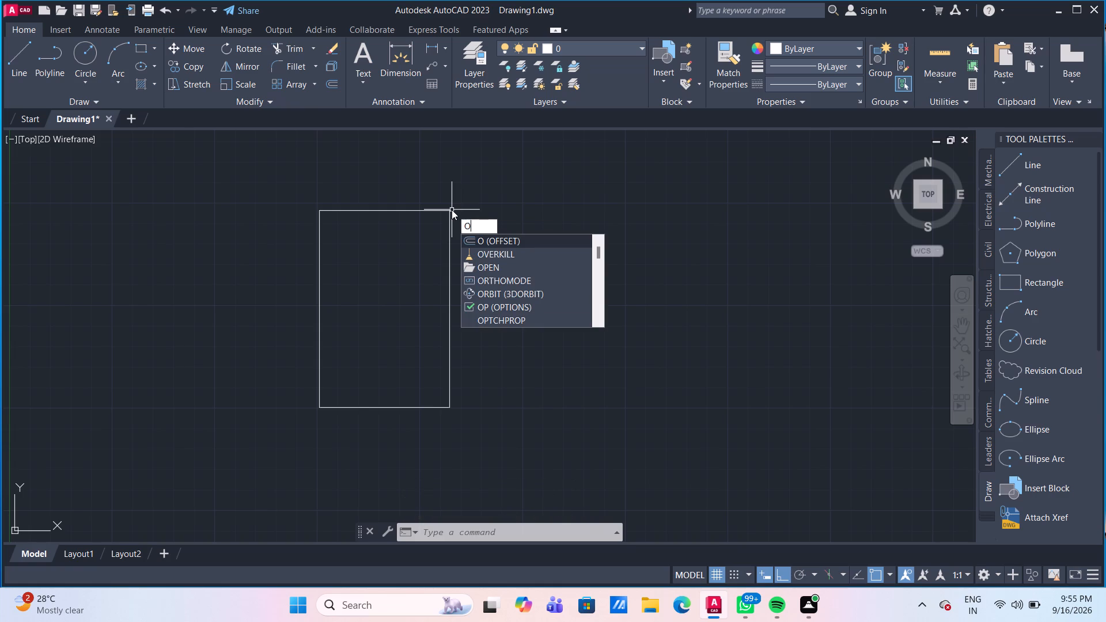
key("Return")
key("Return")
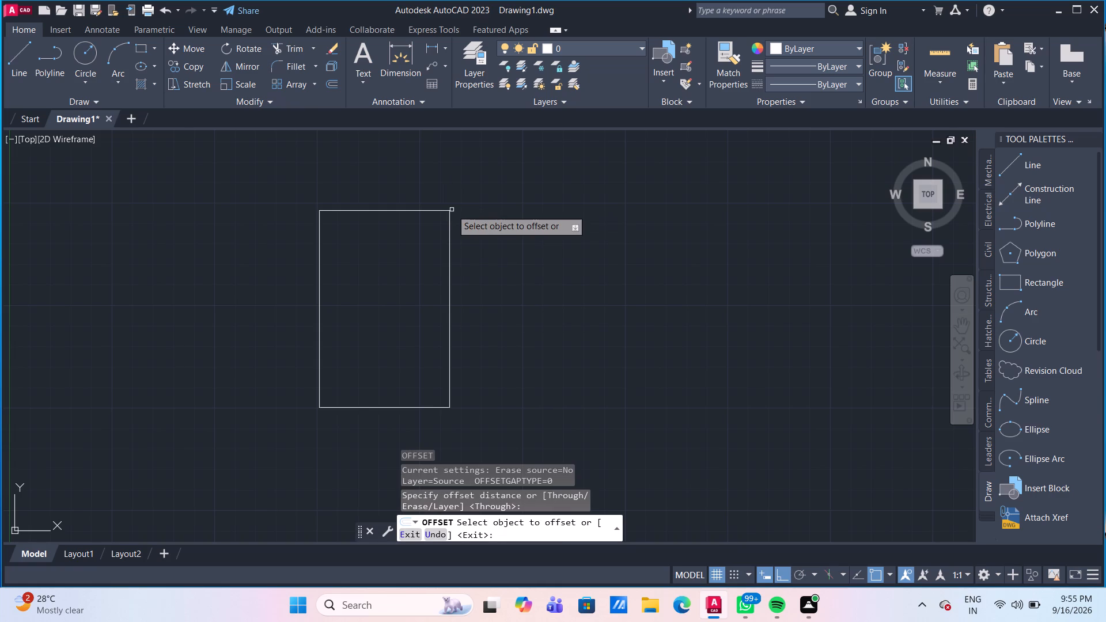
scroll(400, 220, "up", 1)
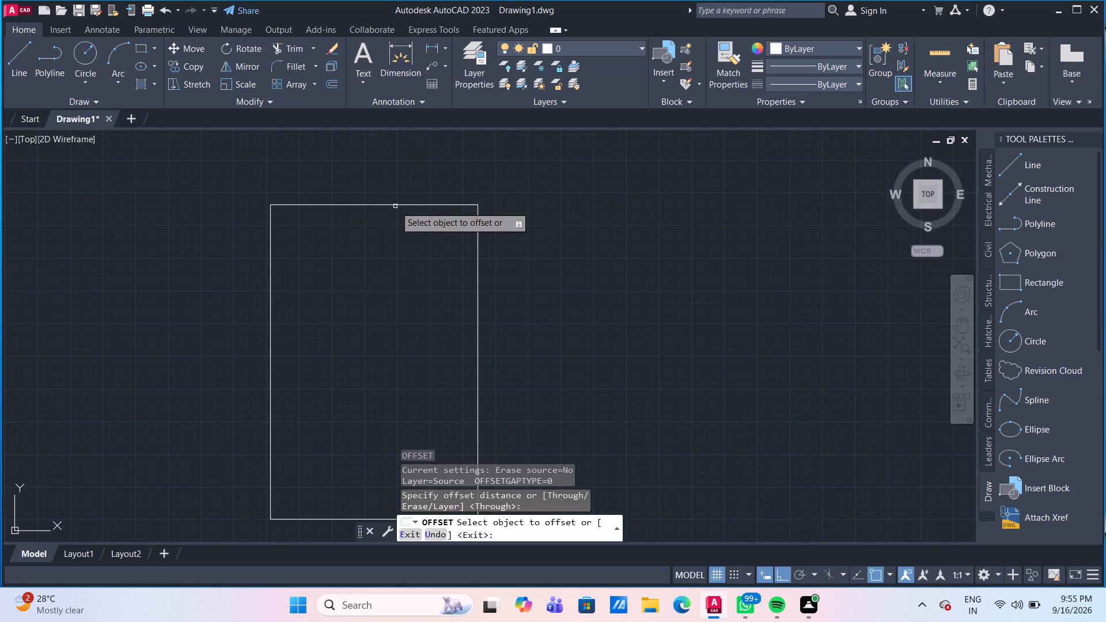
left_click(395, 206)
type("9\"")
key("Return")
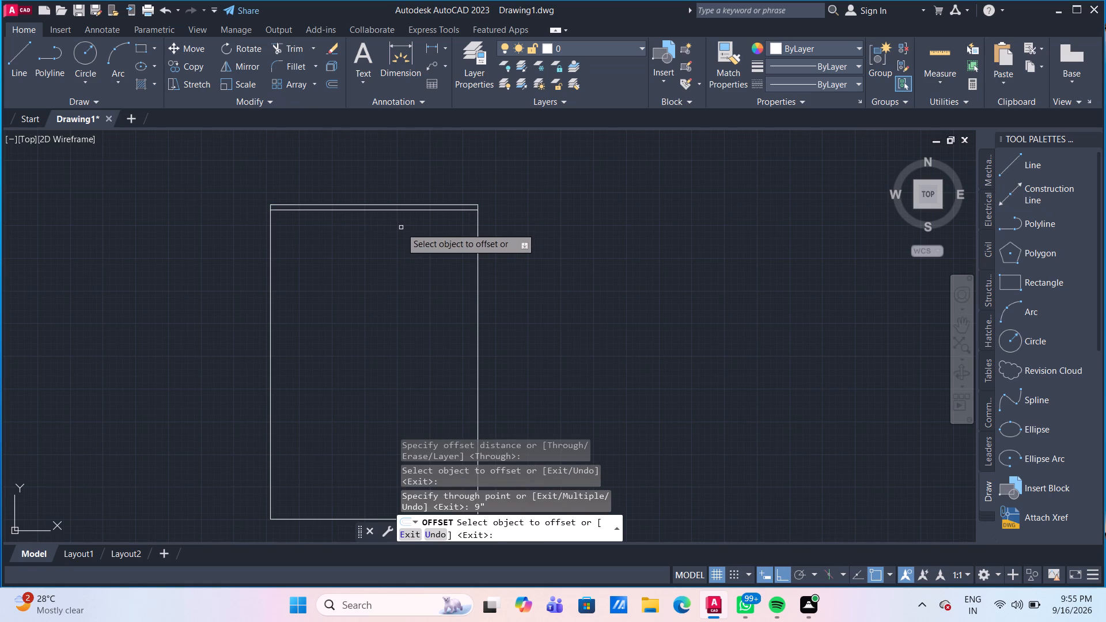
Offset the rectangle's right and left side lines 9" inward.
scroll(499, 274, "up", 1)
middle_click_drag(499, 274, 608, 196)
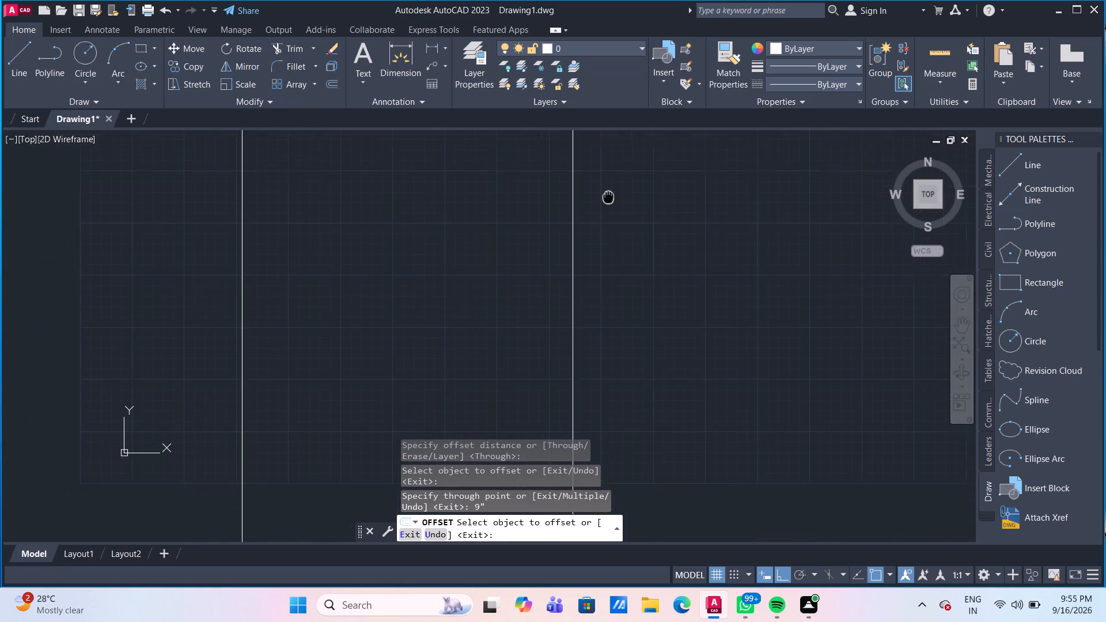
middle_click_drag(608, 196, 608, 217)
scroll(608, 218, "down", 1)
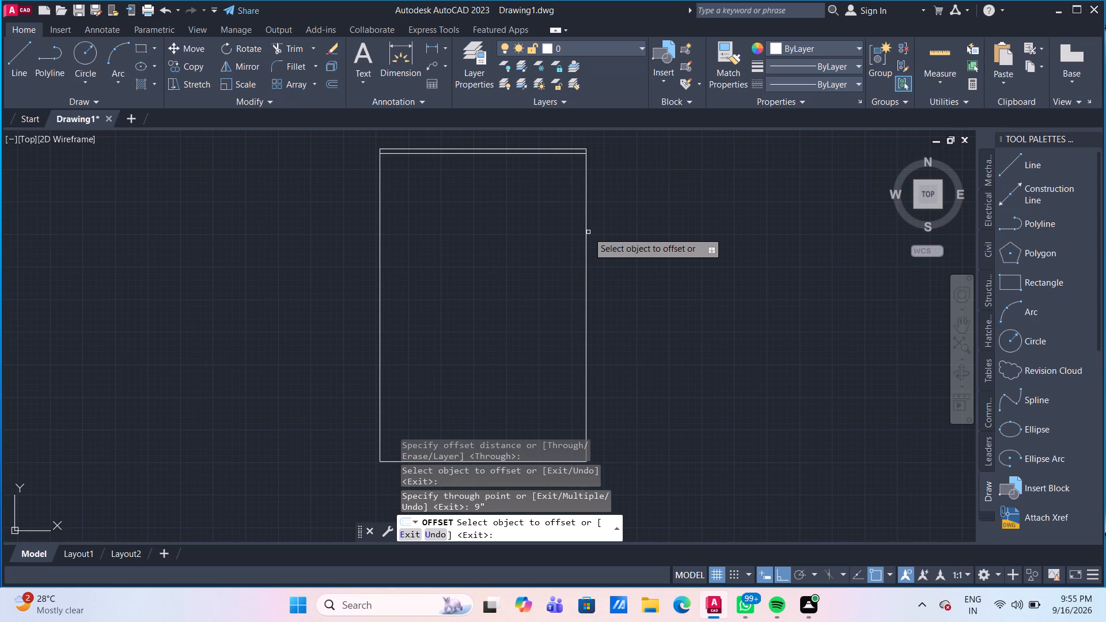
left_click(585, 232)
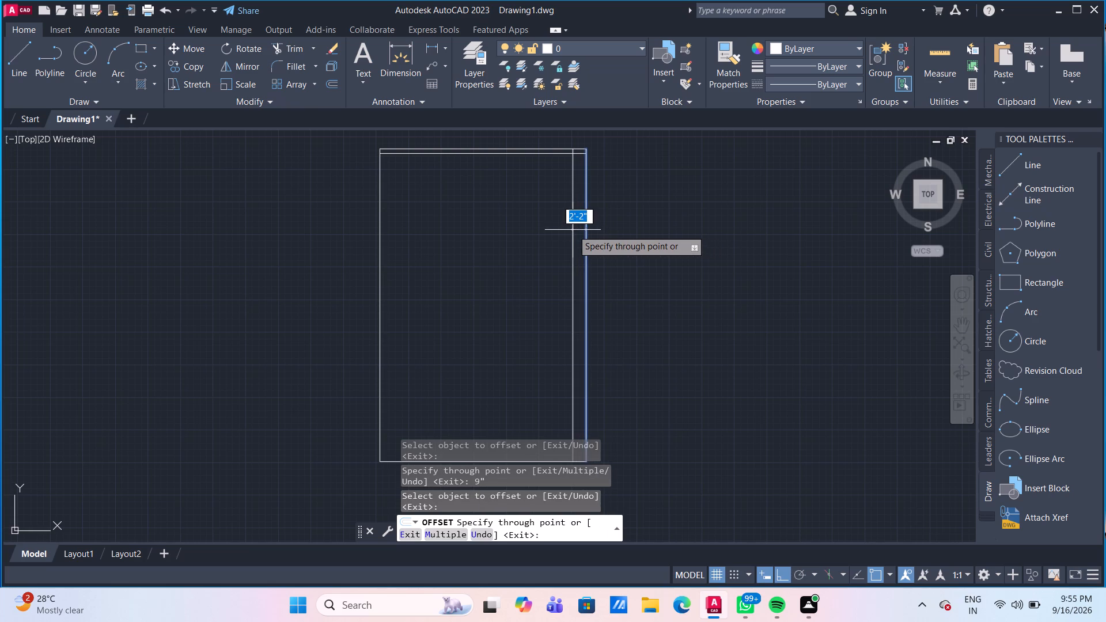
type("9\"")
key("Return")
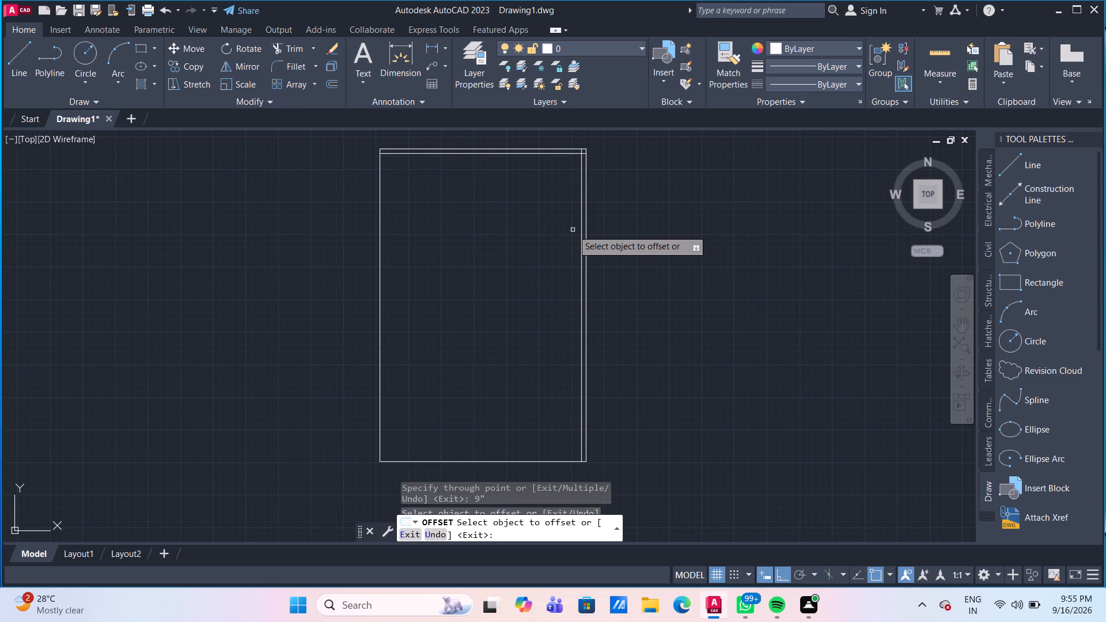
left_click(380, 243)
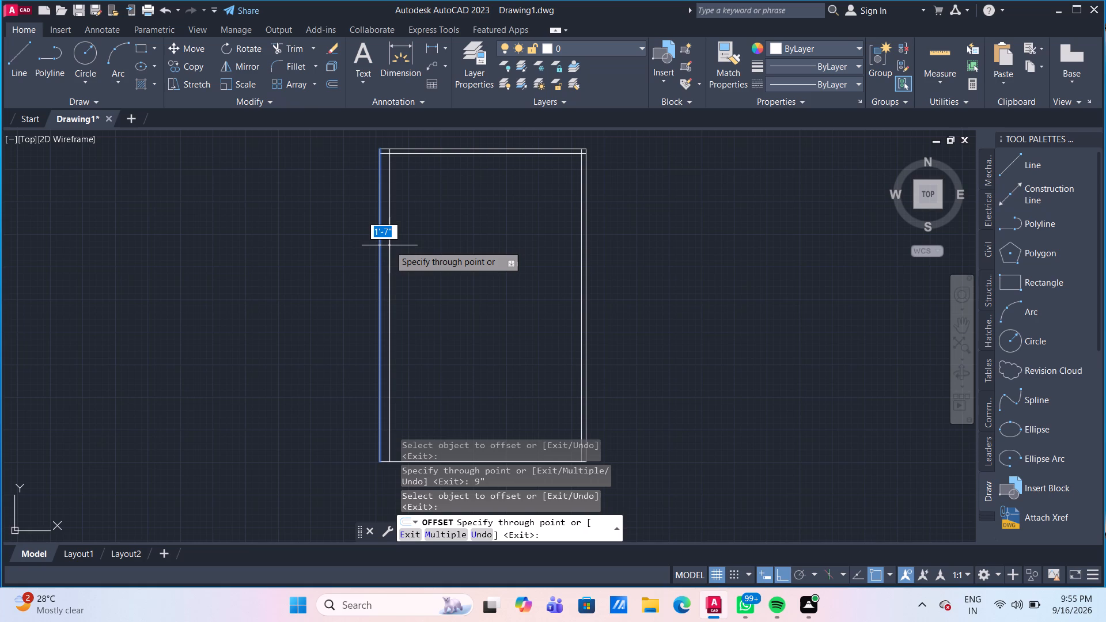
type("9\"")
key("Return")
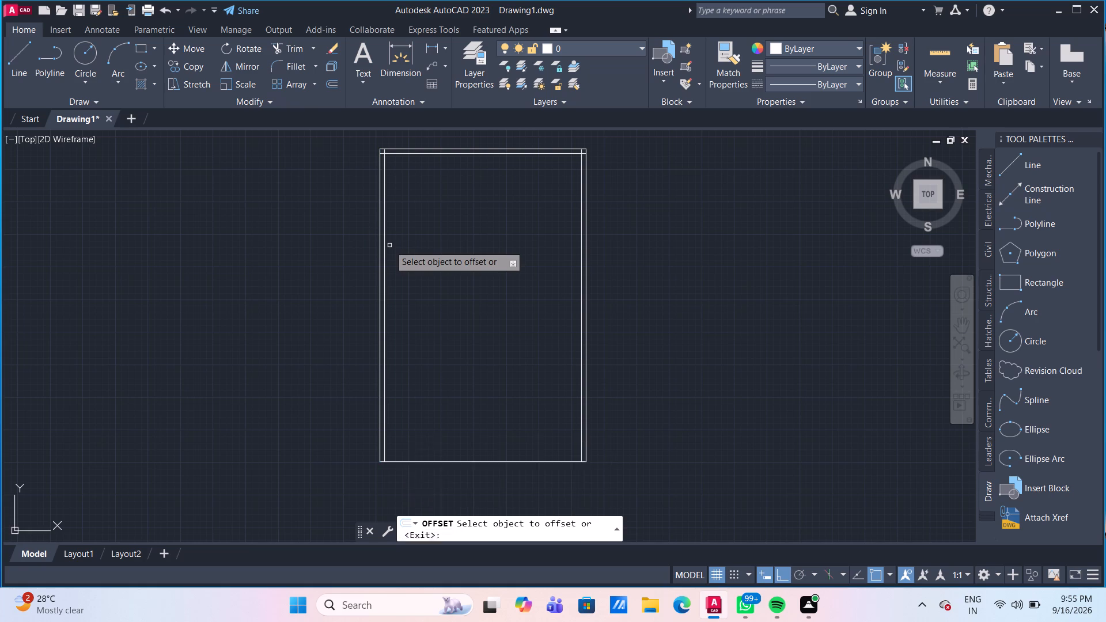
Offset the rectangle's bottom line 9" inward.
scroll(398, 259, "down", 2)
middle_click_drag(425, 284, 399, 248)
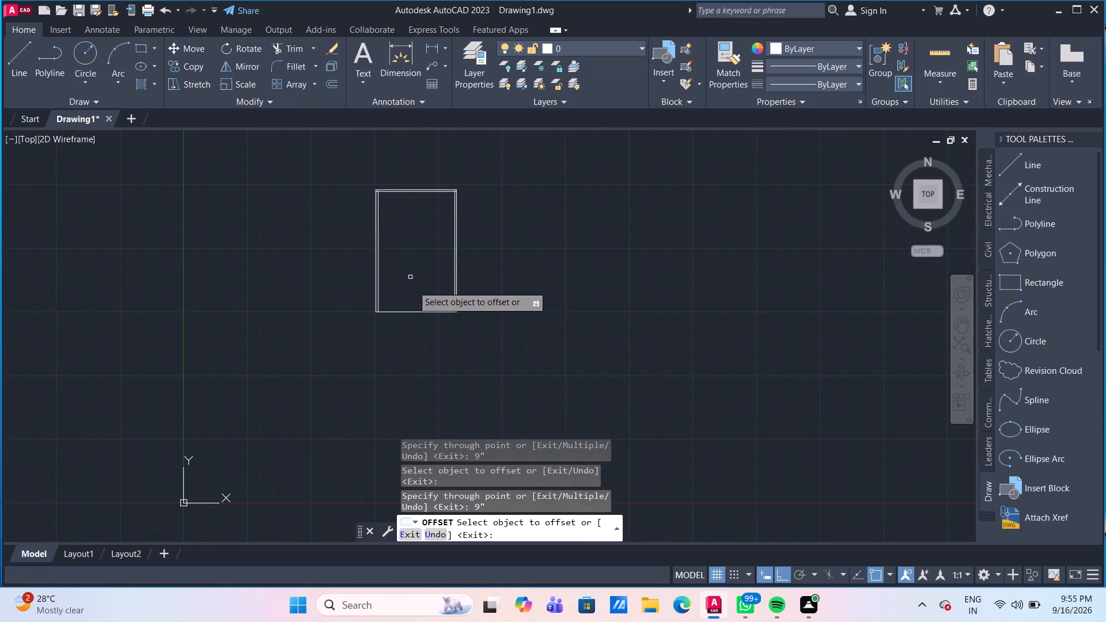
scroll(414, 299, "up", 2)
left_click(422, 329)
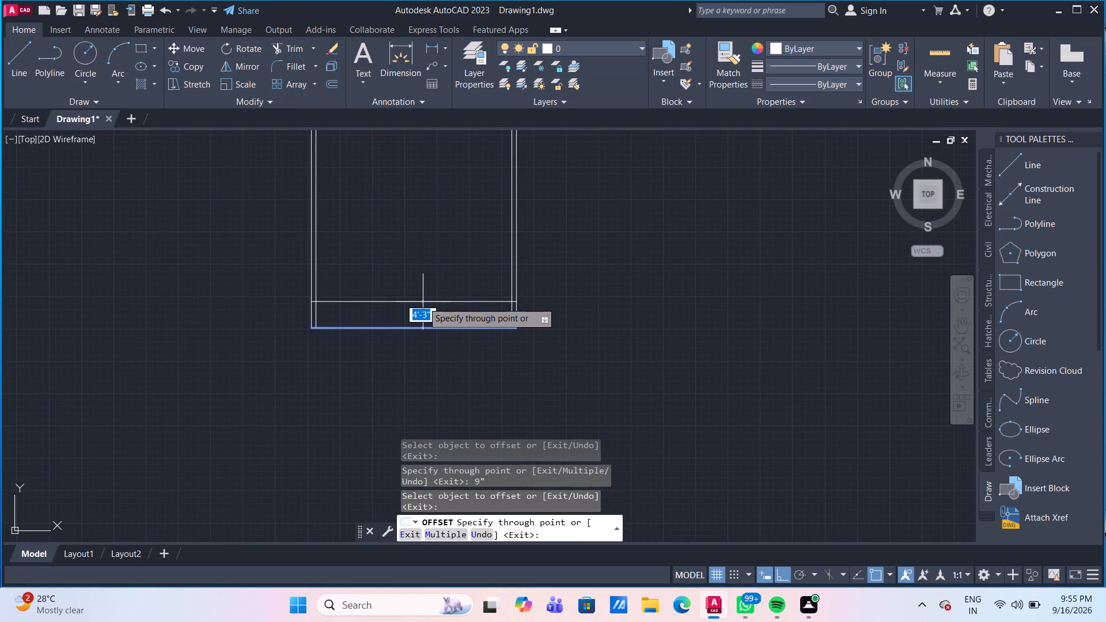
type("9\"")
key("Return")
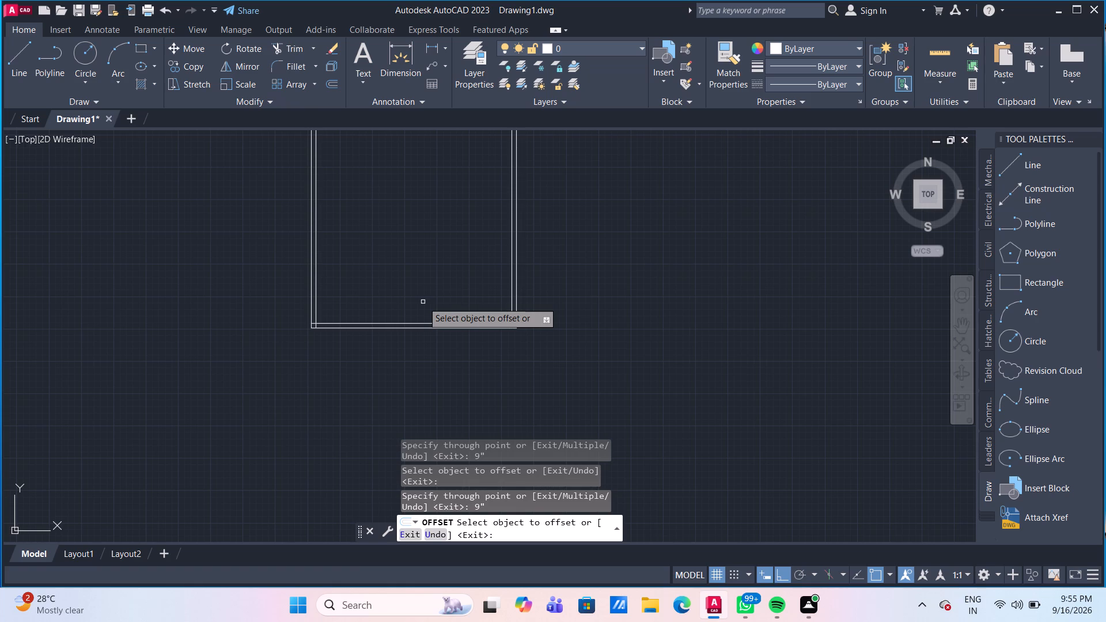
Draw a 14' wide by 16' high room rectangle down from the upper-left inner corner of the outer walls.
middle_click_drag(395, 242, 379, 390)
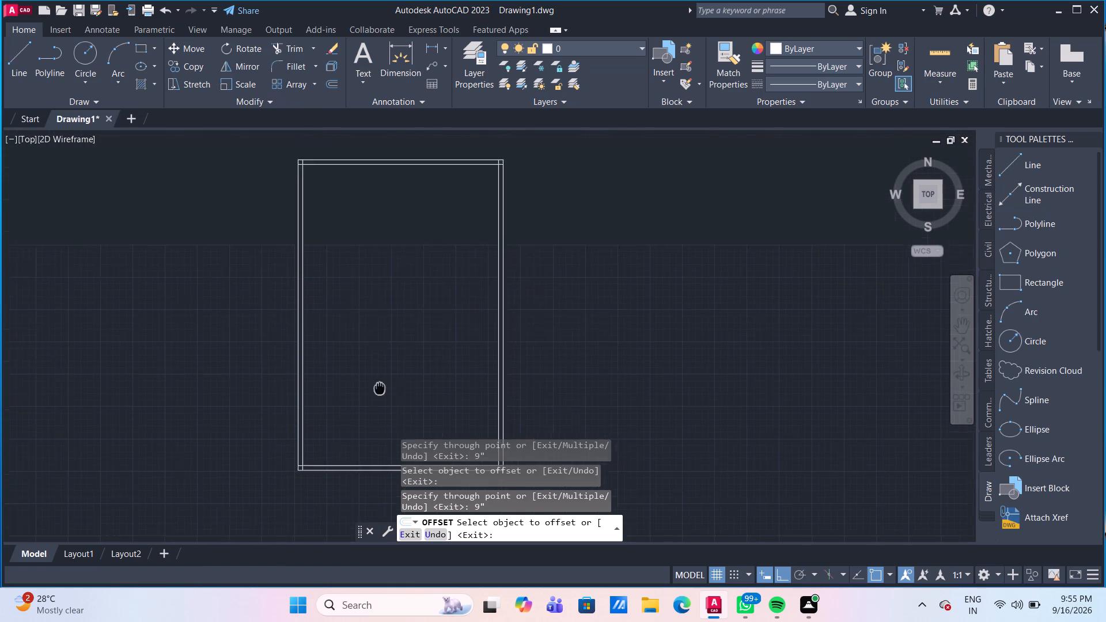
middle_click_drag(379, 390, 348, 426)
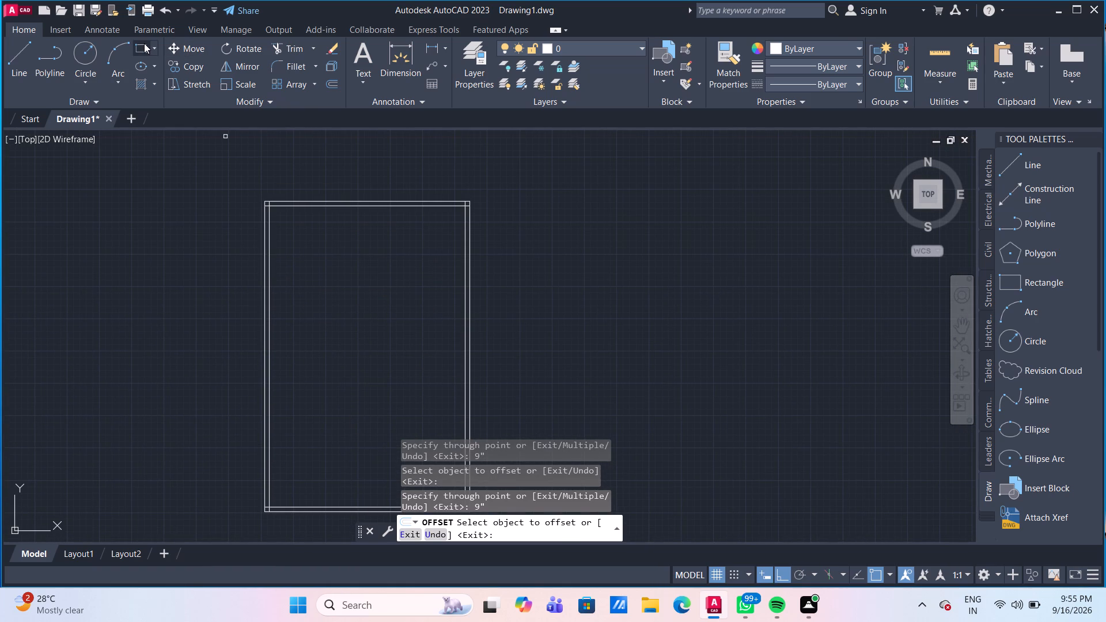
left_click(144, 43)
scroll(235, 146, "up", 3)
middle_click_drag(293, 270, 162, 70)
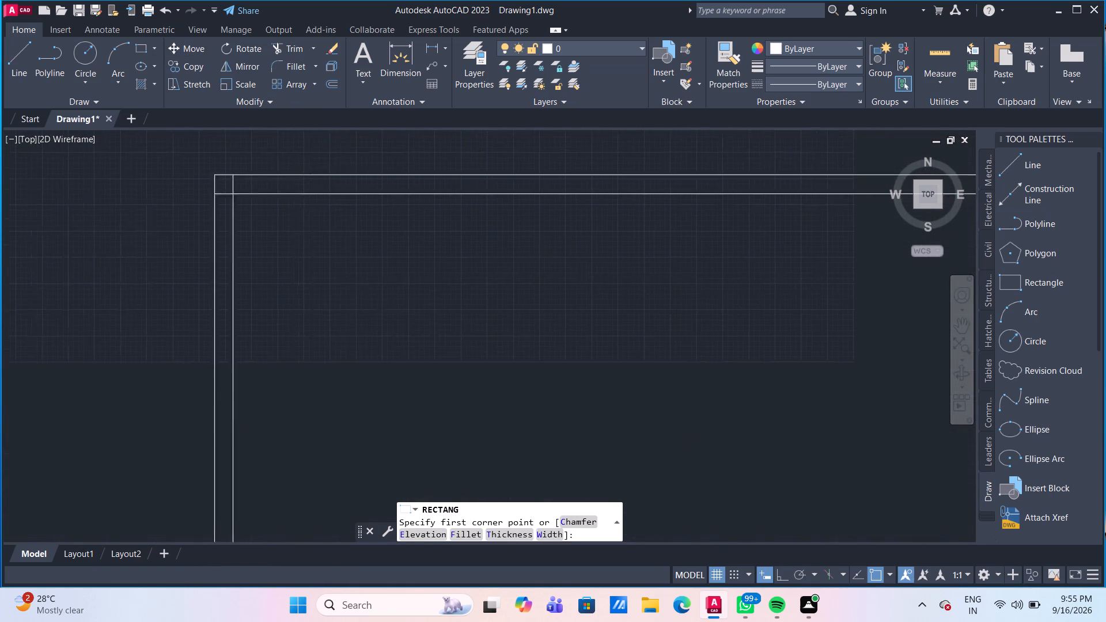
middle_click_drag(162, 70, 153, 56)
left_click_drag(222, 182, 228, 189)
scroll(443, 360, "down", 2)
middle_click_drag(449, 369, 362, 251)
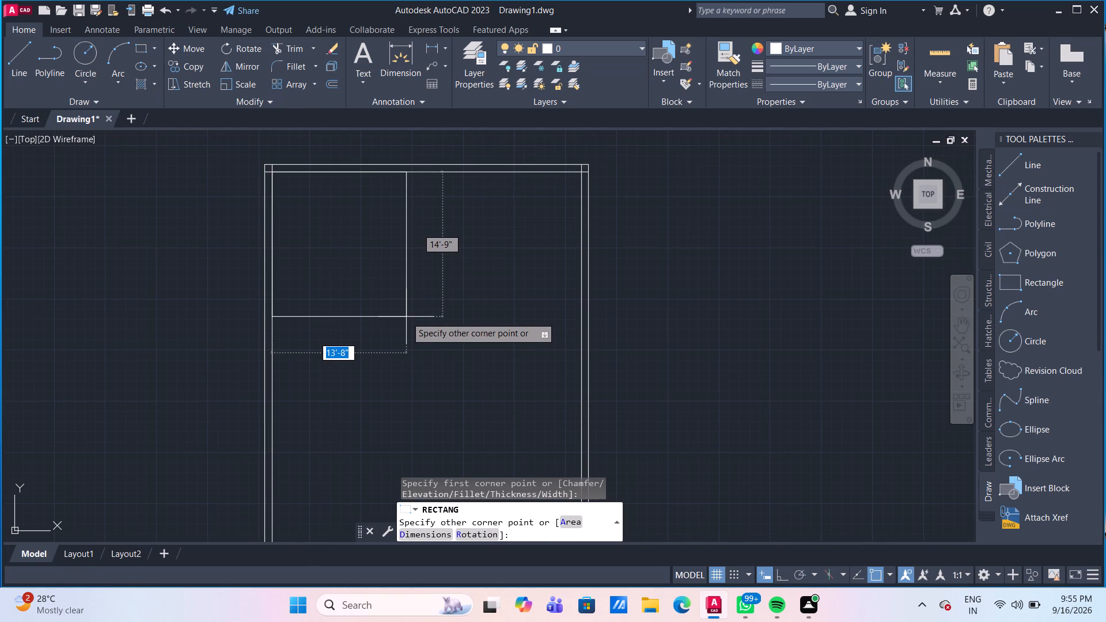
type("14'")
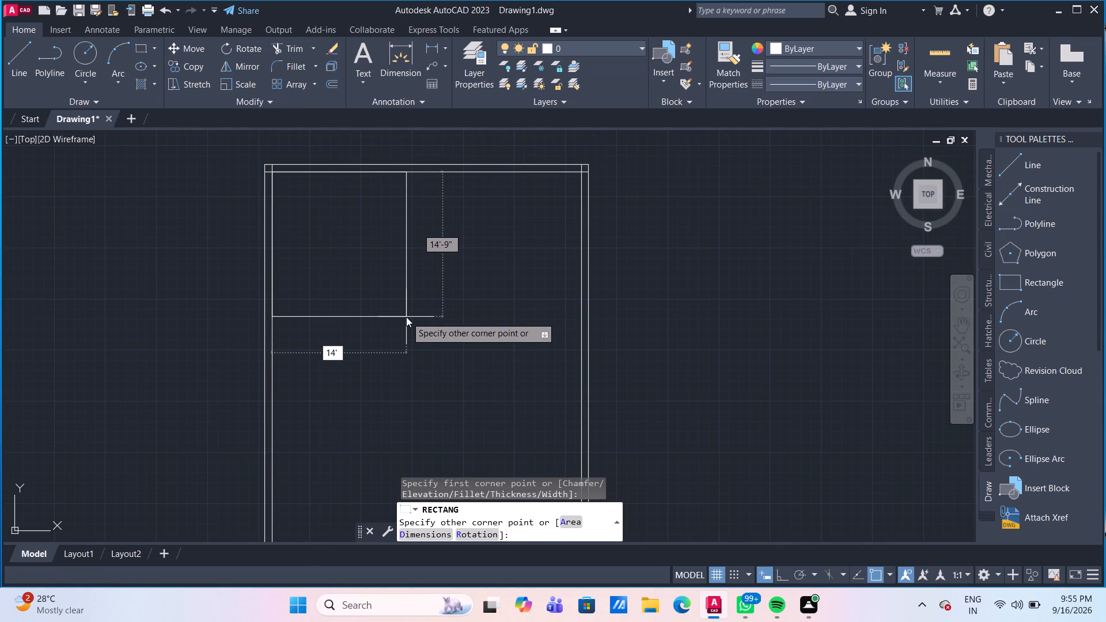
key("Tab")
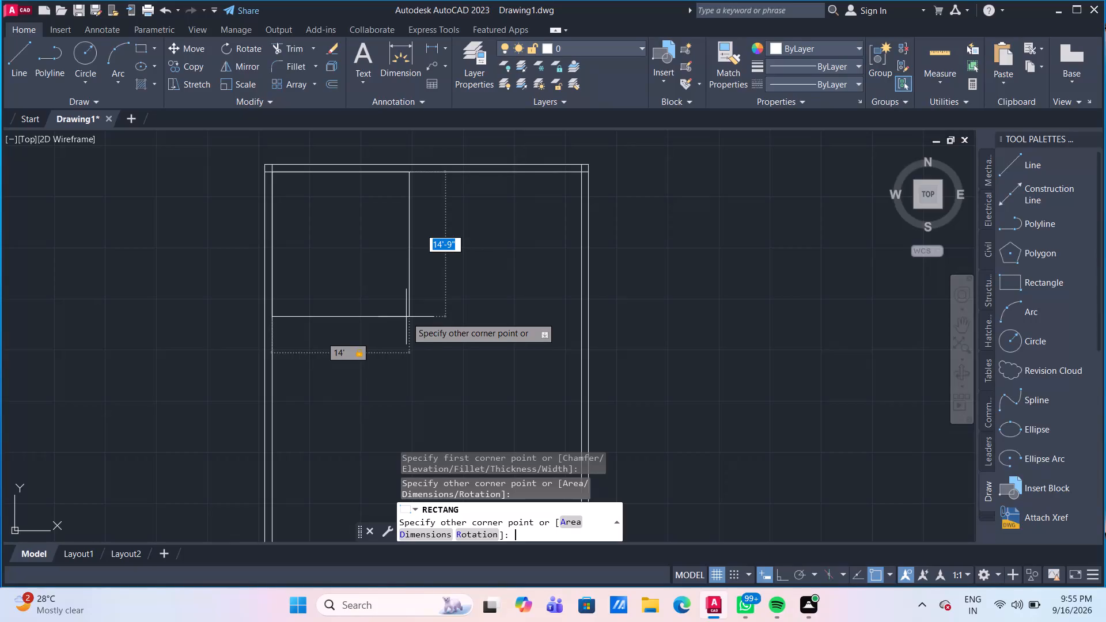
type("16'")
key("Return")
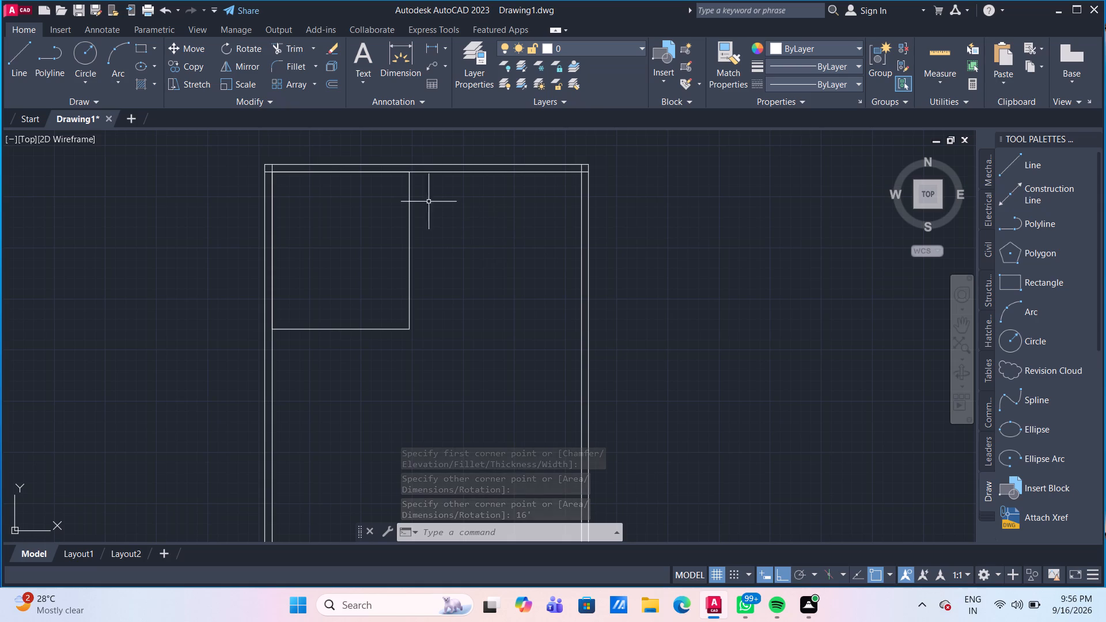
Draw a 10' wide by 16' high room rectangle down from the upper-right inner corner of the outer walls.
left_click(141, 52)
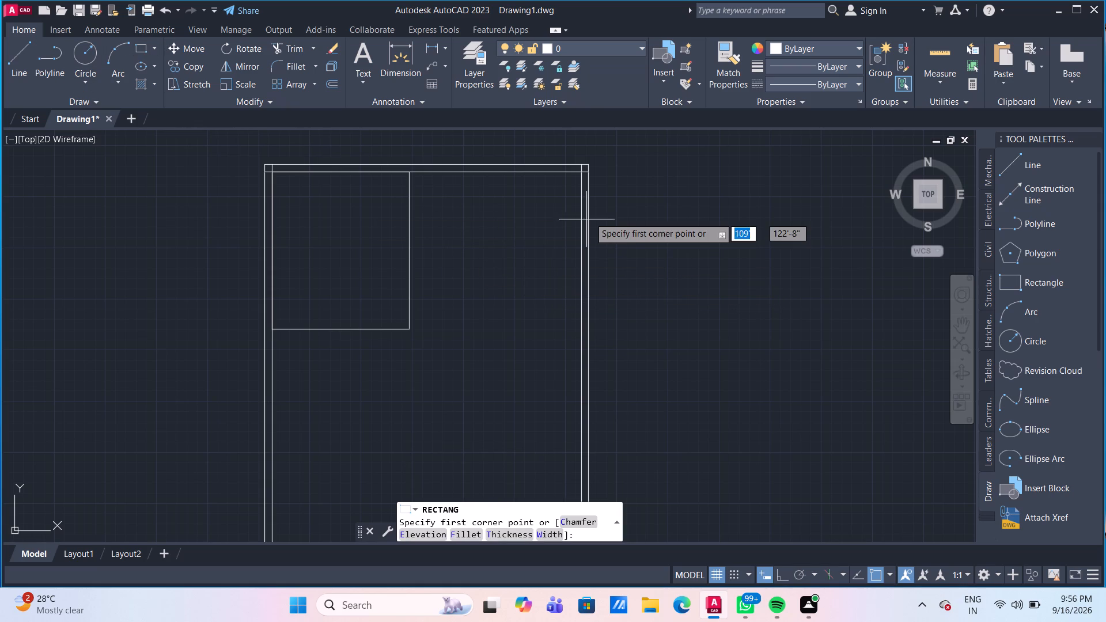
scroll(590, 215, "up", 1)
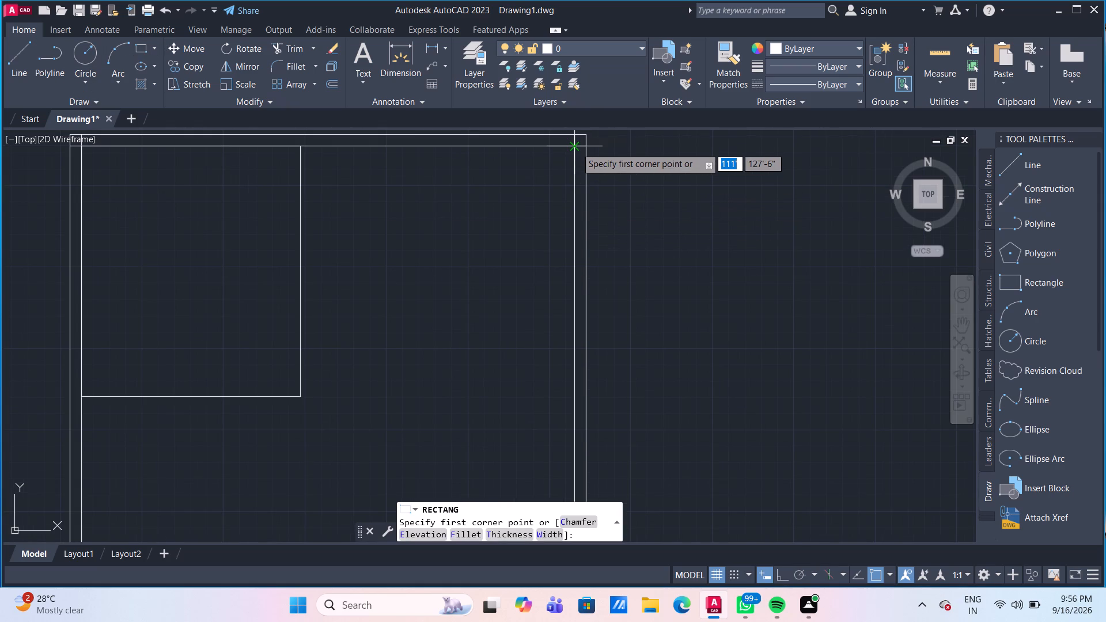
left_click(575, 147)
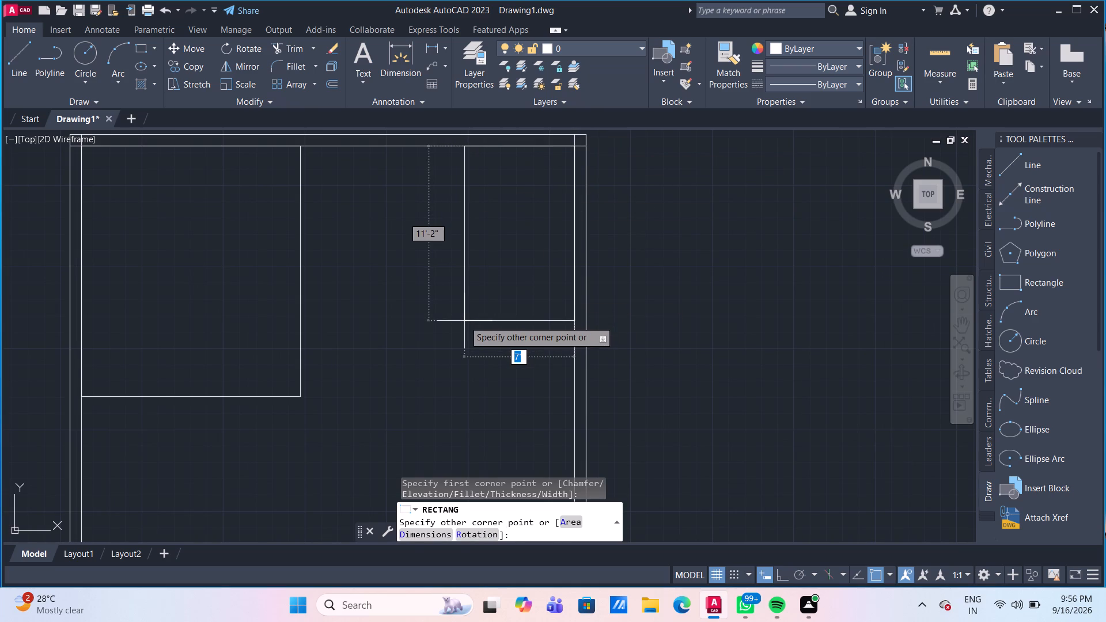
type("10'")
key("Tab")
type("16'")
key("Return")
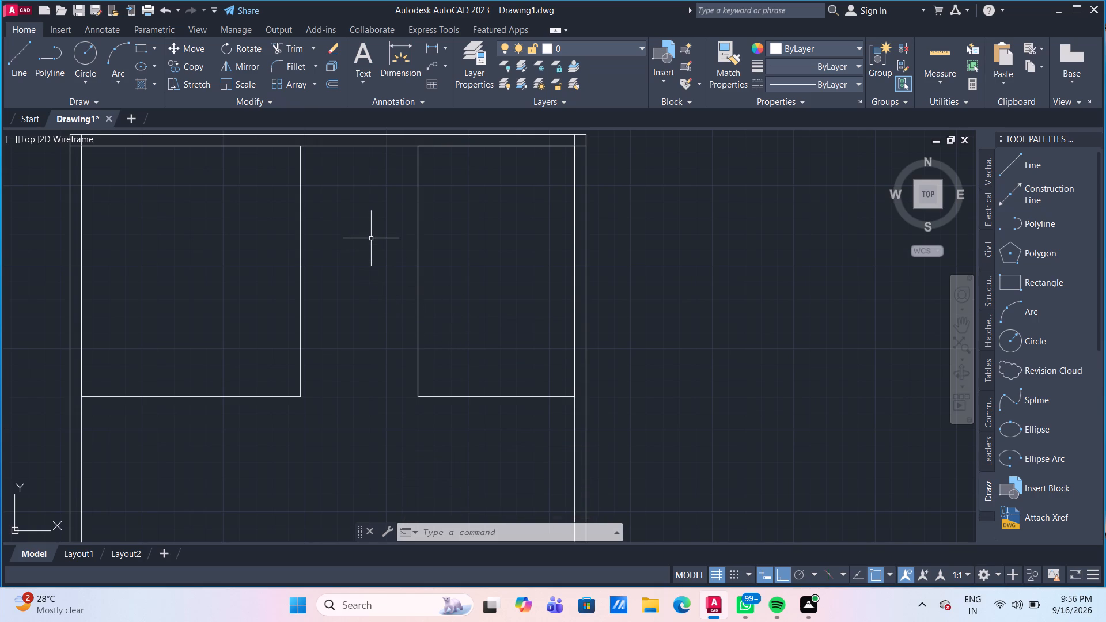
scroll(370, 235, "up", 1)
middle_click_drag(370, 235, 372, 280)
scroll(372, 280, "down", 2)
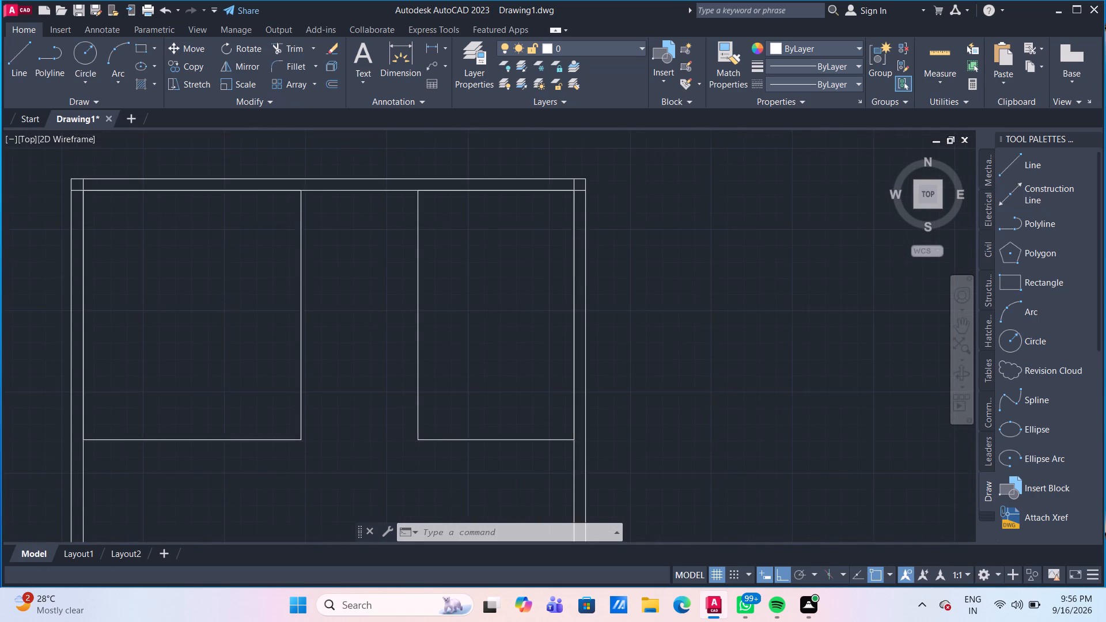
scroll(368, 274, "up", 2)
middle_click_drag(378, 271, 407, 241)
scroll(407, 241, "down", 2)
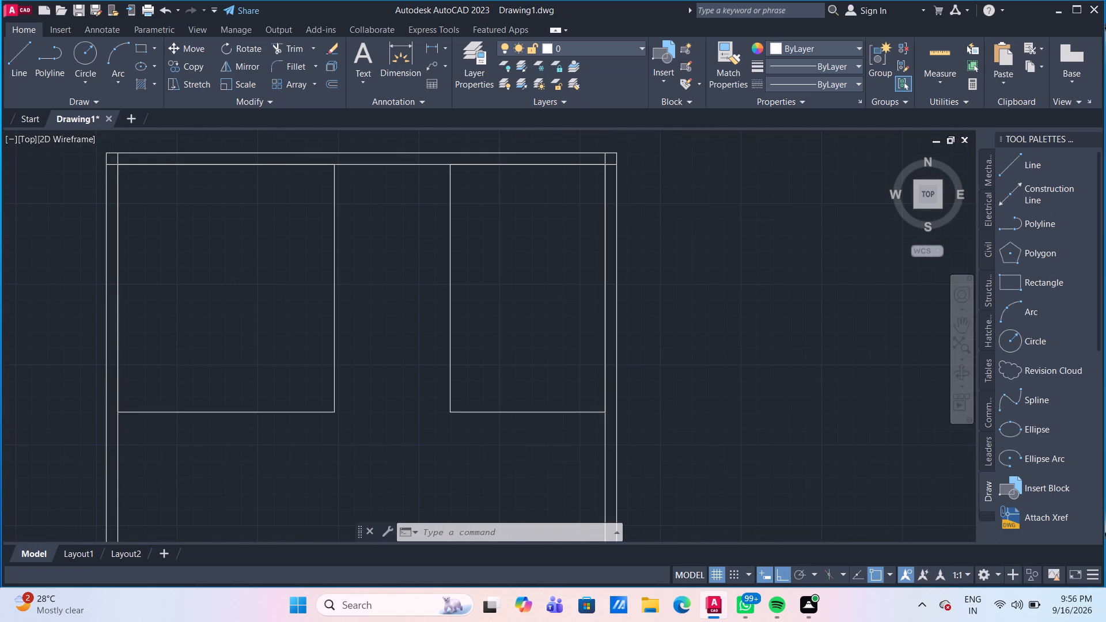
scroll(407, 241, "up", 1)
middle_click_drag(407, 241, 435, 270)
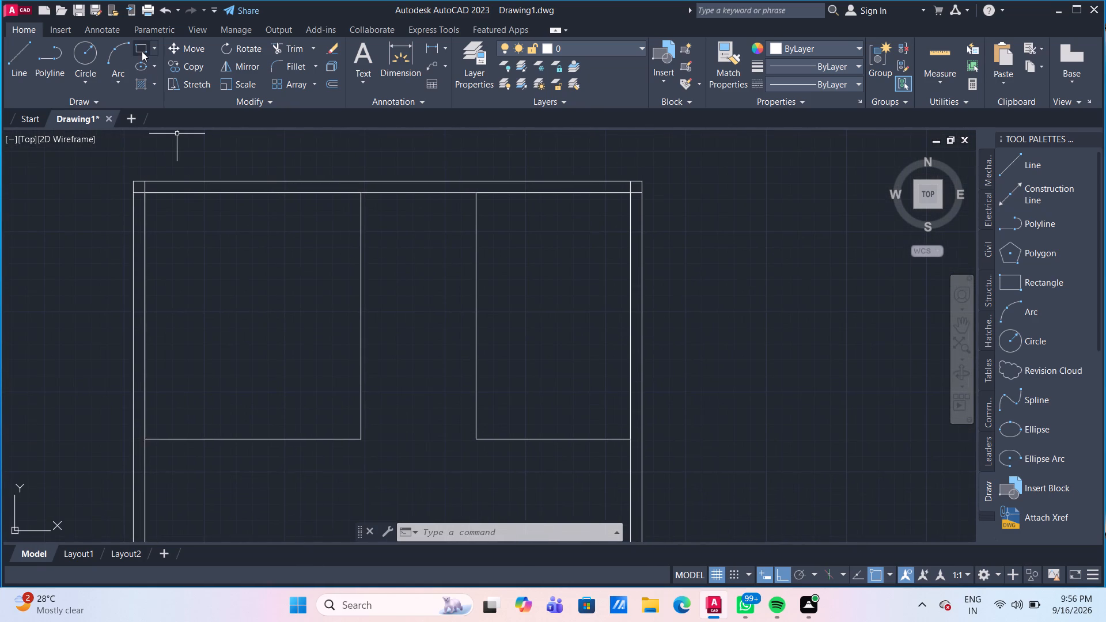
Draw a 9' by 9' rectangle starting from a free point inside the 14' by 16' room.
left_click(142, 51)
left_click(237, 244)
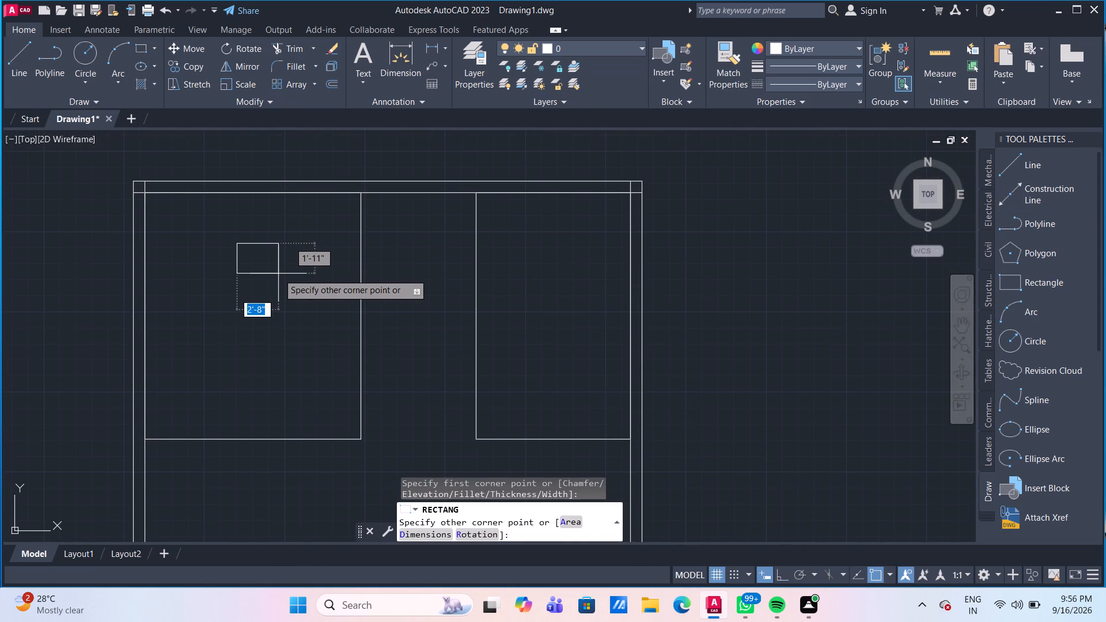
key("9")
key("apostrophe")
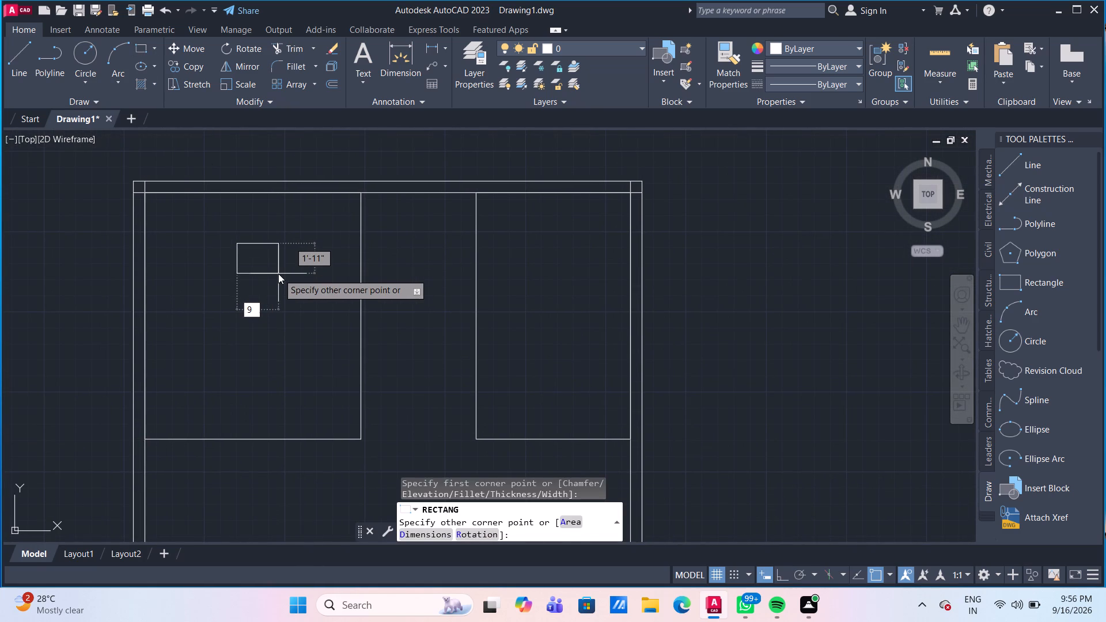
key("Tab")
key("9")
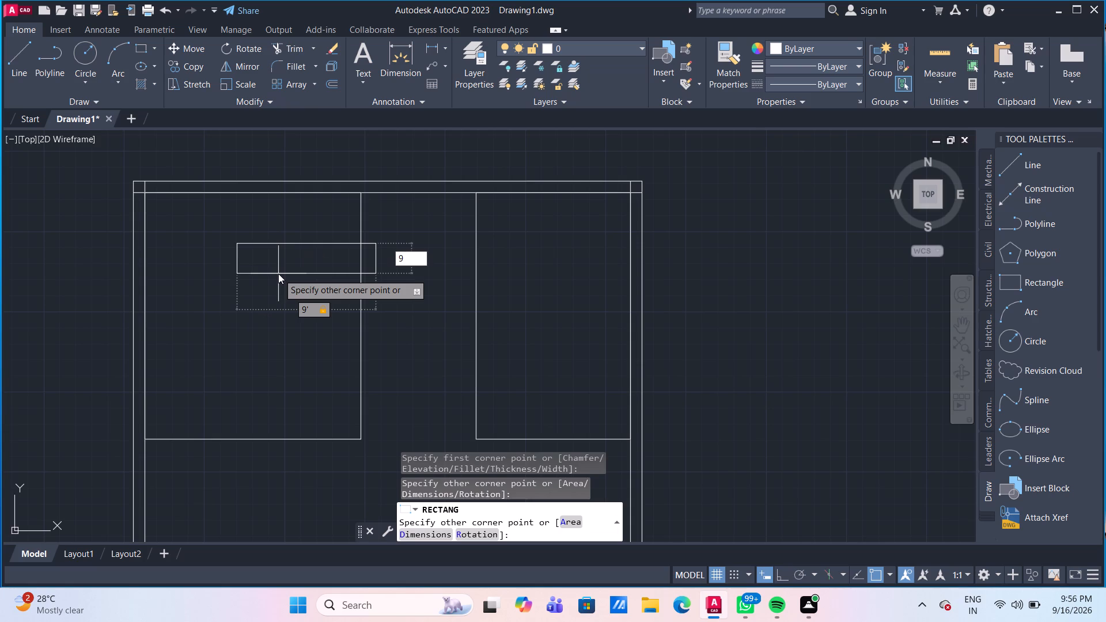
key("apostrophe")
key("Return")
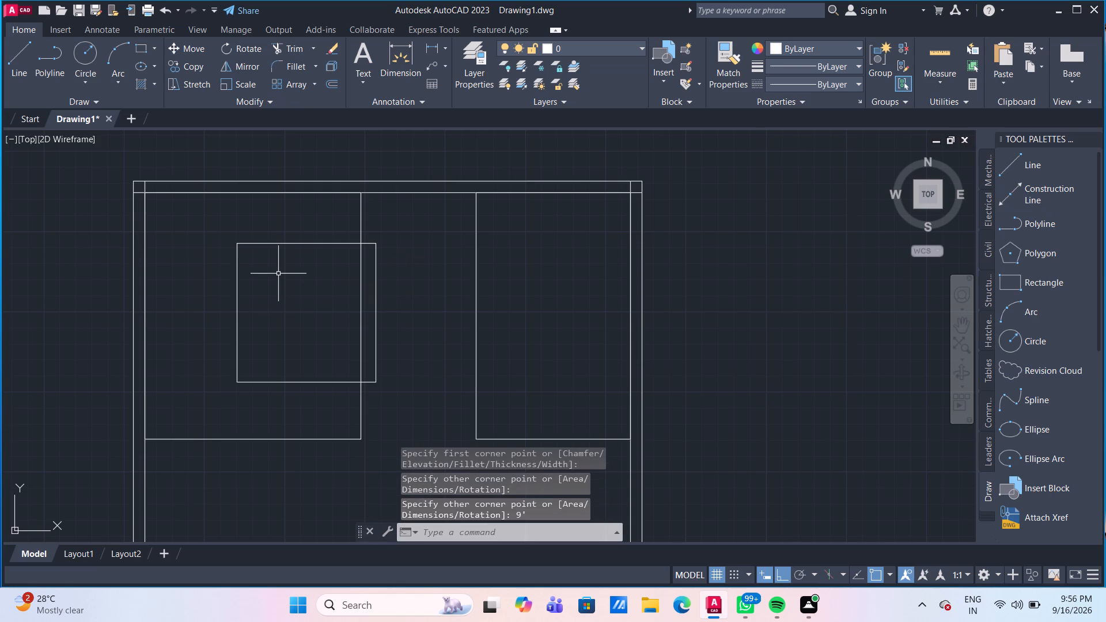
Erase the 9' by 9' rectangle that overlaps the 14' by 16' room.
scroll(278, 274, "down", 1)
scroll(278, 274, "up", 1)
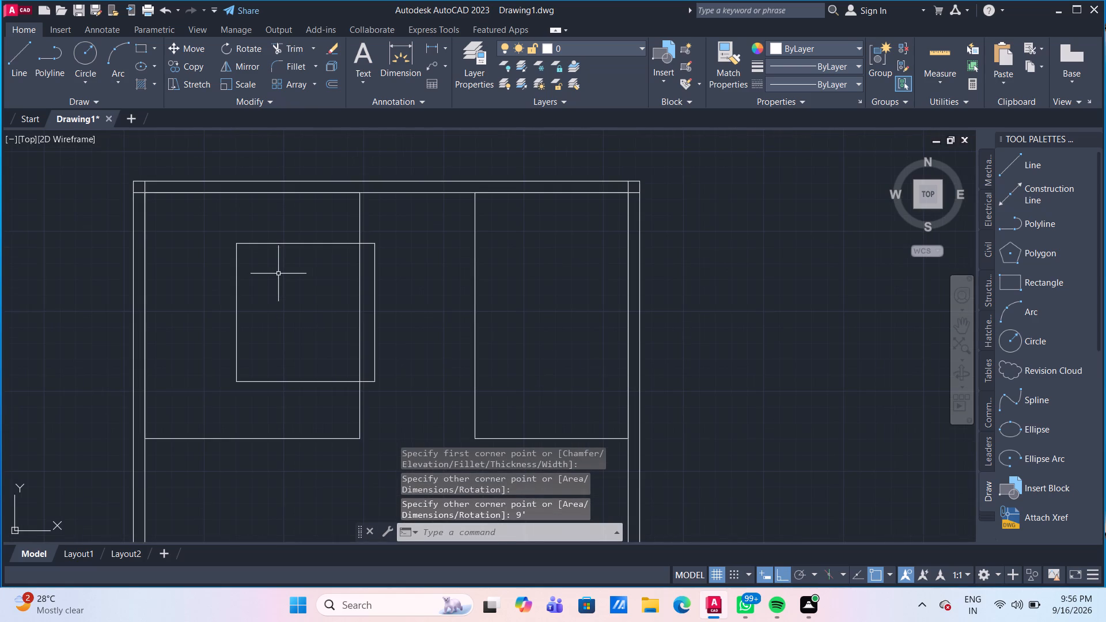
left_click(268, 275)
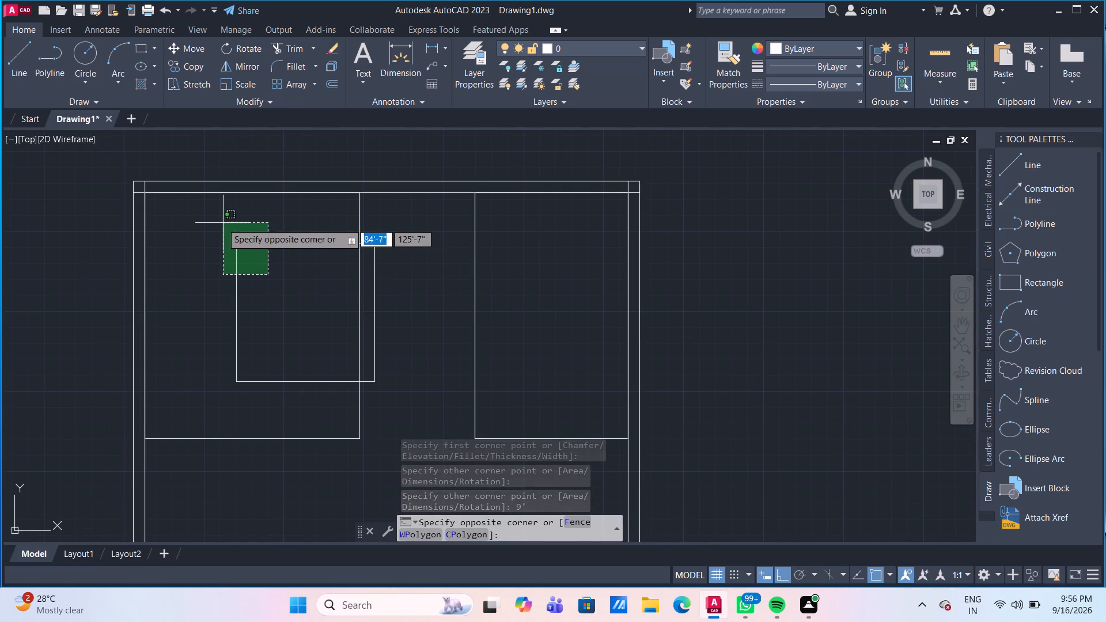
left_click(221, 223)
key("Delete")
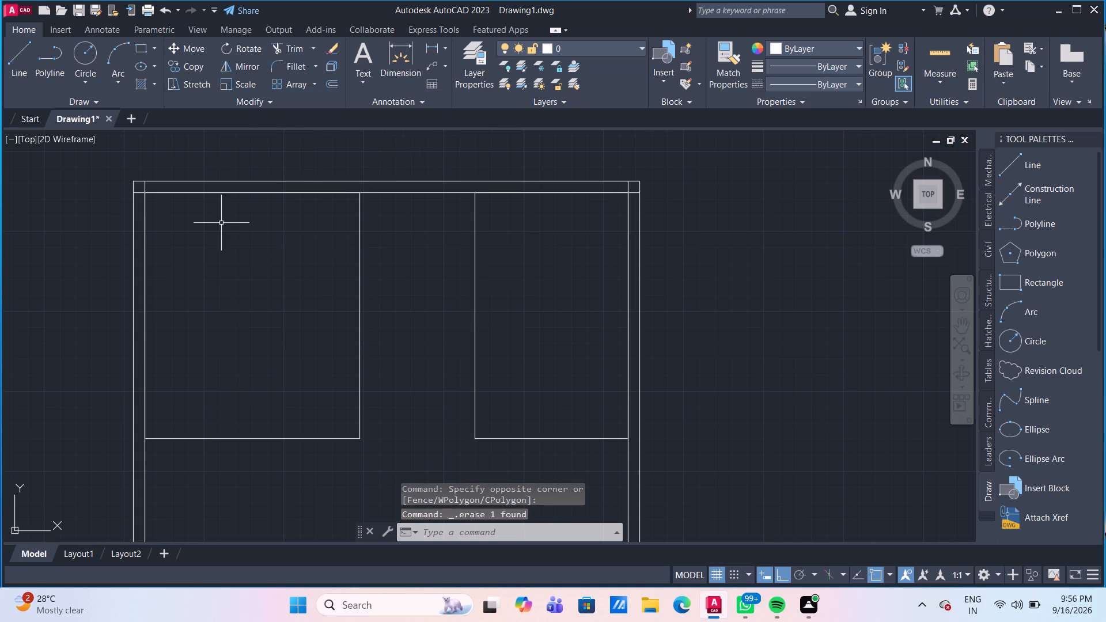
Draw a 9" by 9" square down and to the left from the 10' by 16' room's upper-left corner.
left_click(137, 44)
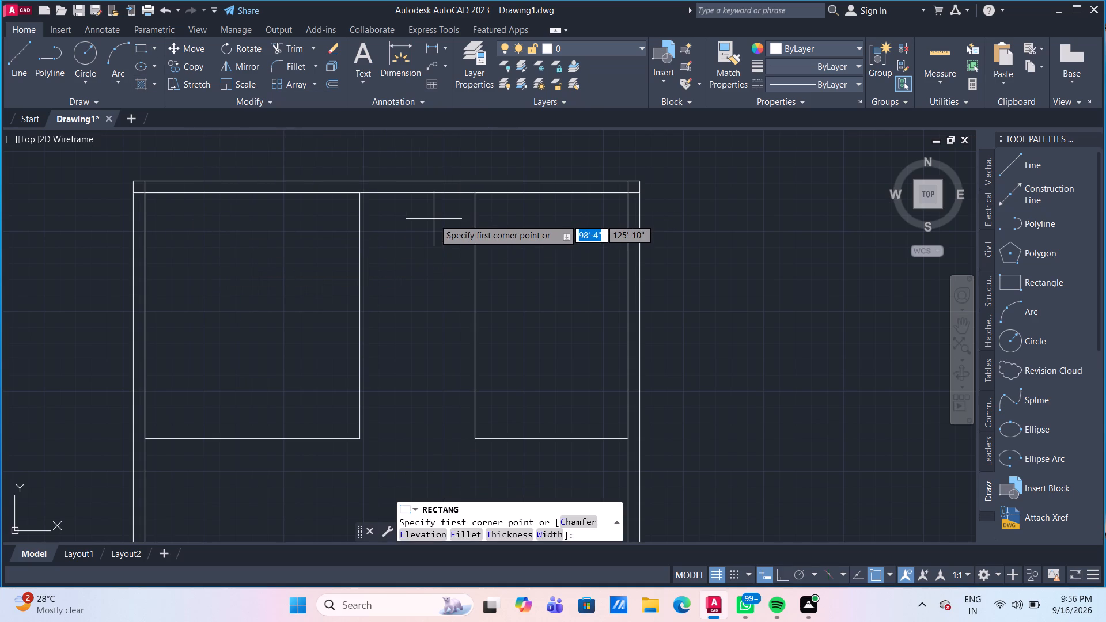
scroll(467, 203, "up", 2)
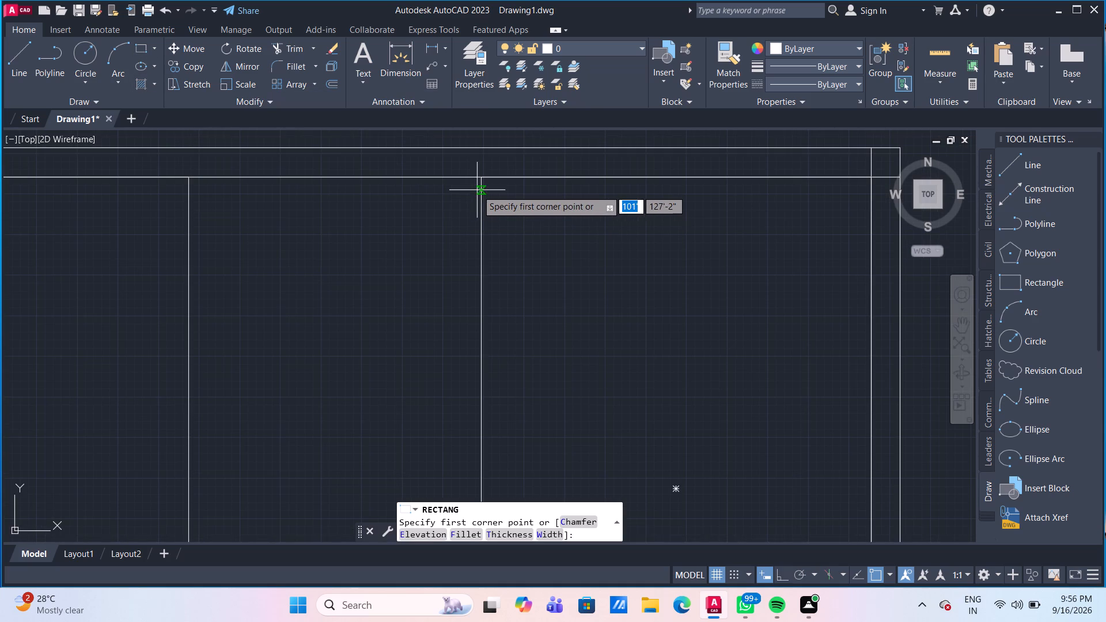
left_click(480, 180)
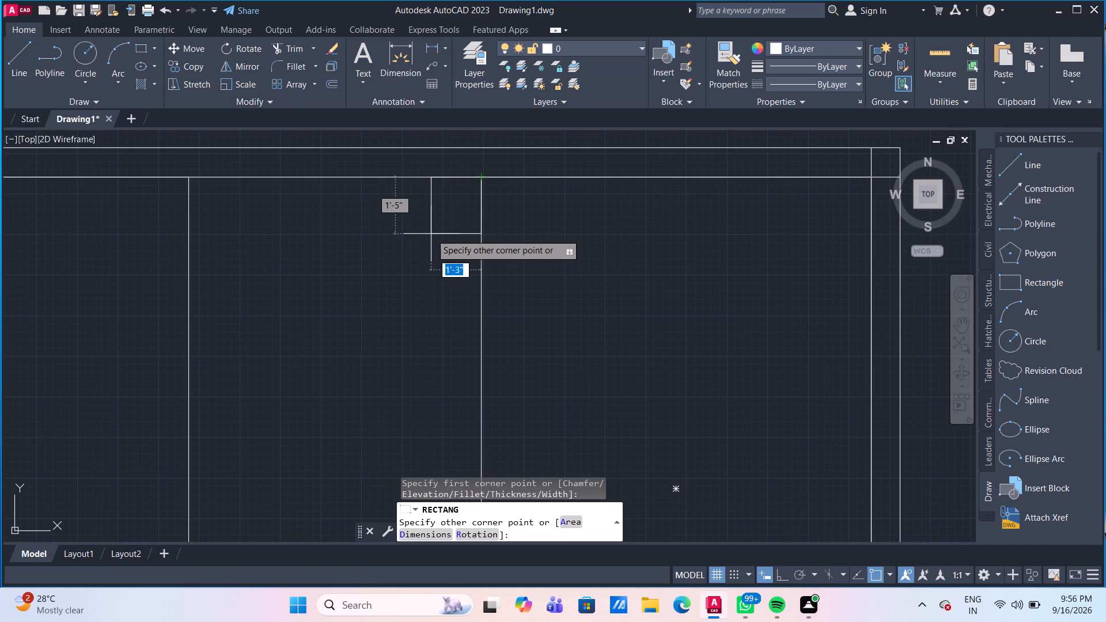
key("9")
key("shift+quotedbl")
key("Tab")
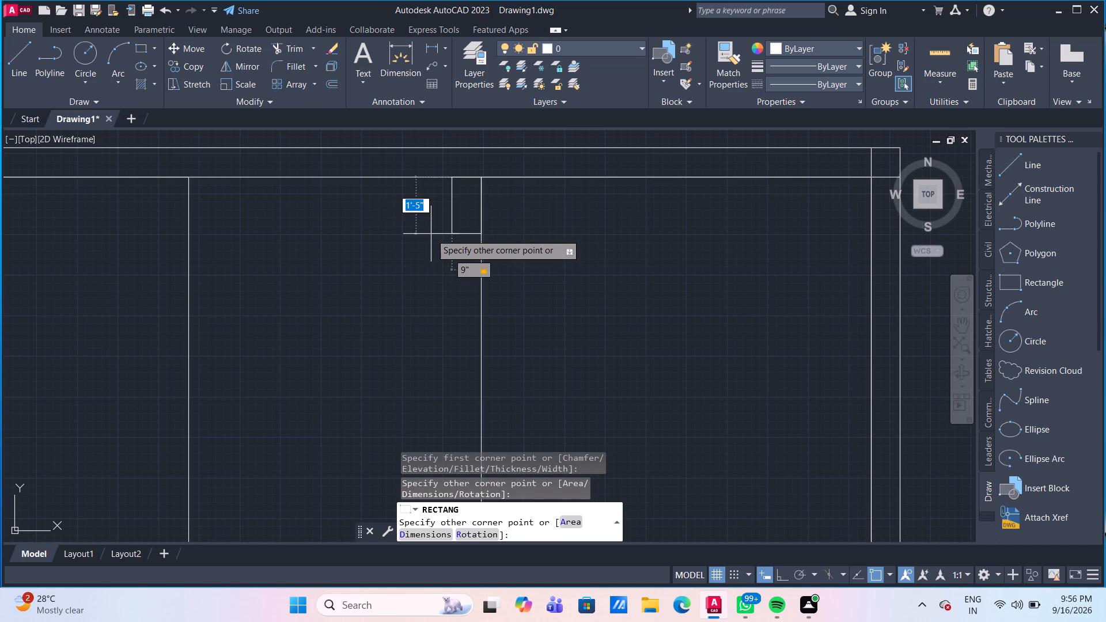
type("9\"")
key("Return")
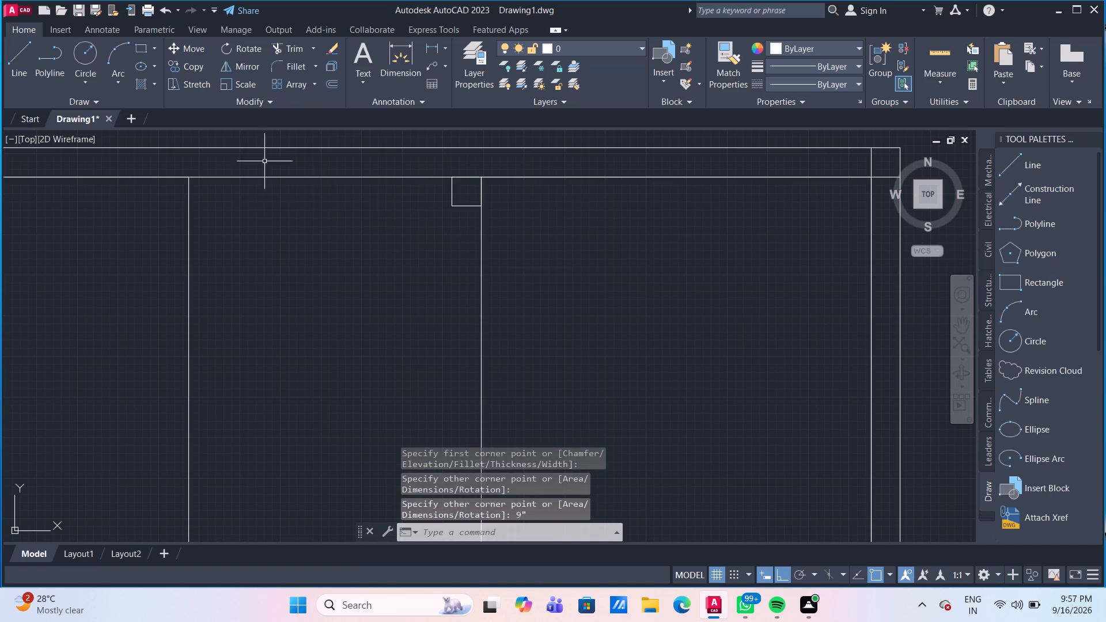
Draw a 6' wide by 5' high rectangle down and to the left from the 9" square's lower-left corner.
left_click(139, 50)
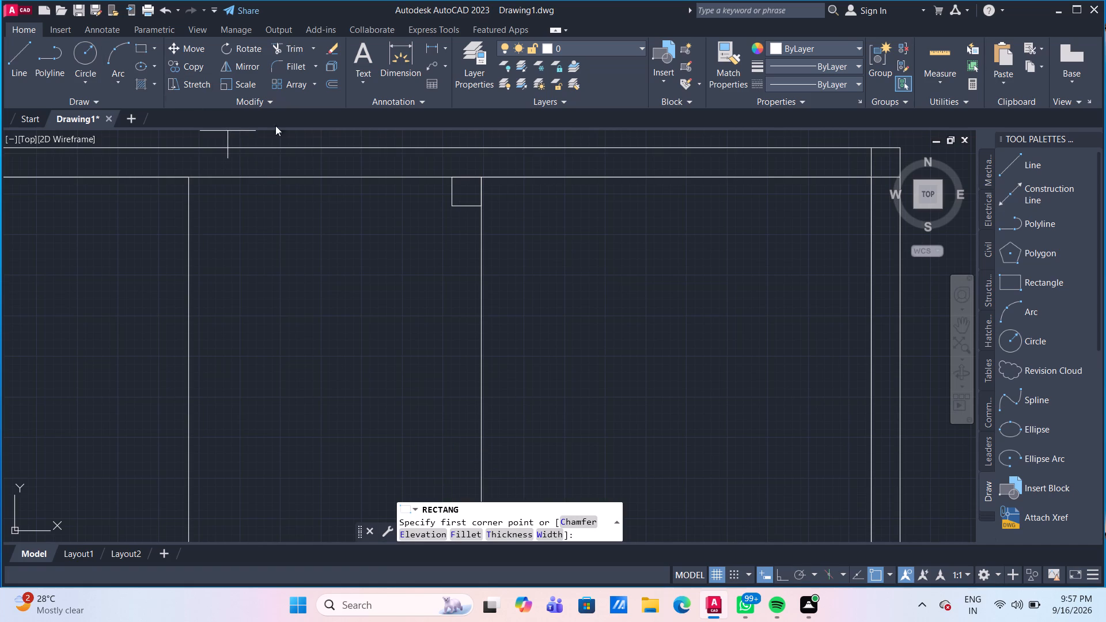
left_click_drag(451, 208, 446, 210)
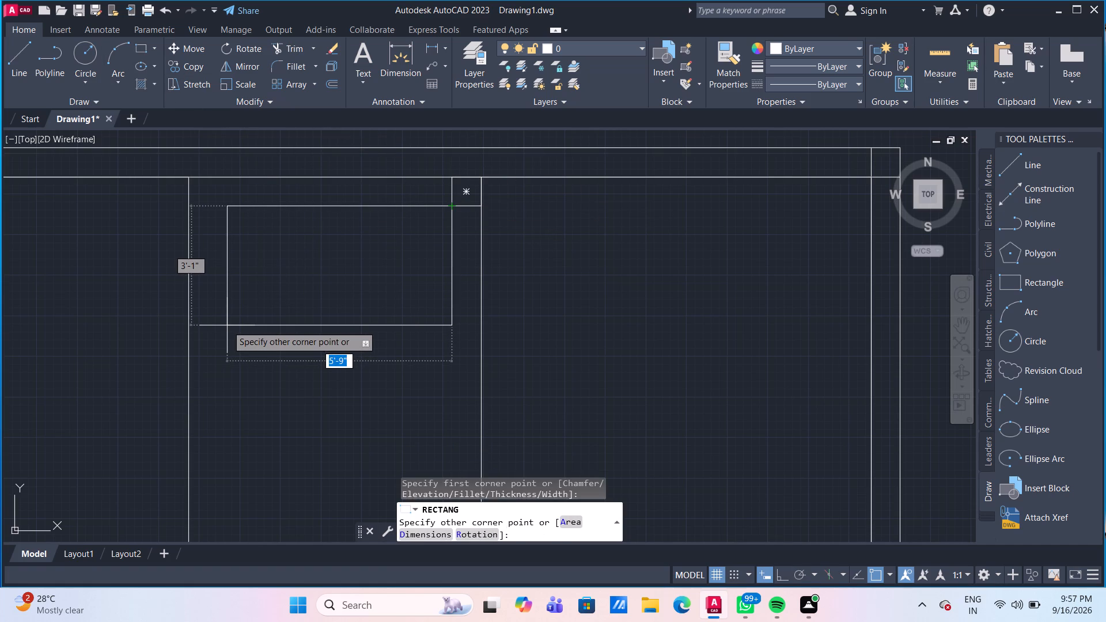
key("6")
key("apostrophe")
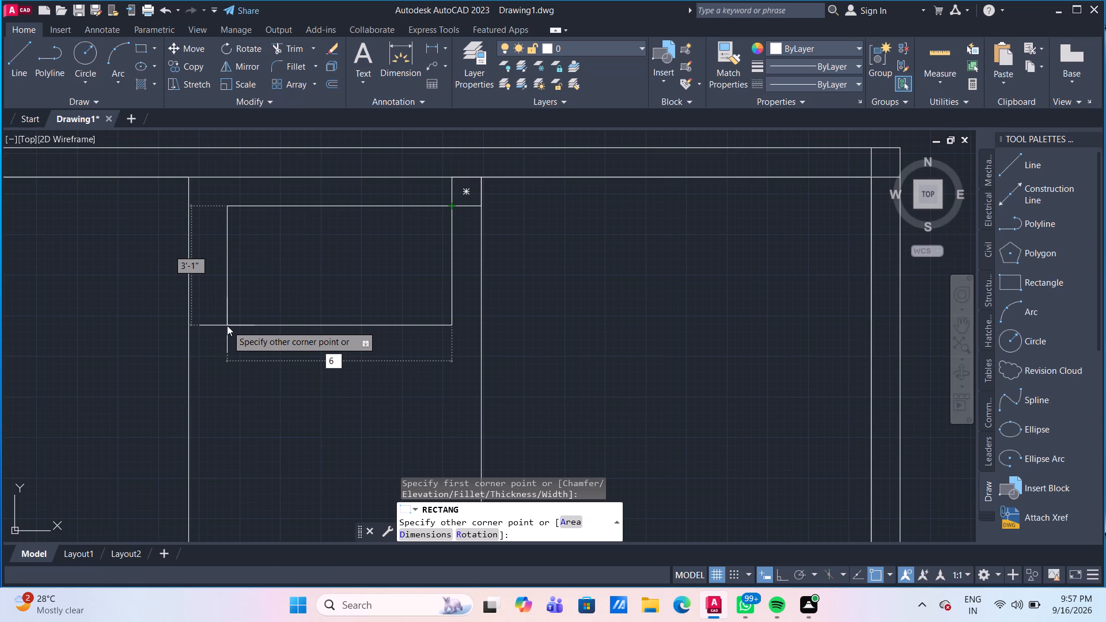
key("Tab")
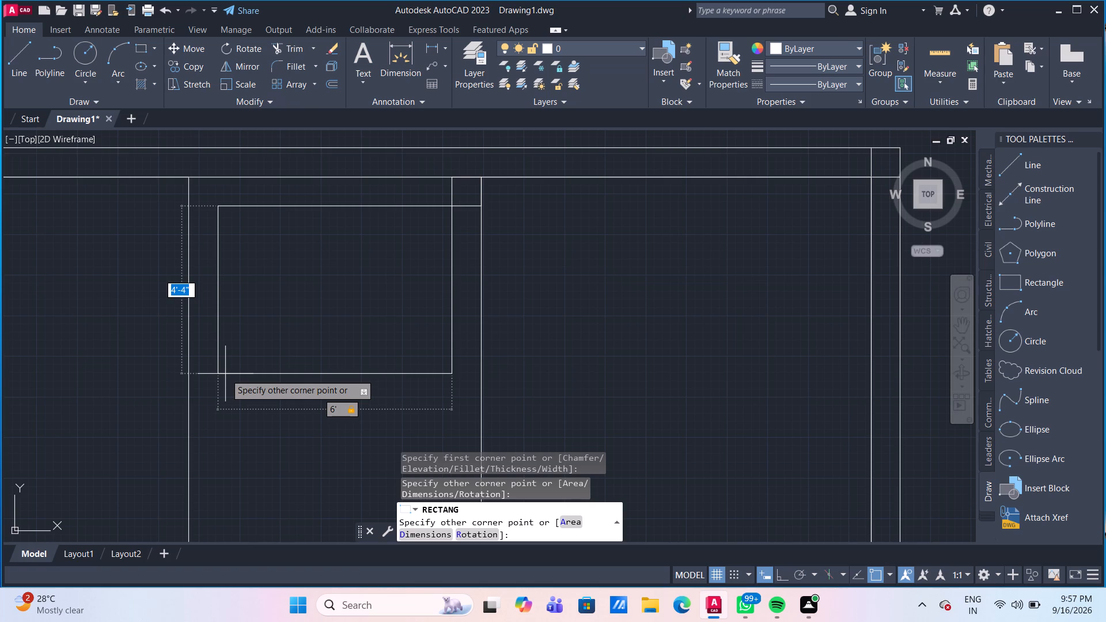
key("6")
key("BackSpace")
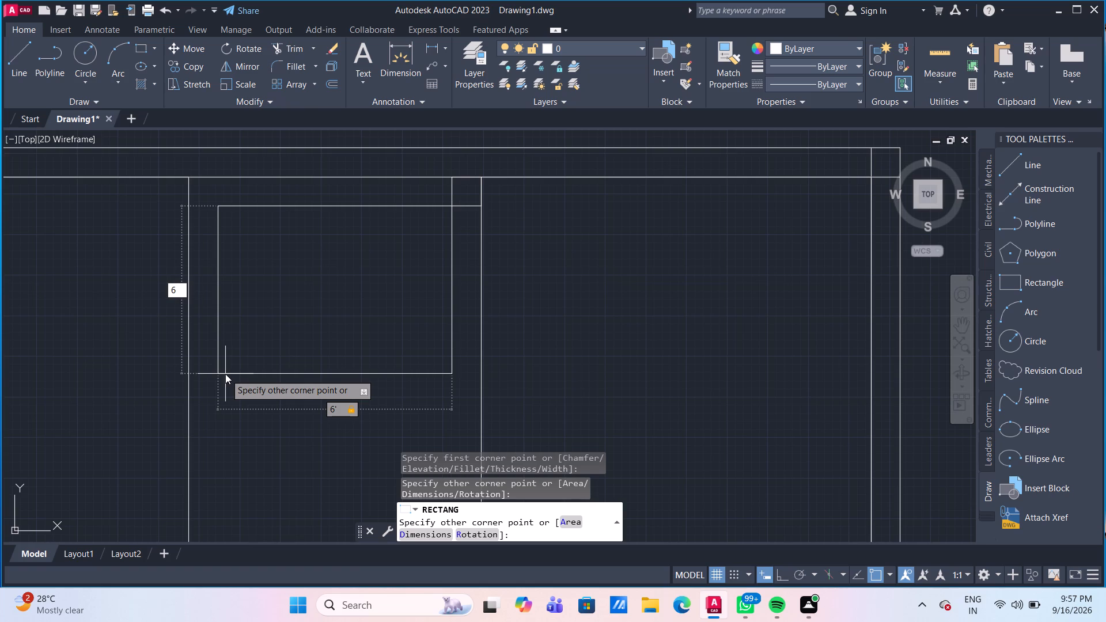
type("5'")
key("Return")
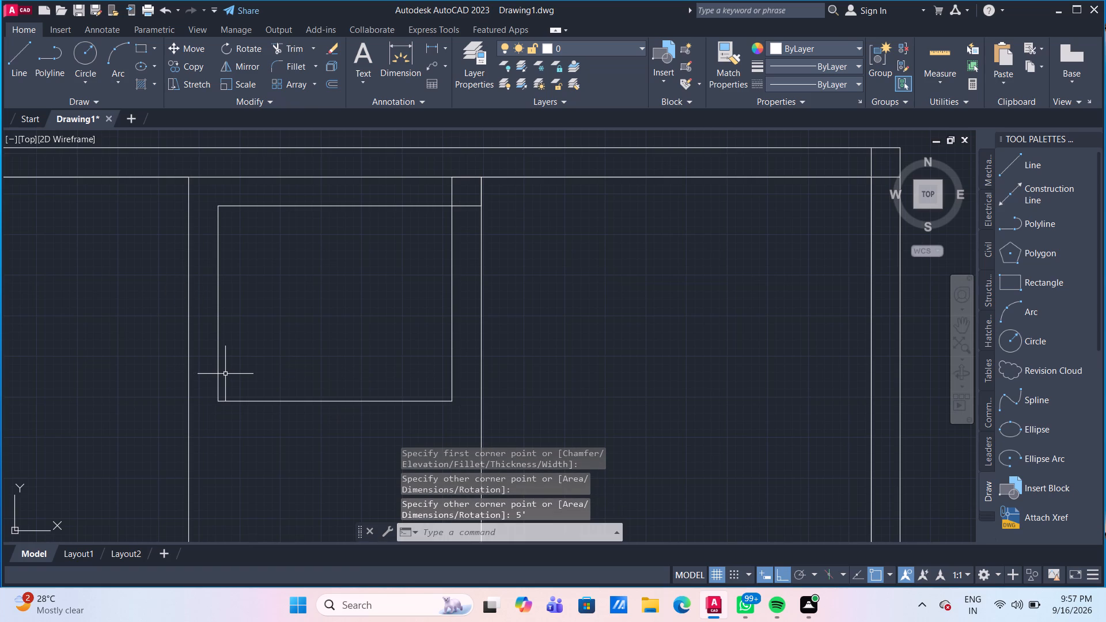
scroll(312, 343, "down", 2)
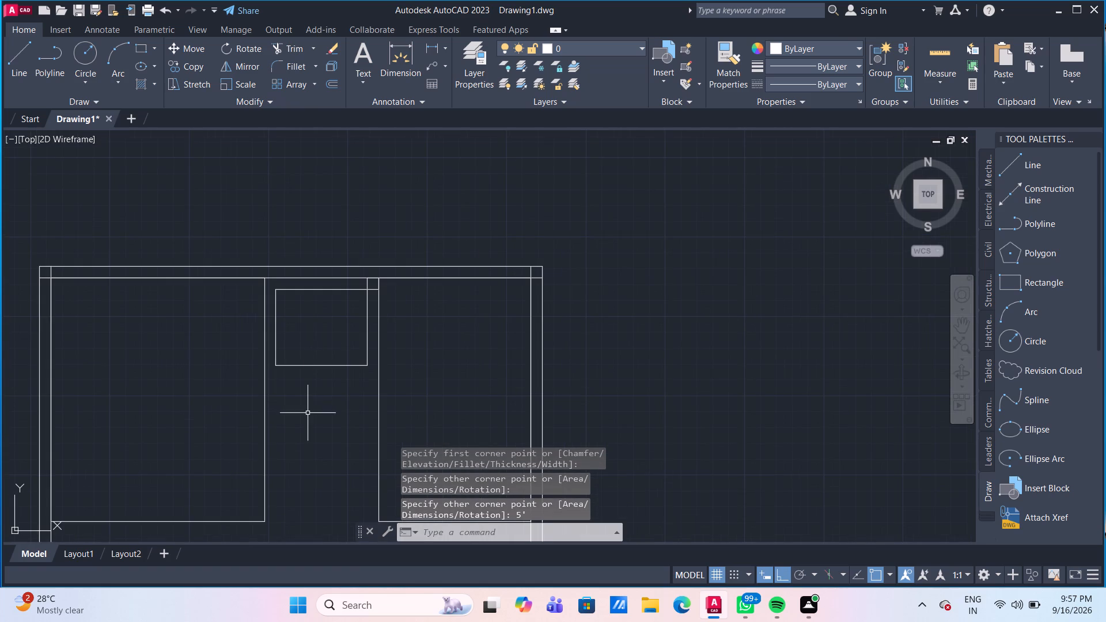
Draw lines from the 6' by 5' rectangle's lower-right corner 10'-3" down, and about 6'-9" left to the 14' by 16' room's lower-right corner.
middle_click_drag(308, 413, 274, 323)
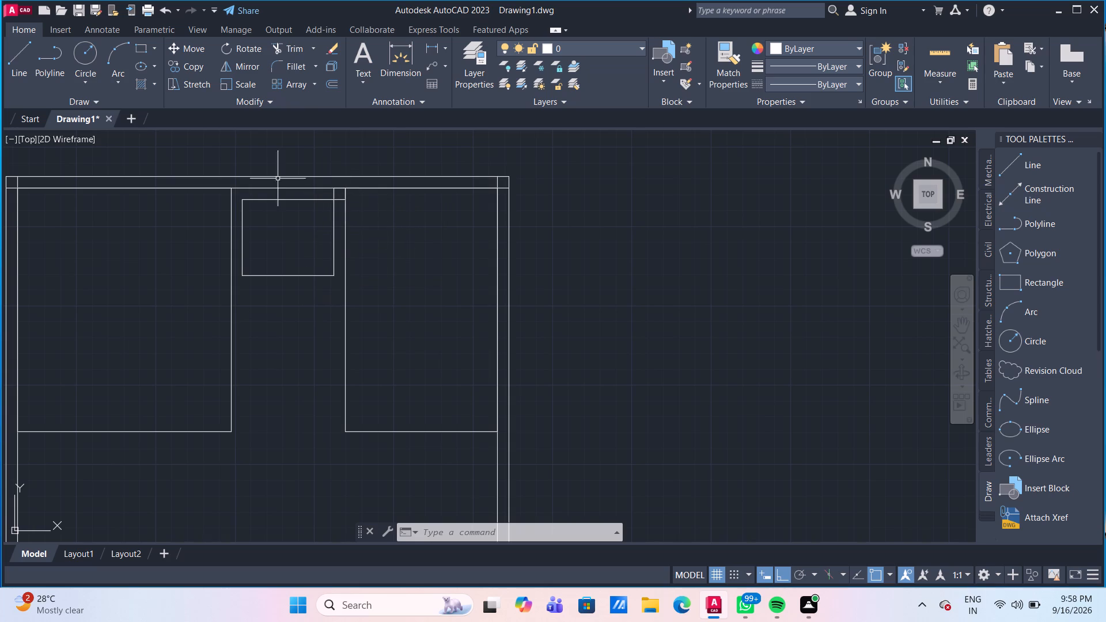
left_click(27, 51)
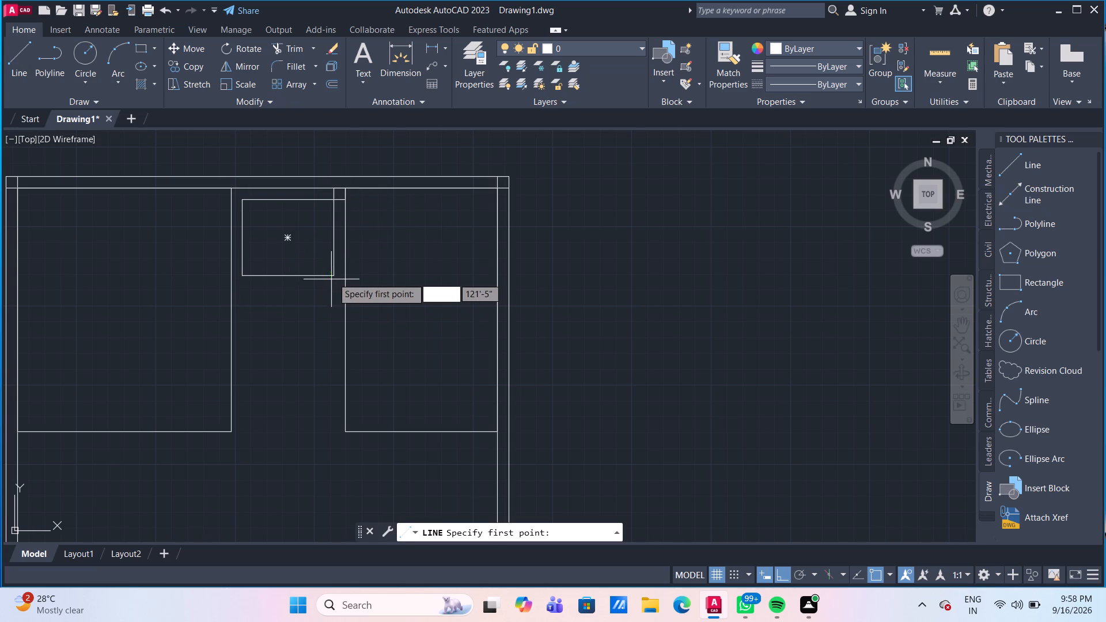
left_click(332, 278)
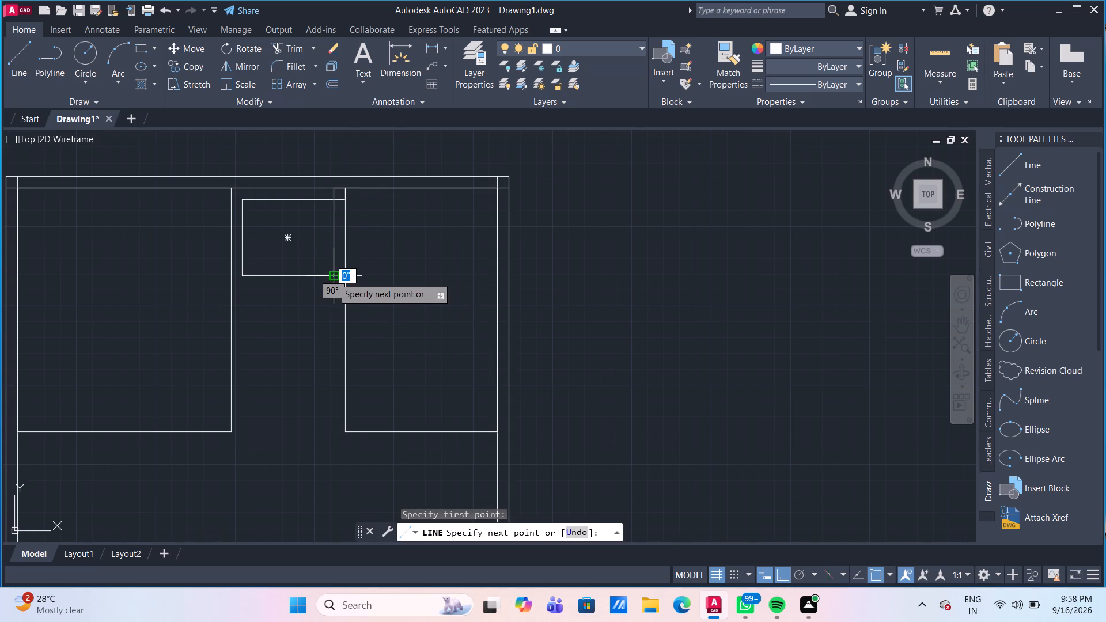
left_click(334, 430)
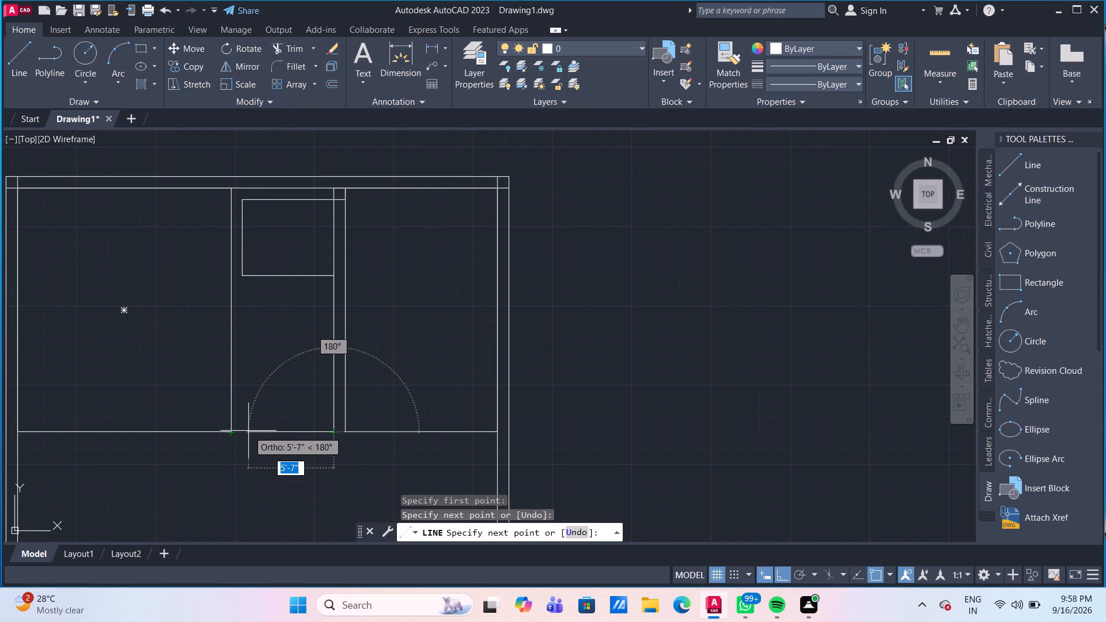
left_click(234, 431)
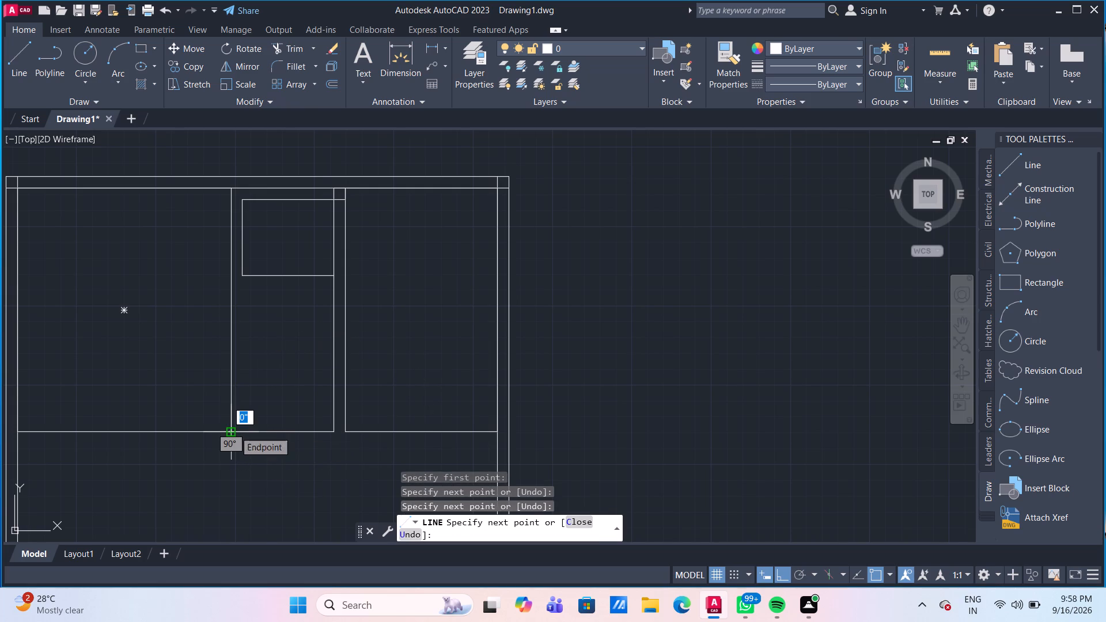
key("Return")
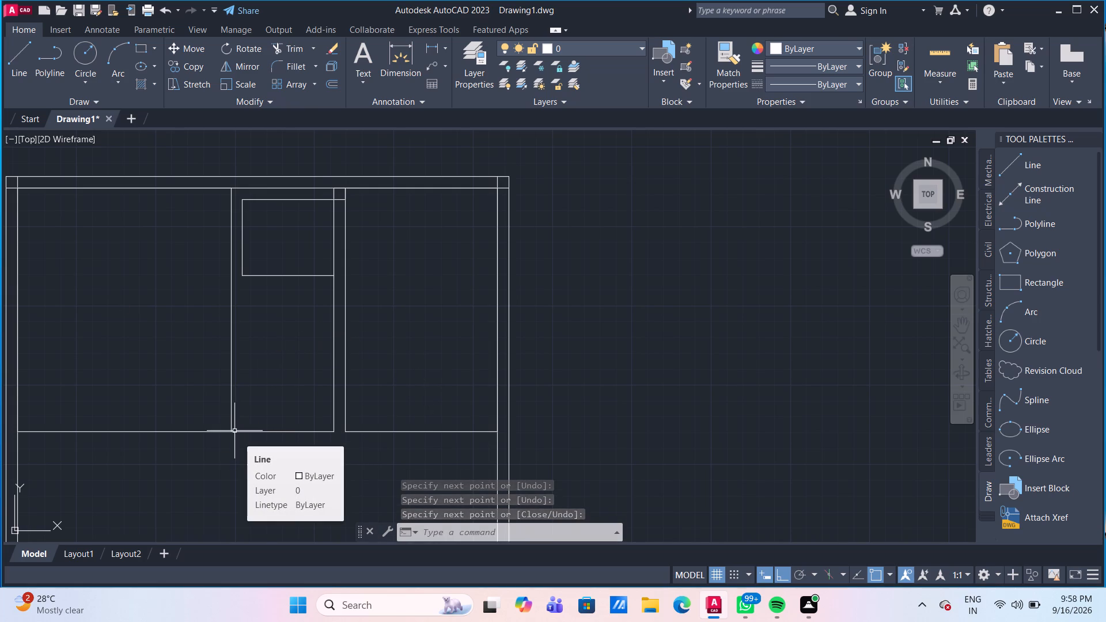
Copy the 6' by 5' rectangle 10'-3" straight down so its lower-right corner sits on the new lines' corner.
left_click(269, 276)
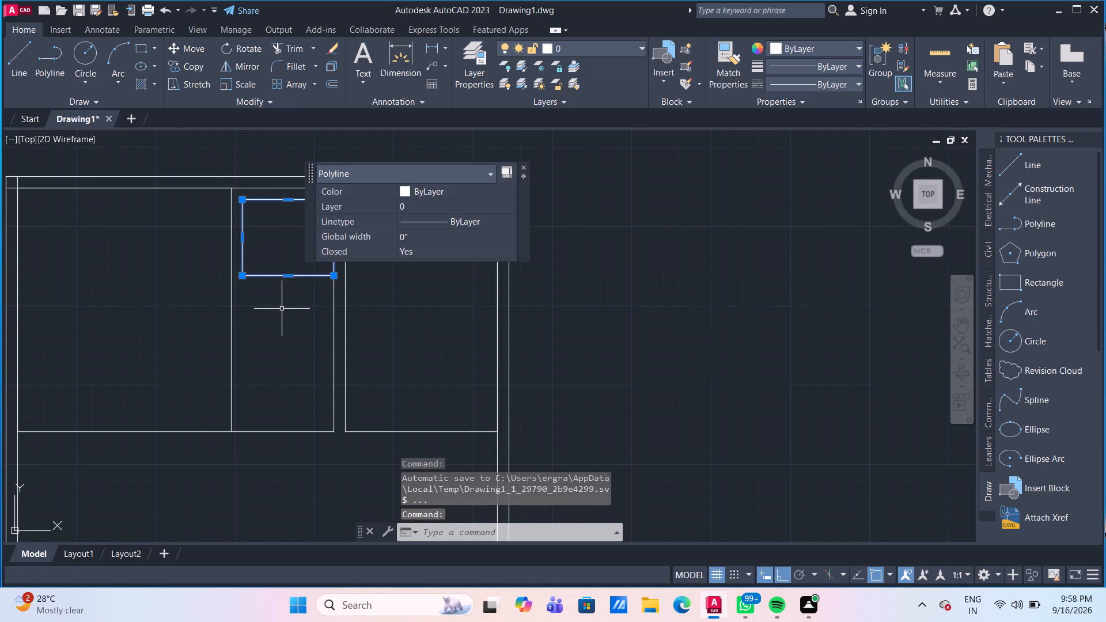
type("CO")
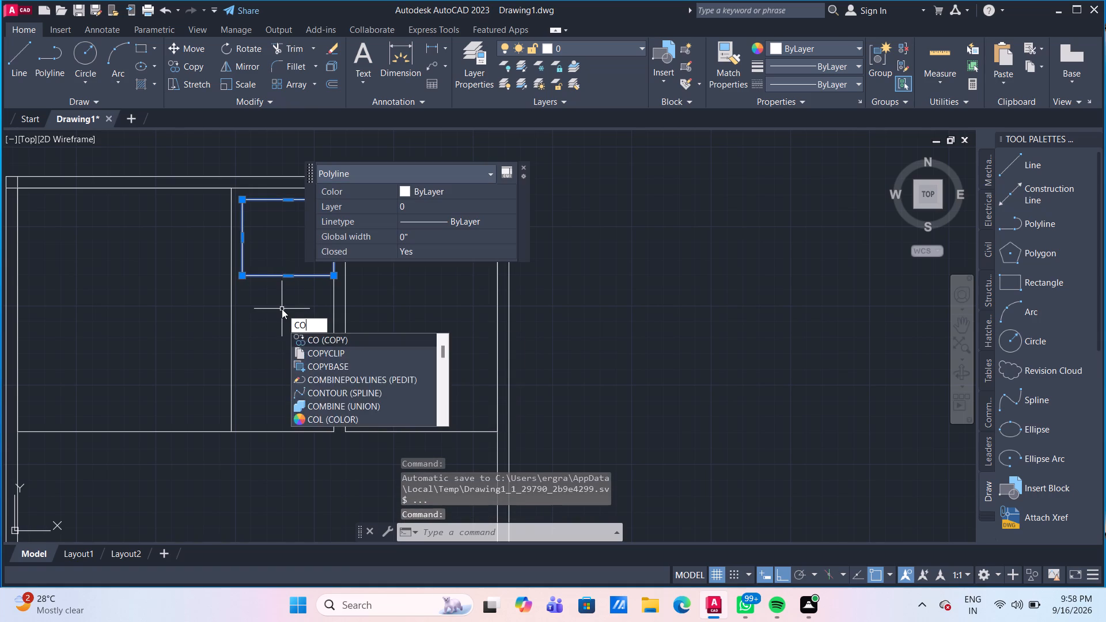
key("Return")
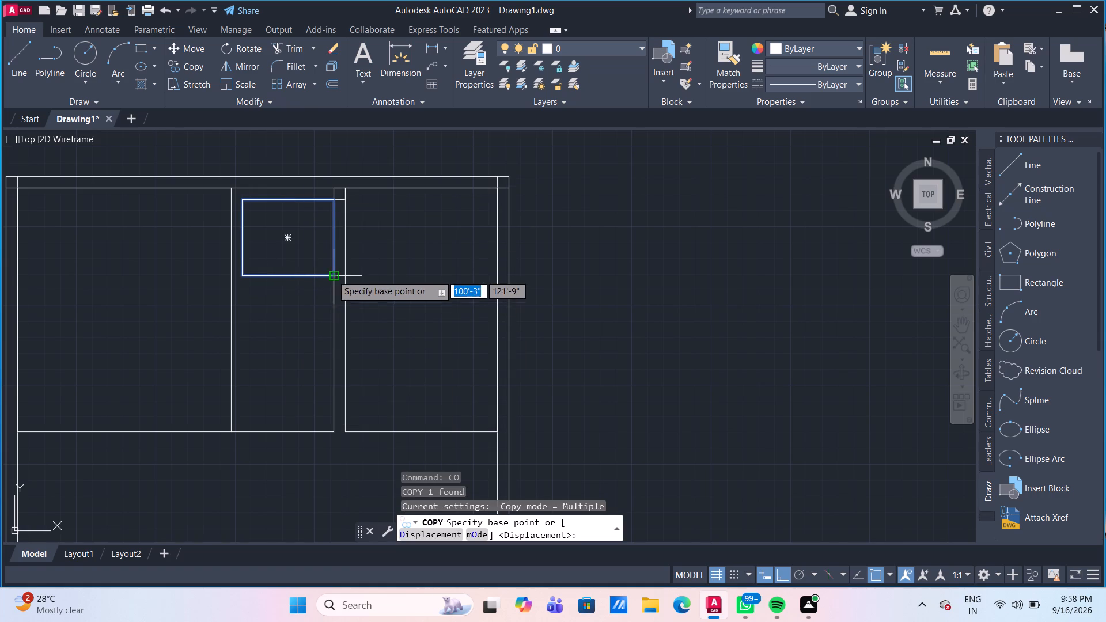
left_click_drag(332, 275, 331, 280)
left_click(333, 430)
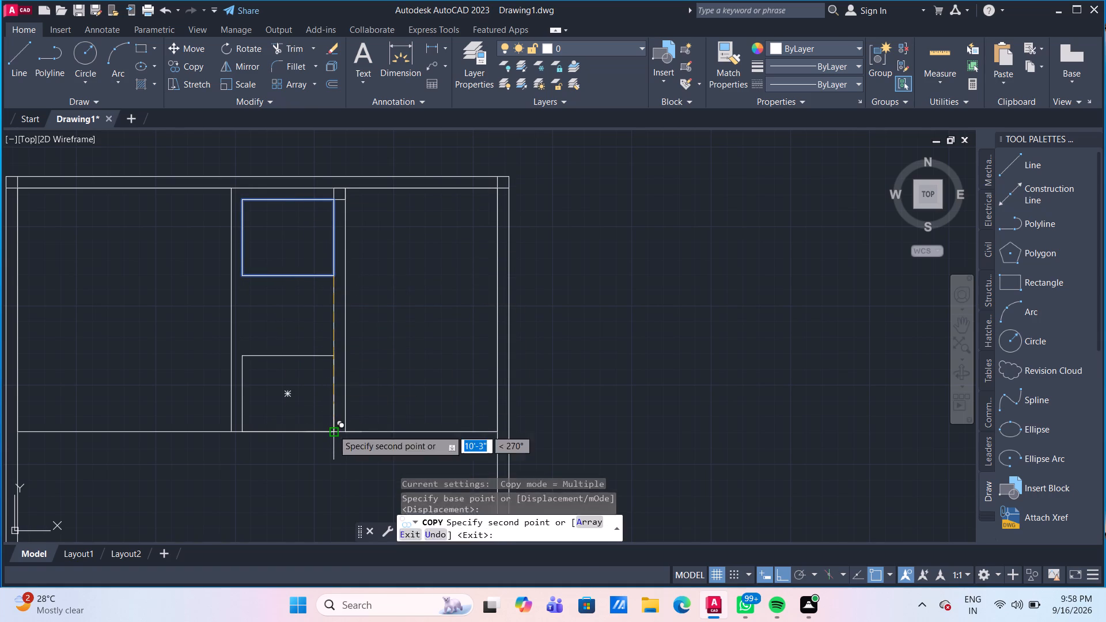
key("Return")
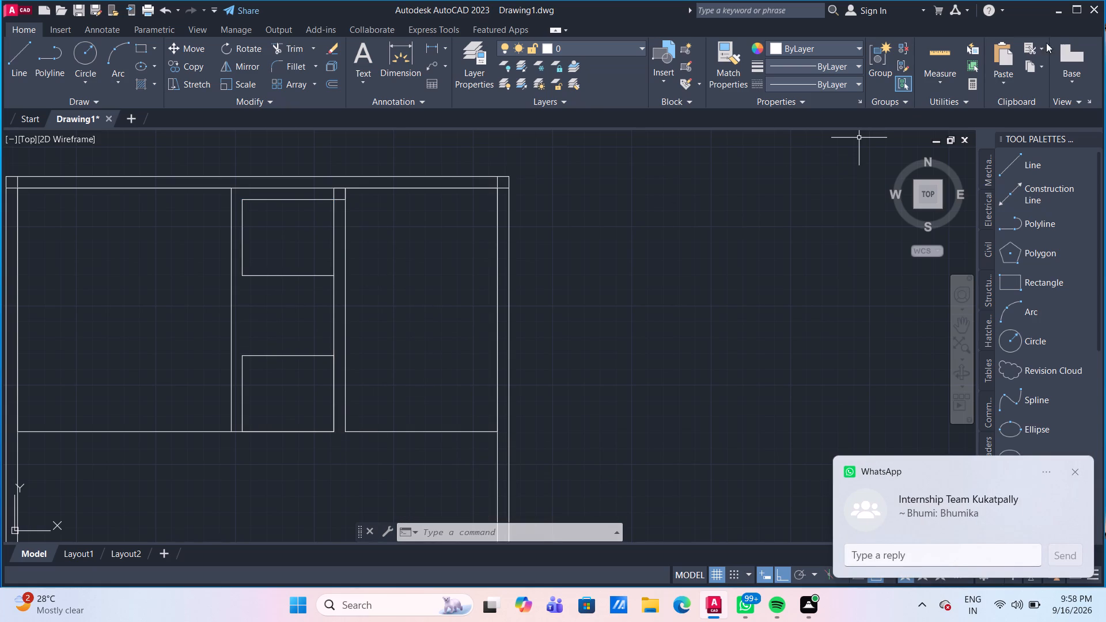
Measure the space between the two 6' by 5' rectangles.
left_click(939, 51)
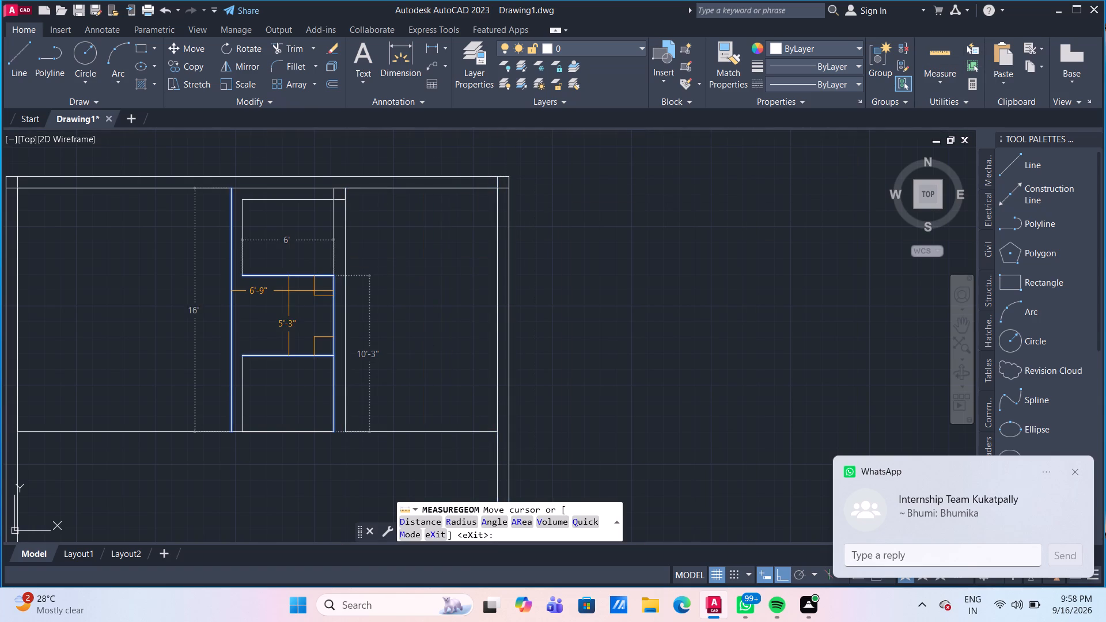
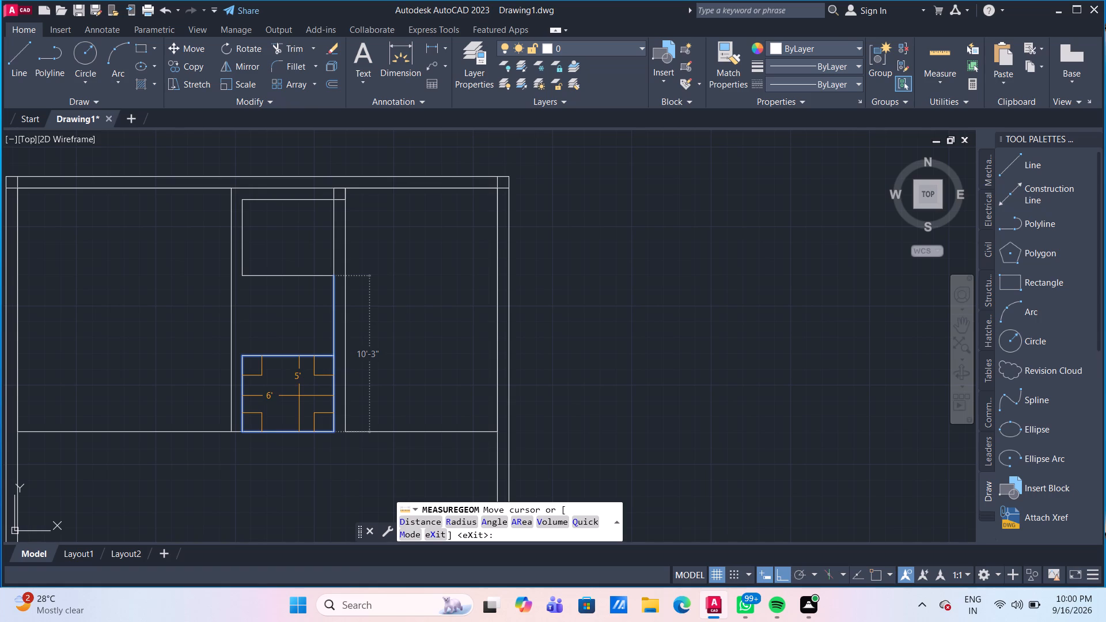
Move the 9" square straight up 9" into the top outer wall.
key("Escape")
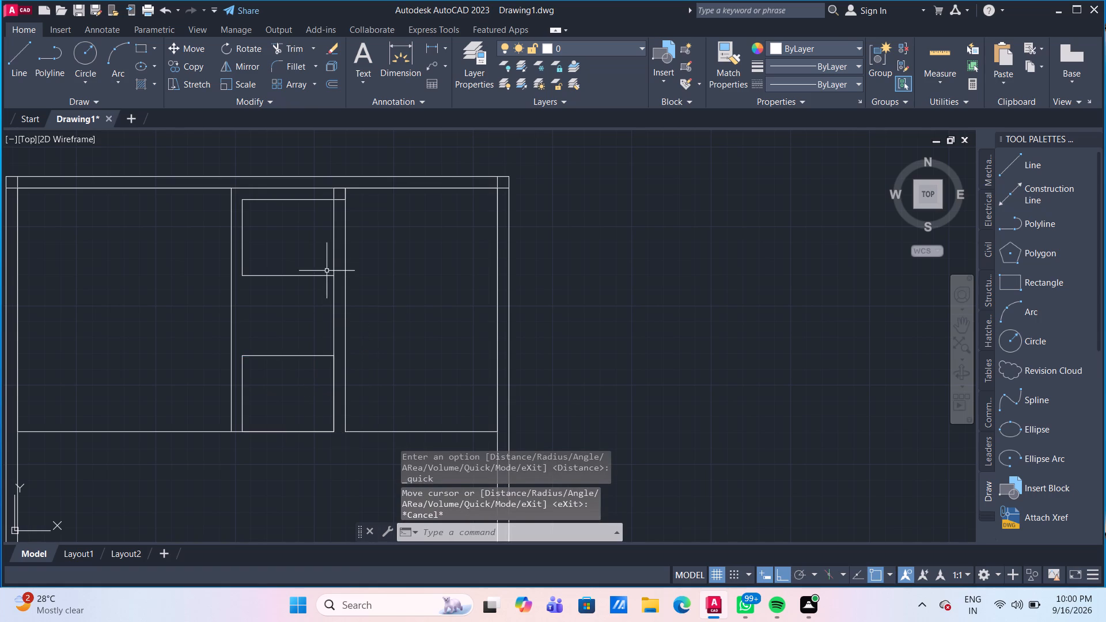
scroll(351, 185, "up", 1)
left_click(322, 201)
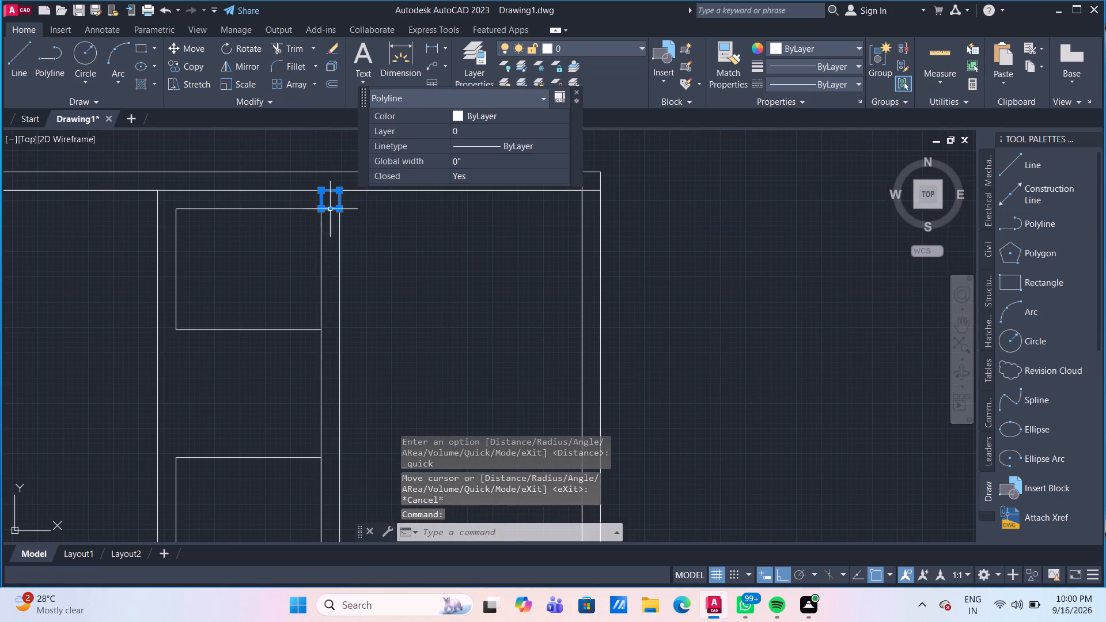
key("m")
key("Return")
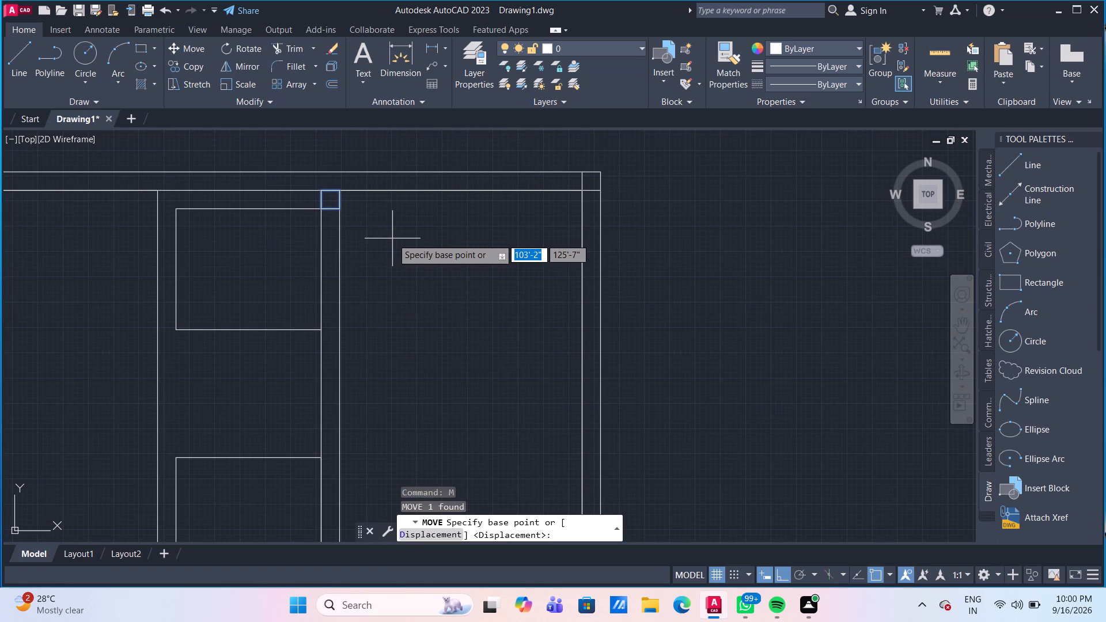
left_click(341, 212)
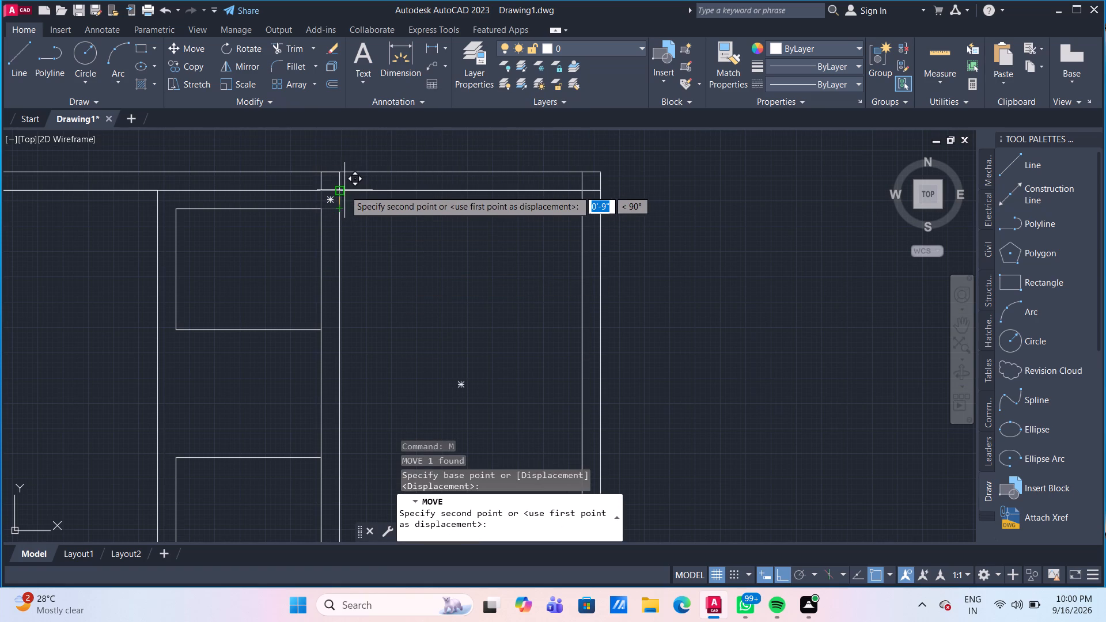
left_click(342, 194)
key("Escape")
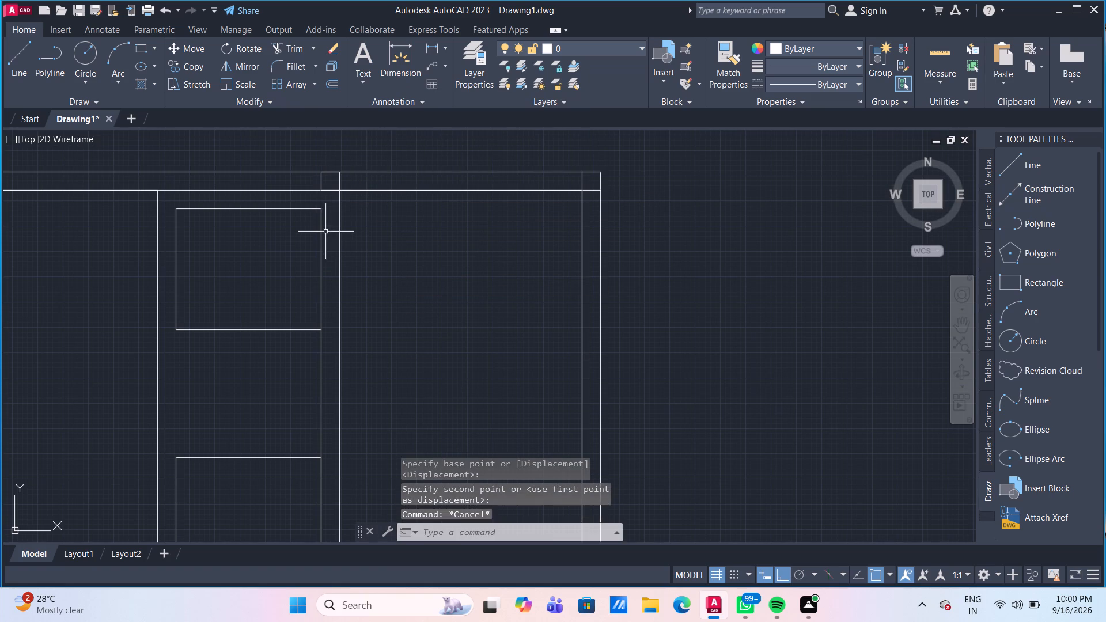
Move the upper 6' by 5' rectangle straight up so its upper-right corner meets the 9" square's lower-left corner on the outer wall's inner line.
left_click(322, 234)
key("m")
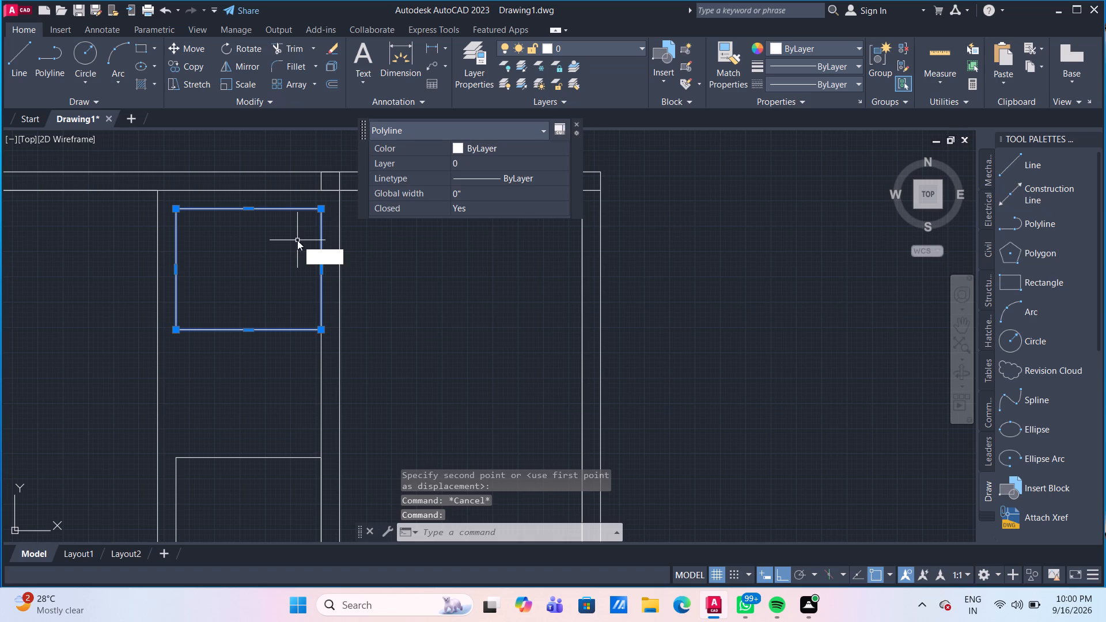
key("Return")
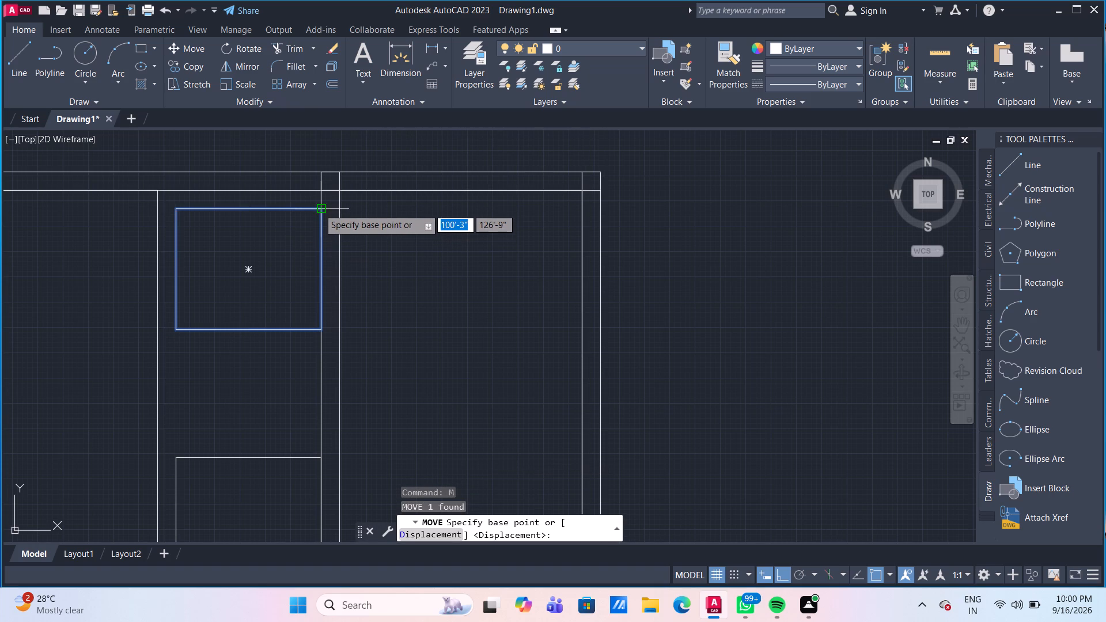
left_click(319, 208)
left_click(319, 189)
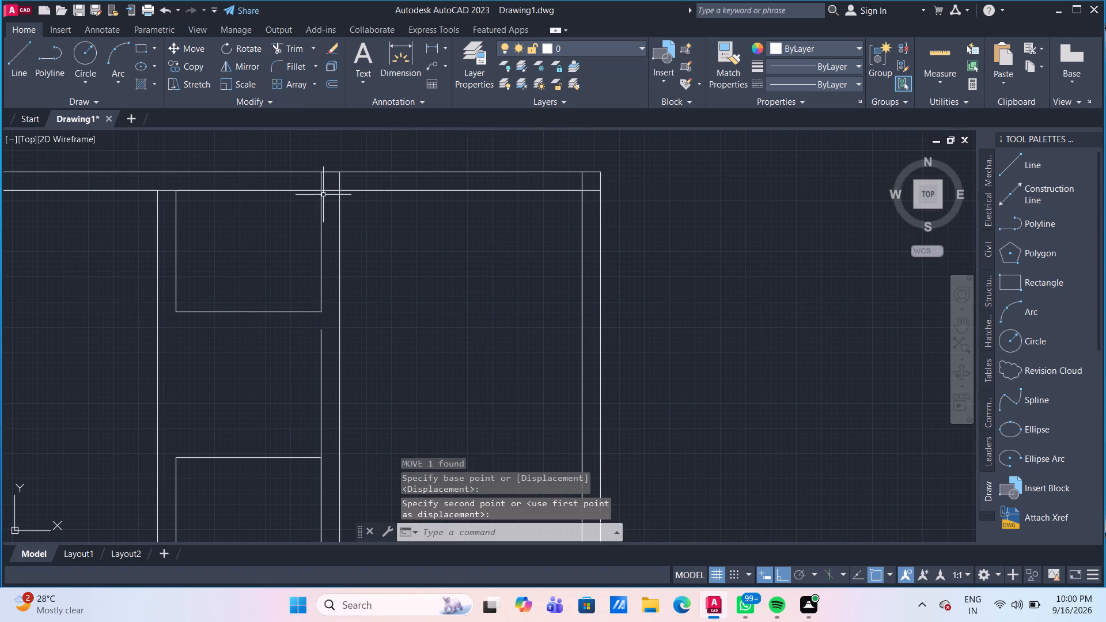
Measure the dimensions around the two 6' by 5' rectangles and the adjoining room on the plan's right side.
middle_click_drag(369, 326, 361, 251)
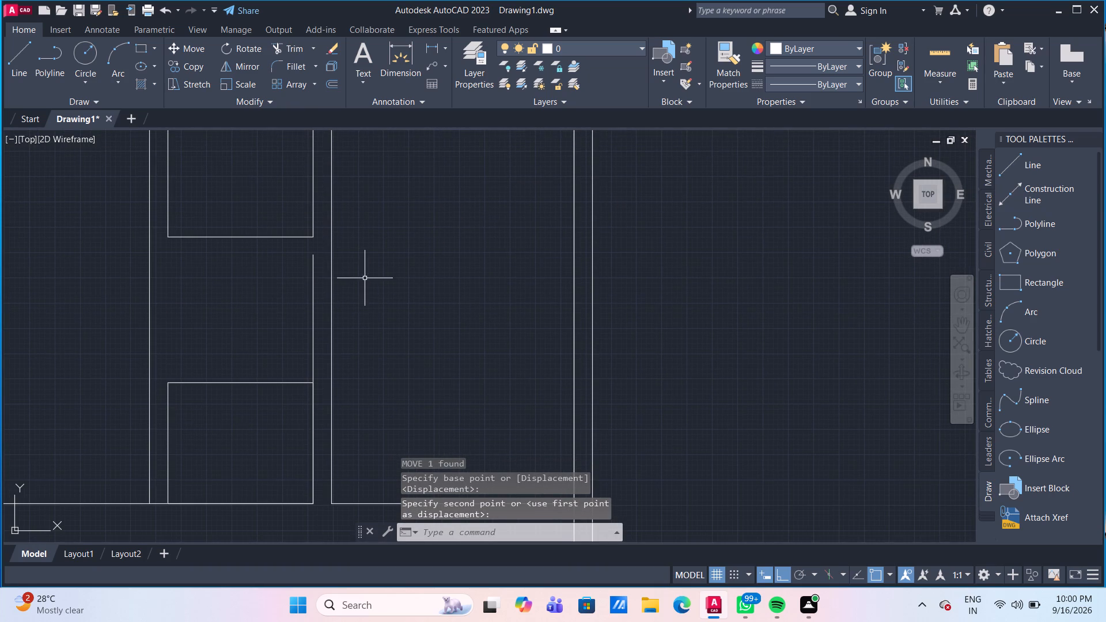
left_click(937, 47)
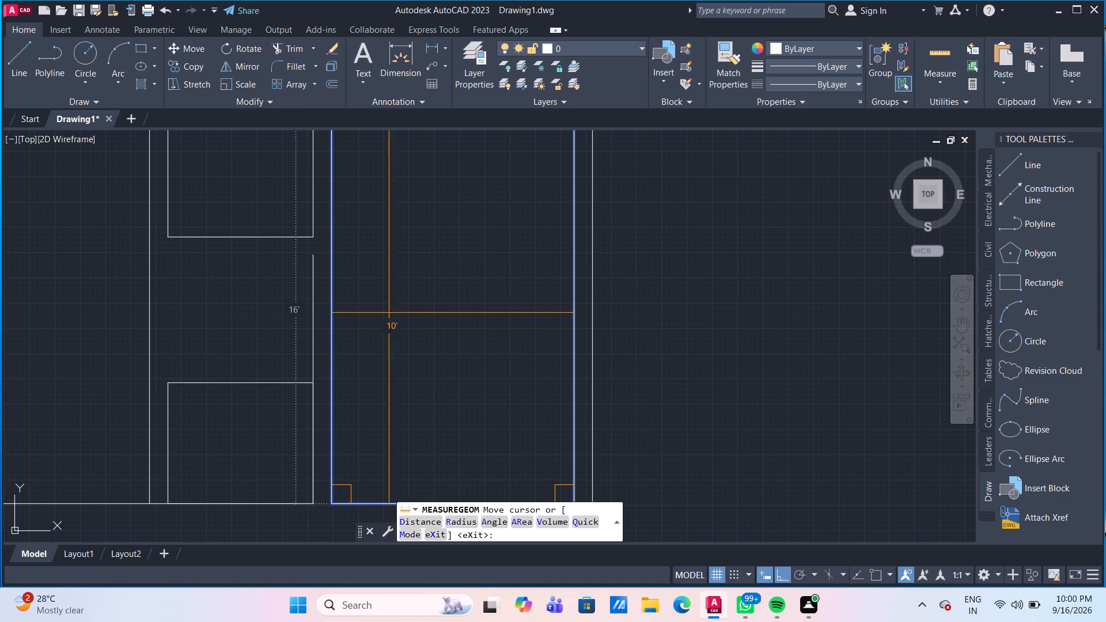
key("Escape")
Delete the 10'-3" vertical line and the short horizontal line used to locate the lower 6' by 5' rectangle.
scroll(388, 318, "down", 2)
middle_click_drag(380, 346, 376, 312)
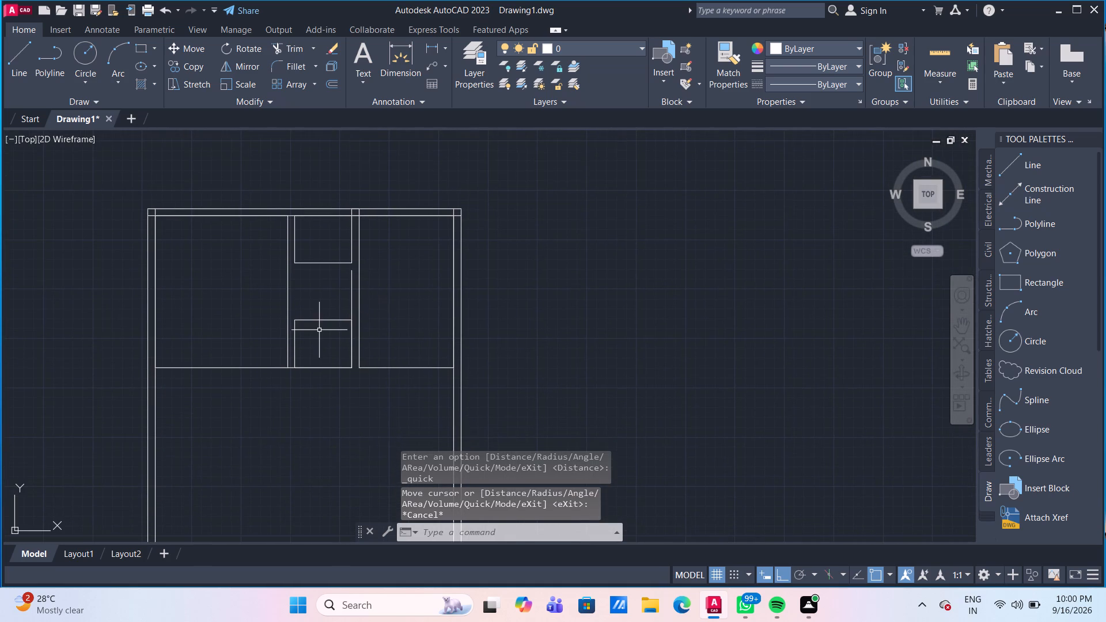
scroll(324, 326, "up", 1)
left_click(367, 281)
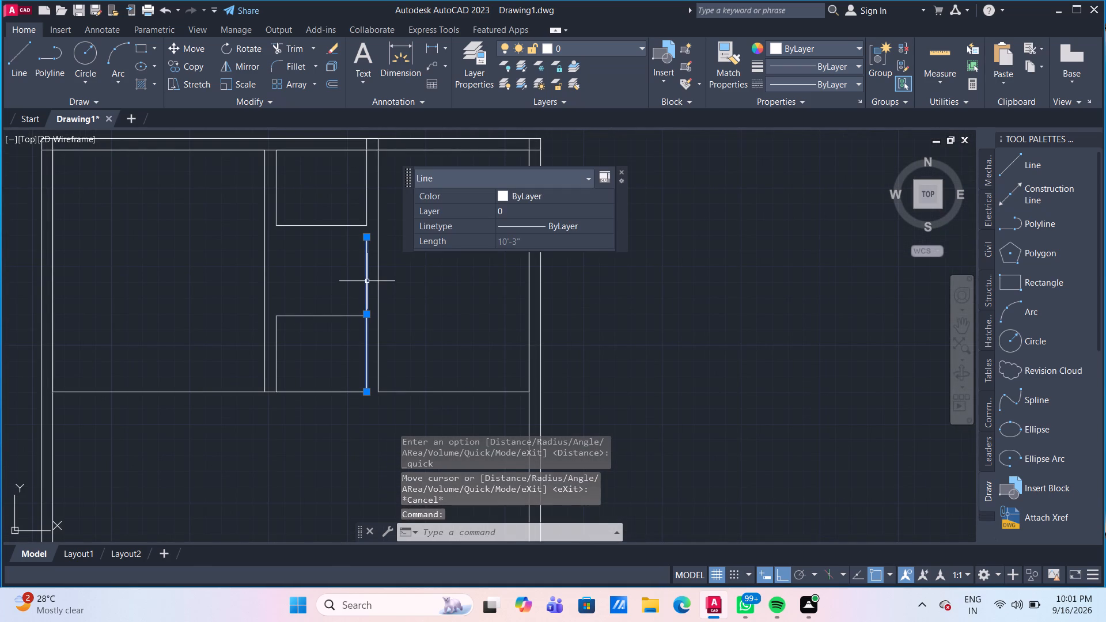
key("Delete")
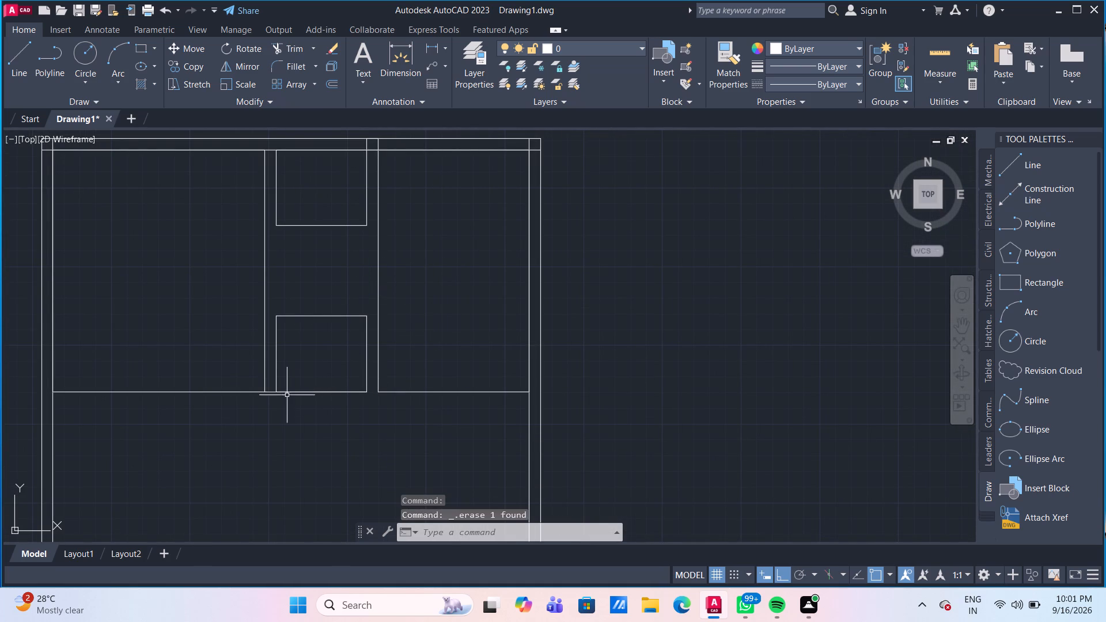
left_click(272, 392)
key("Delete")
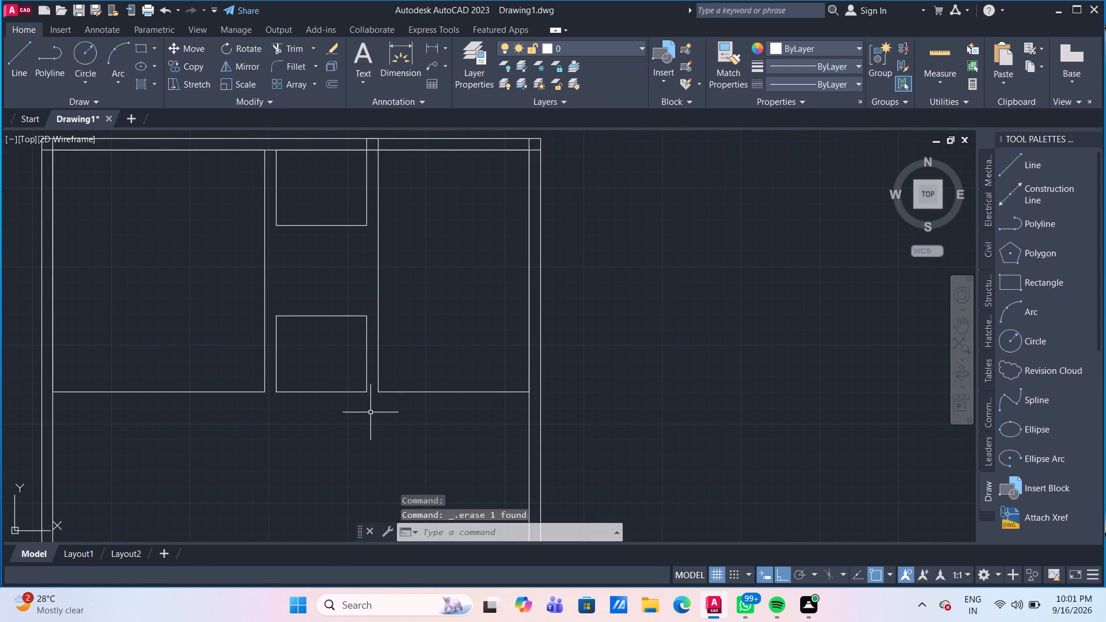
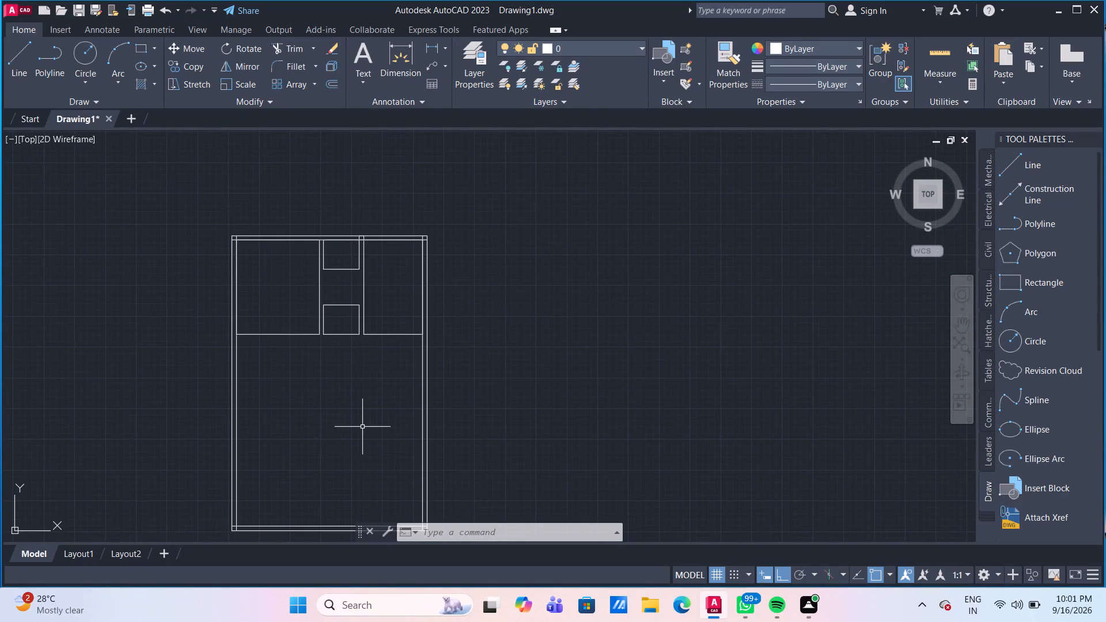
Draw a 20'9" wide by 22' high rectangle up from the lower-left inner corner of the outer walls.
middle_click_drag(364, 427, 372, 337)
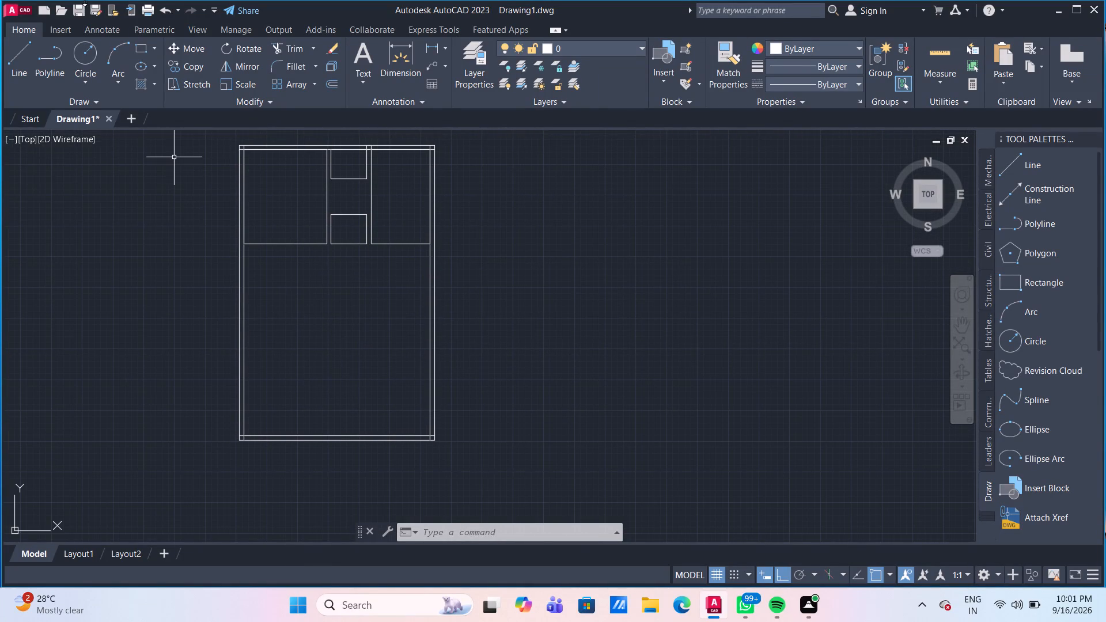
left_click(140, 50)
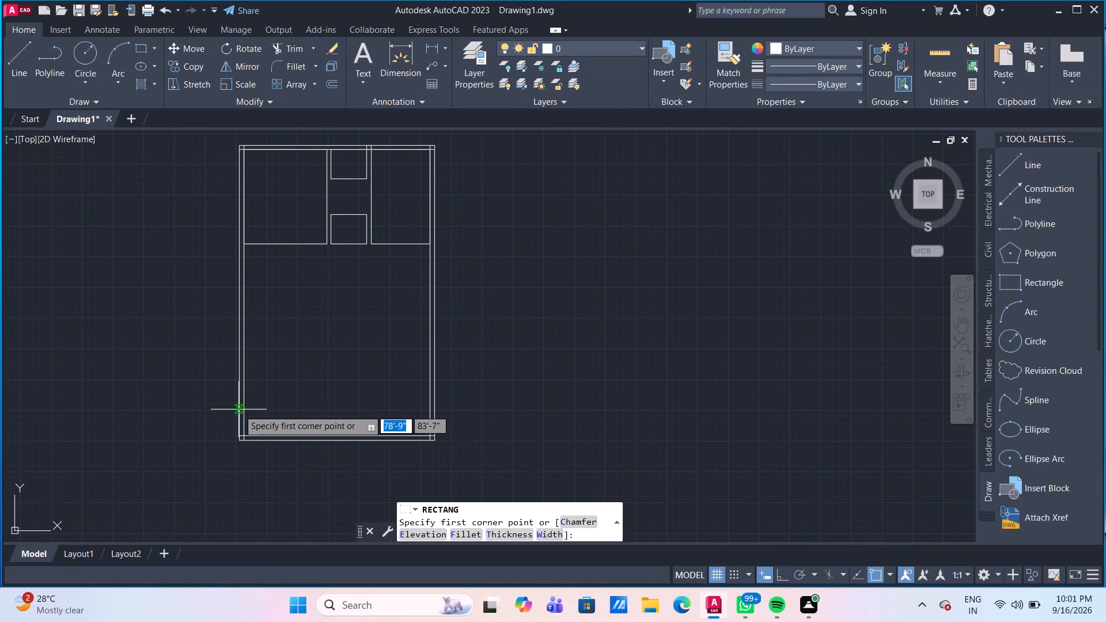
scroll(240, 411, "up", 1)
left_click_drag(243, 447, 247, 442)
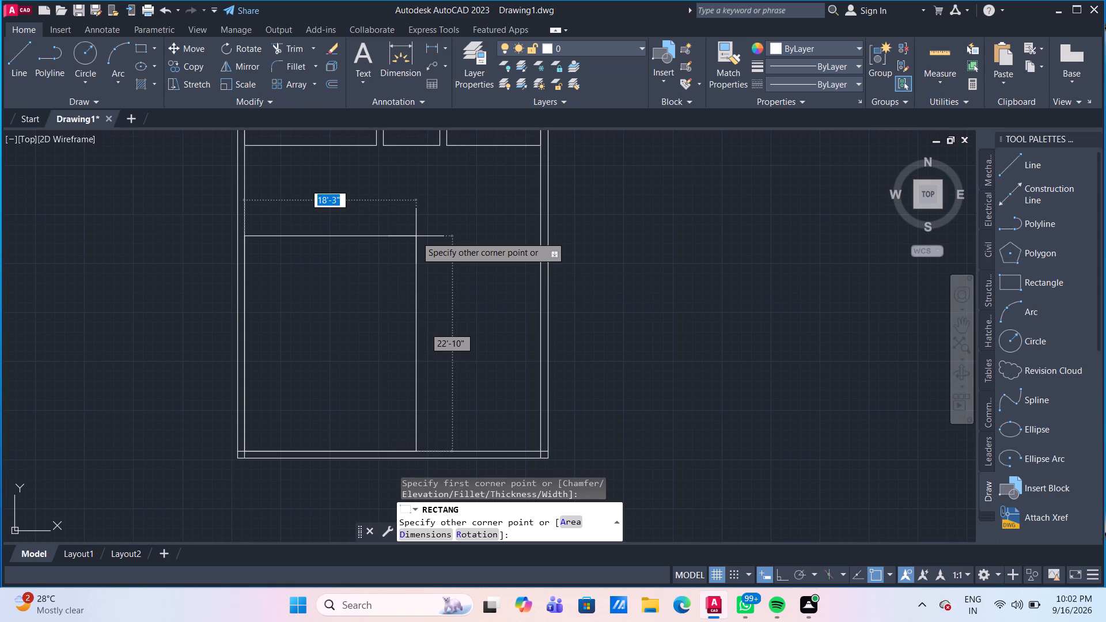
type("20'9")
key("shift+quotedbl")
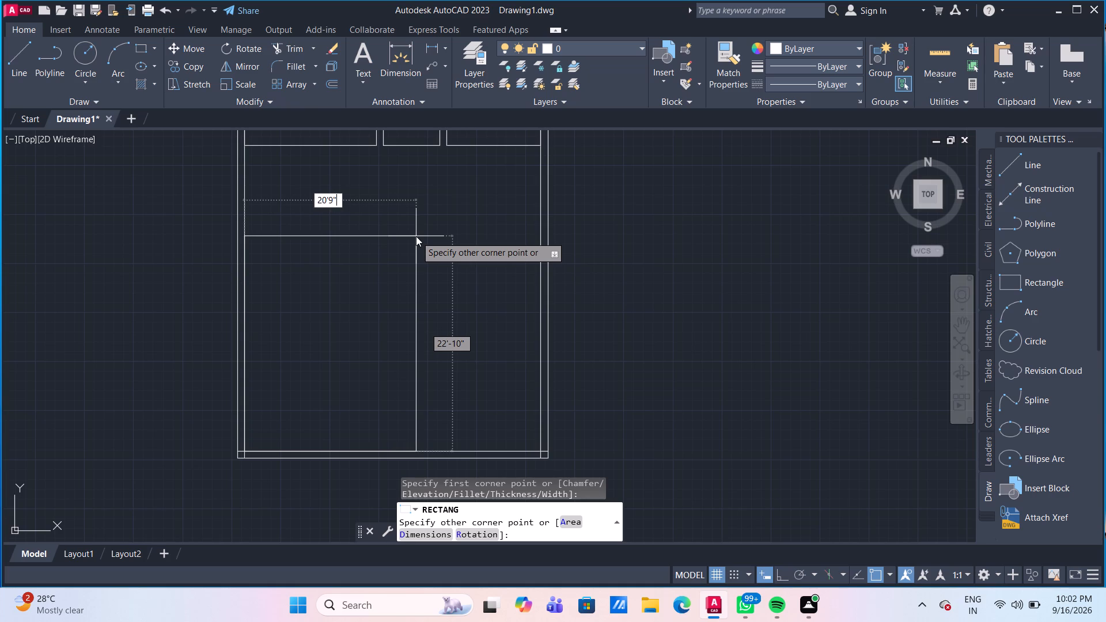
key("Tab")
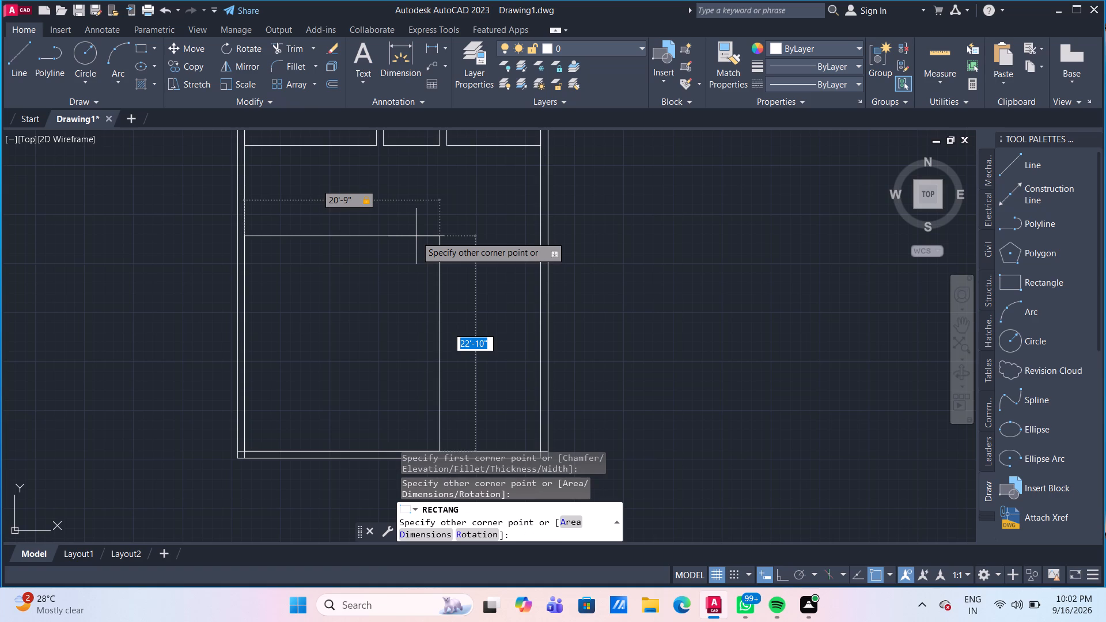
type("22'")
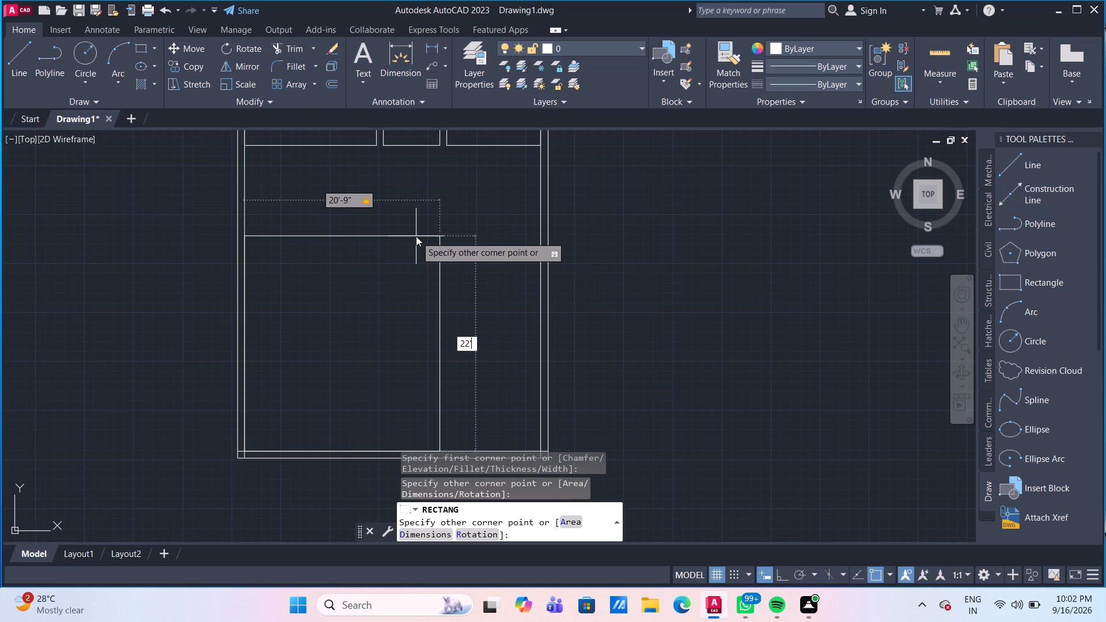
key("Return")
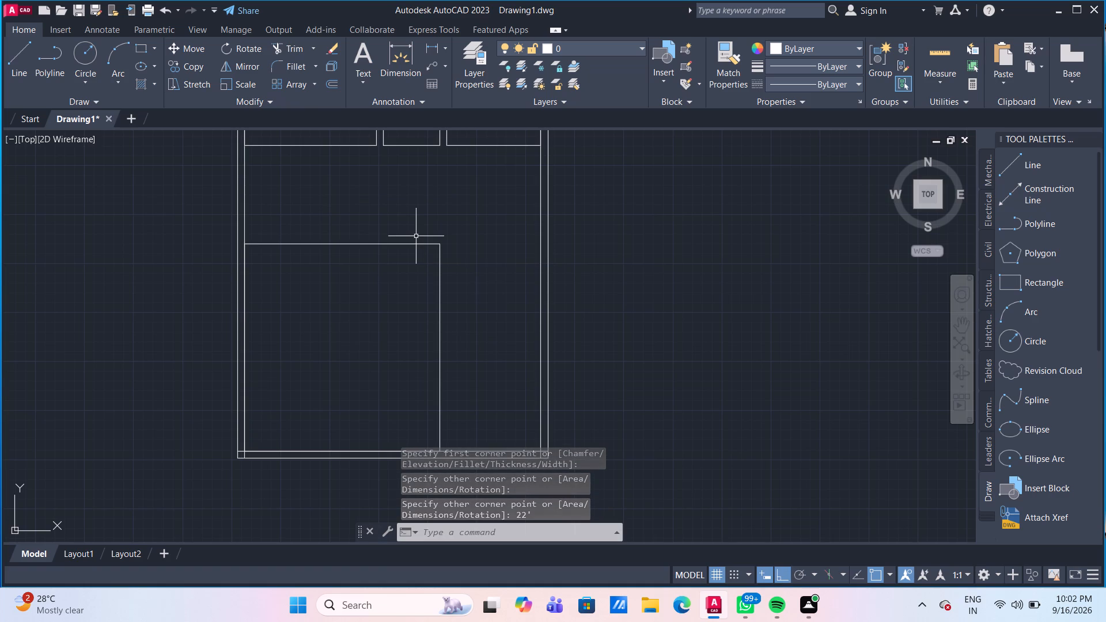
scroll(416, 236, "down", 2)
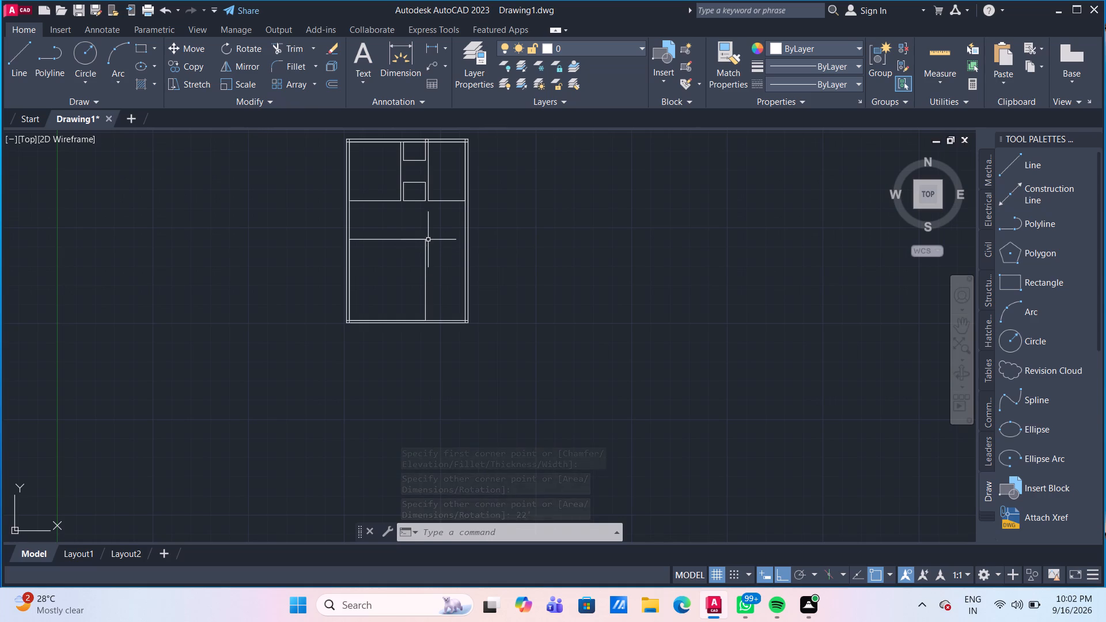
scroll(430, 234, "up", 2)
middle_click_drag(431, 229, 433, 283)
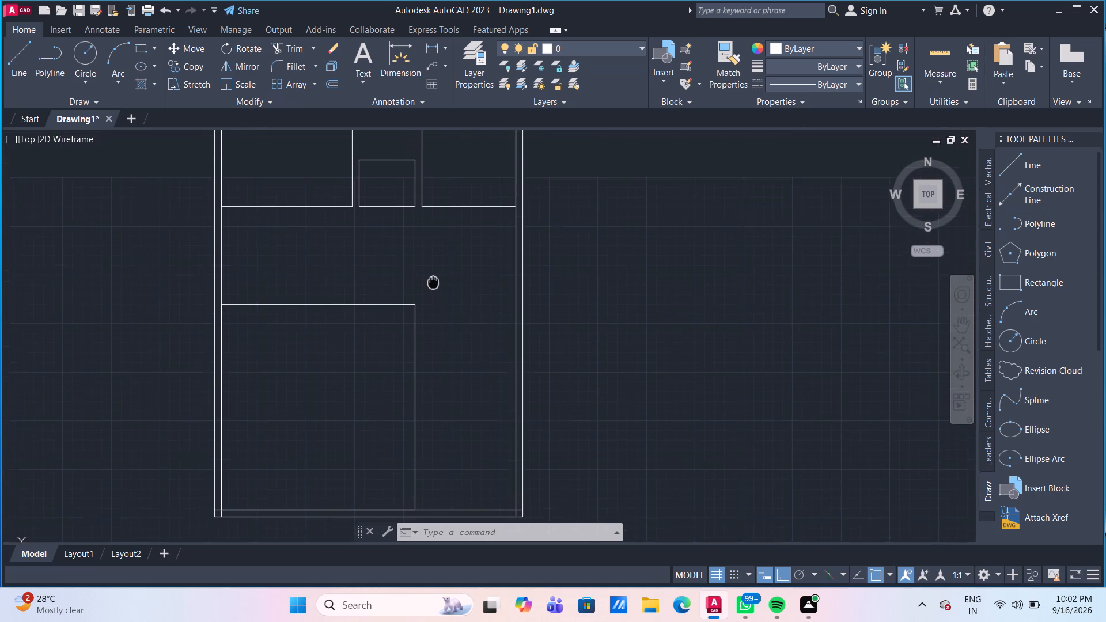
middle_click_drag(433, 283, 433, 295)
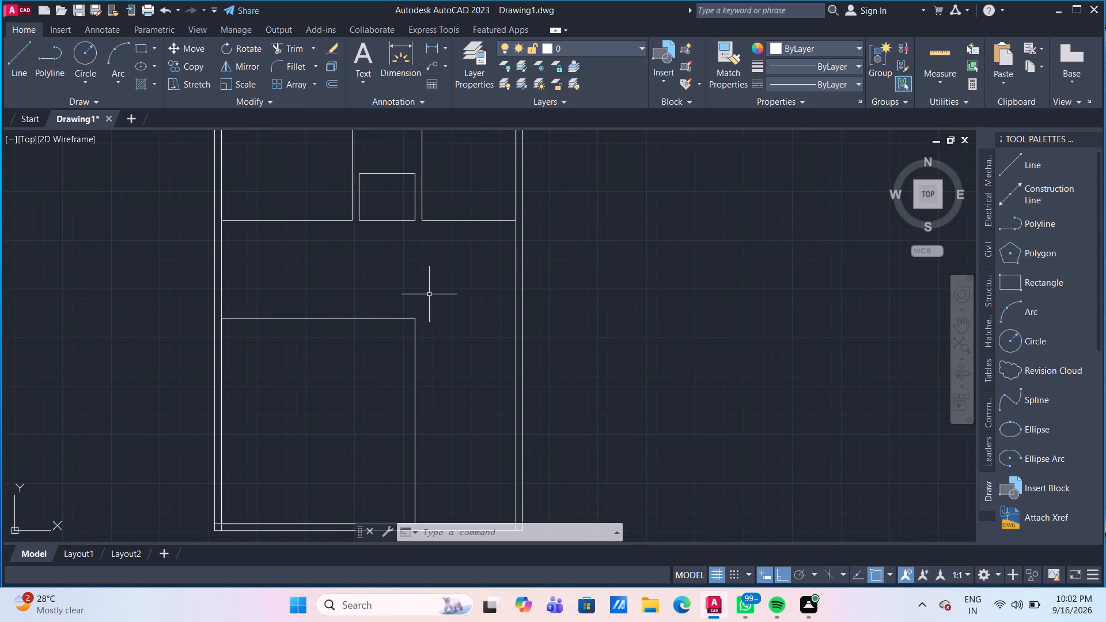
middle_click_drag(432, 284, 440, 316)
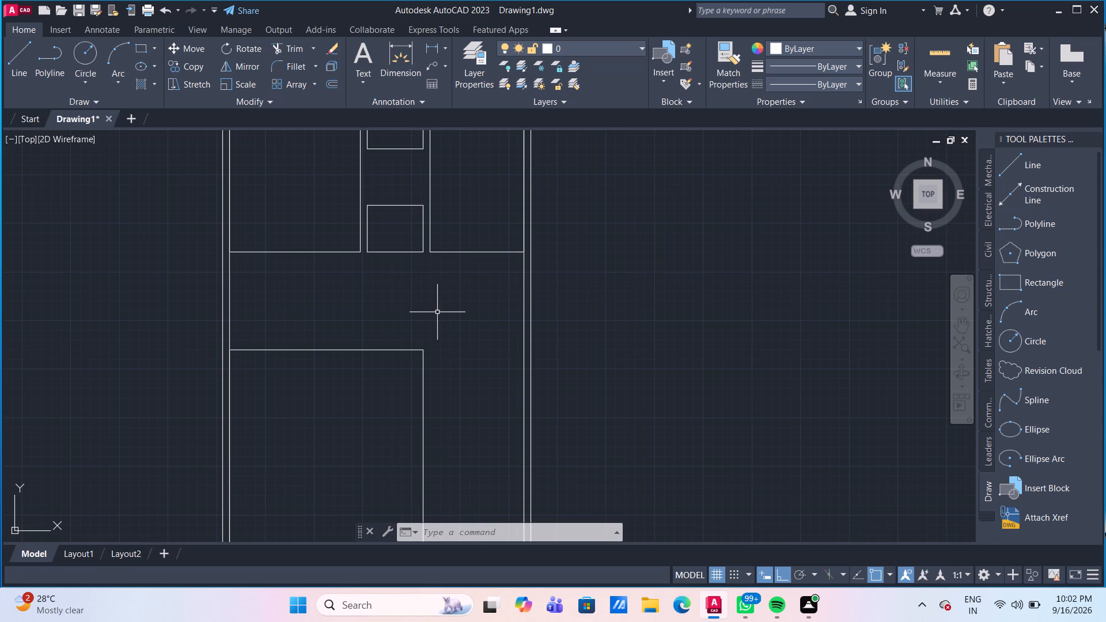
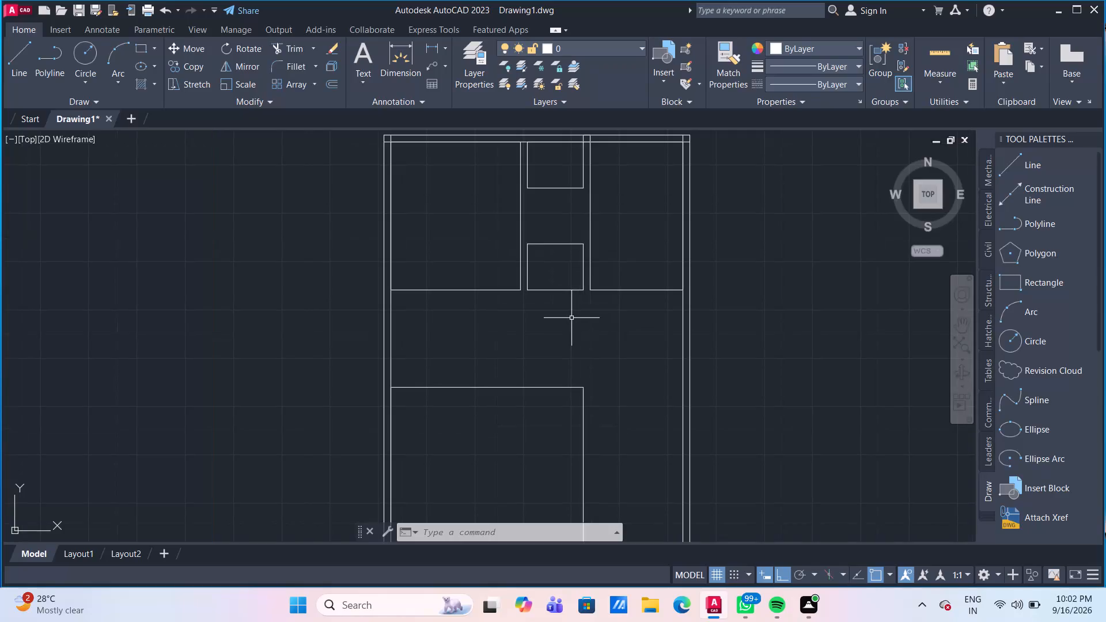
Move the small wall-thickness square from the top wall to directly below the upper-left room's lower-left corner.
scroll(586, 347, "up", 1)
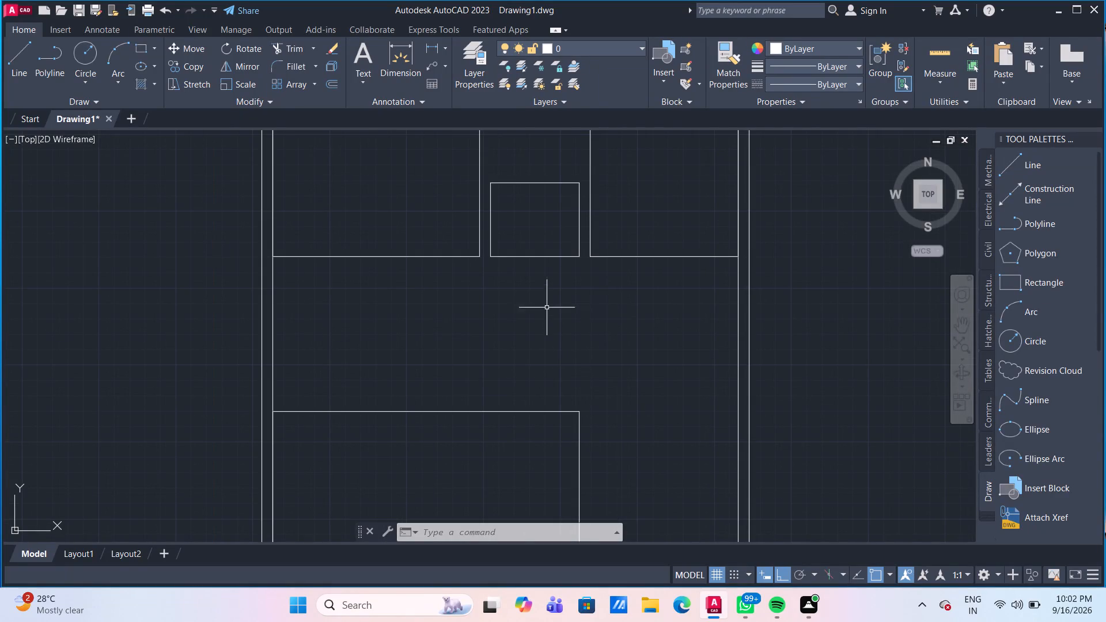
middle_click_drag(507, 189, 518, 336)
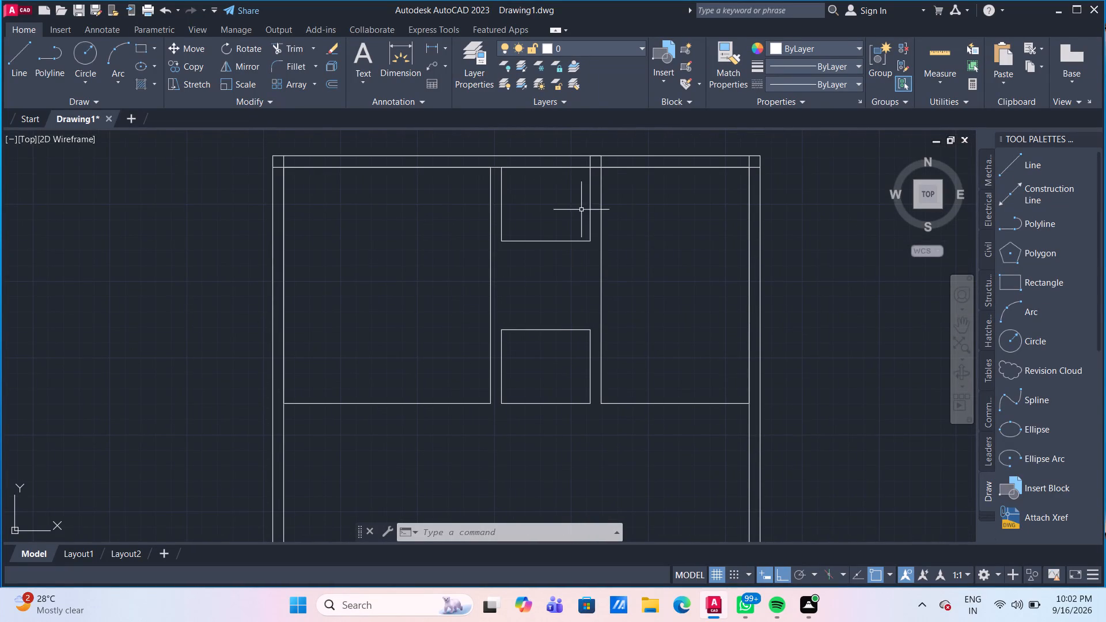
left_click(592, 160)
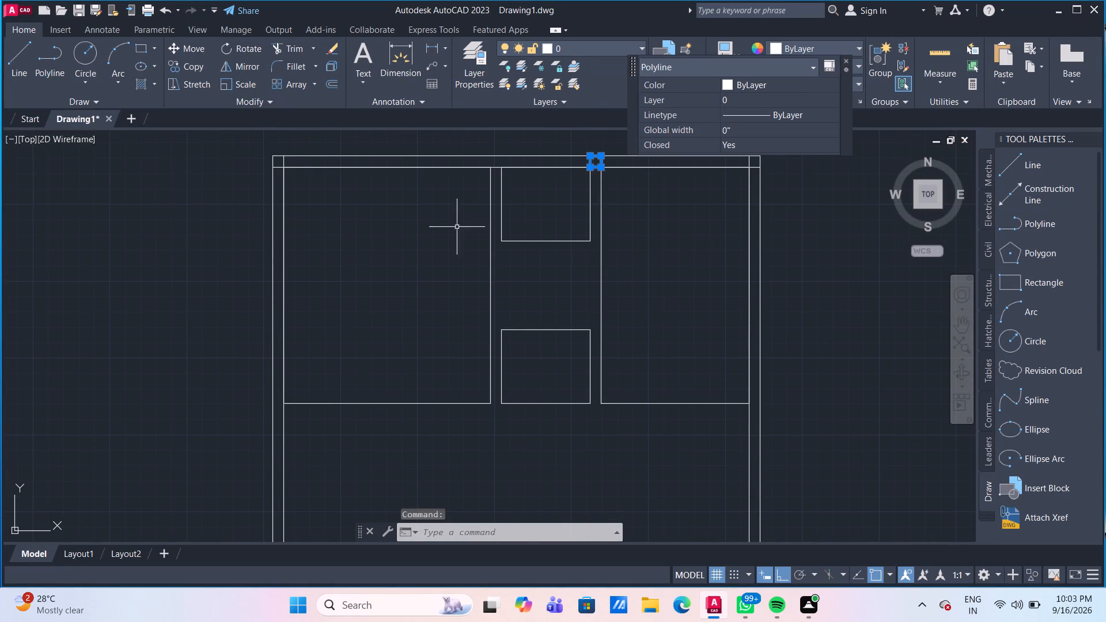
key("m")
key("Return")
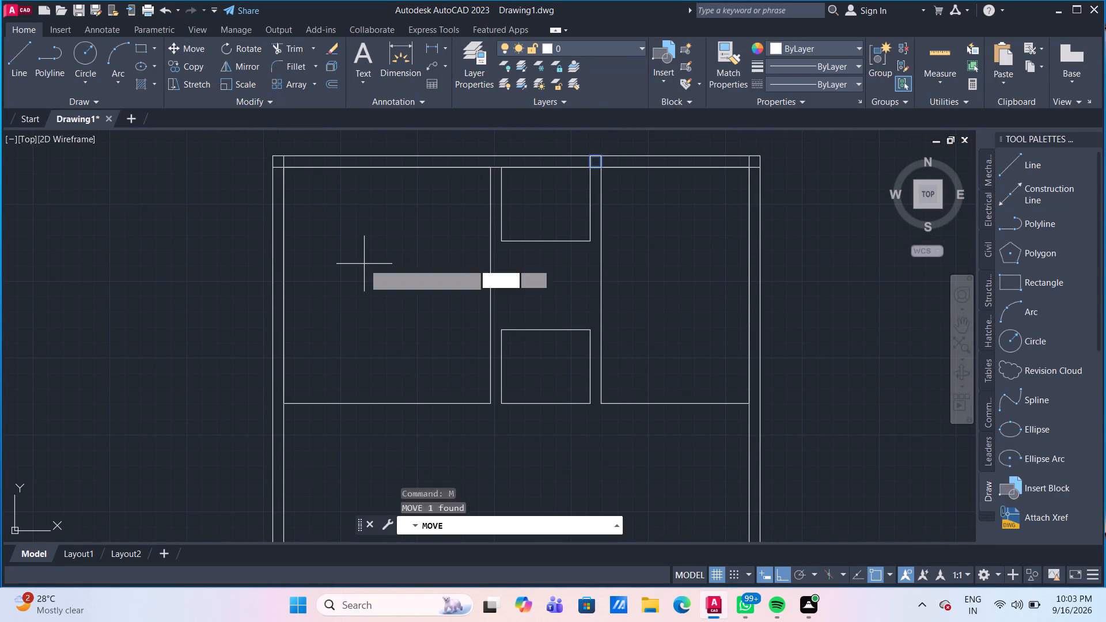
left_click(592, 153)
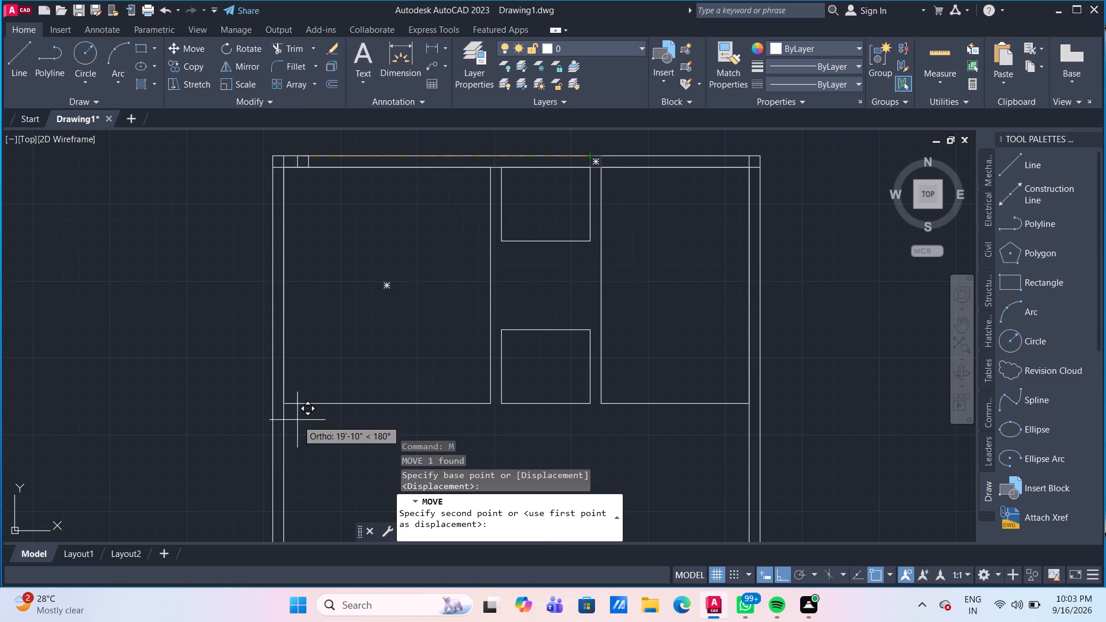
scroll(293, 416, "up", 1)
left_click(278, 399)
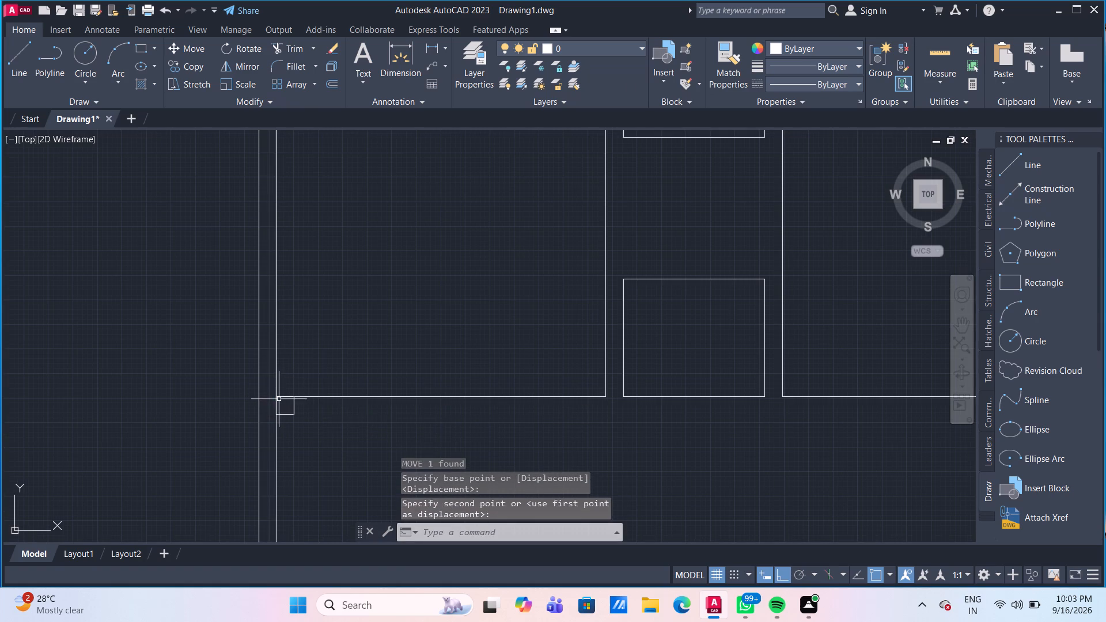
Move the 20'9" by 22' rectangle up so its upper-left corner meets the small square's lower-left corner.
scroll(388, 442, "down", 2)
middle_click_drag(387, 441, 348, 331)
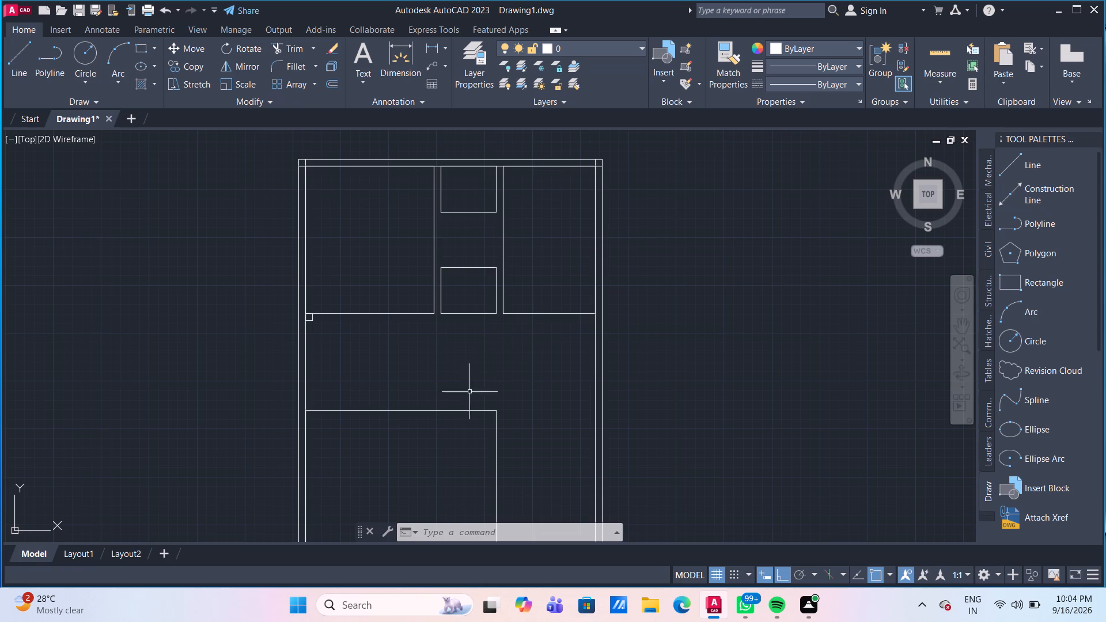
middle_click_drag(461, 407, 499, 308)
left_click_drag(566, 329, 533, 309)
left_click(498, 289)
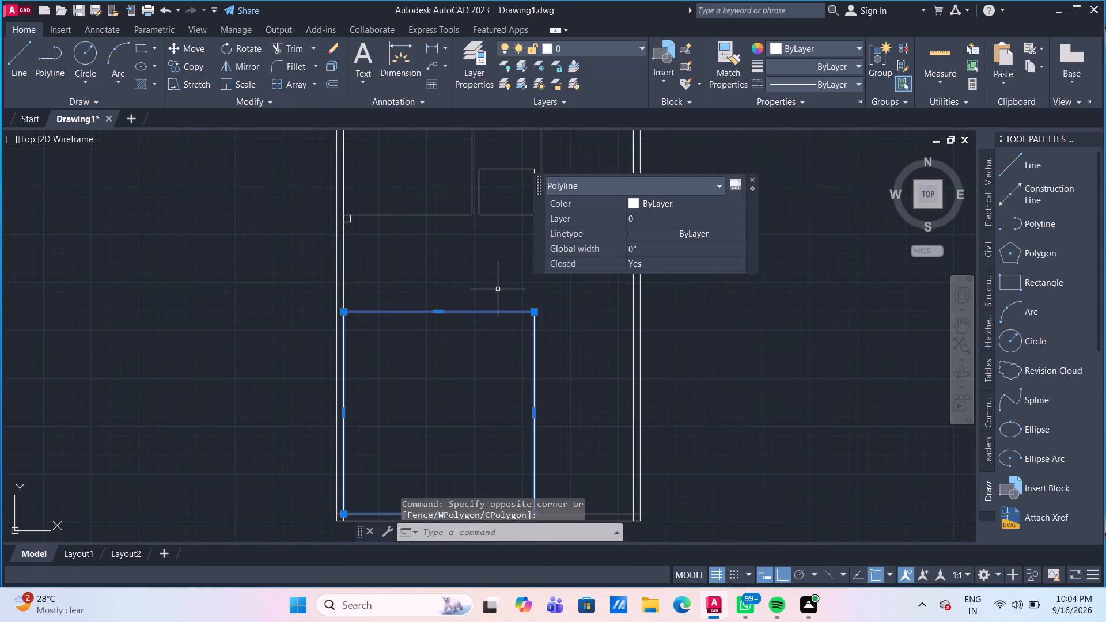
key("m")
key("Return")
scroll(359, 308, "up", 2)
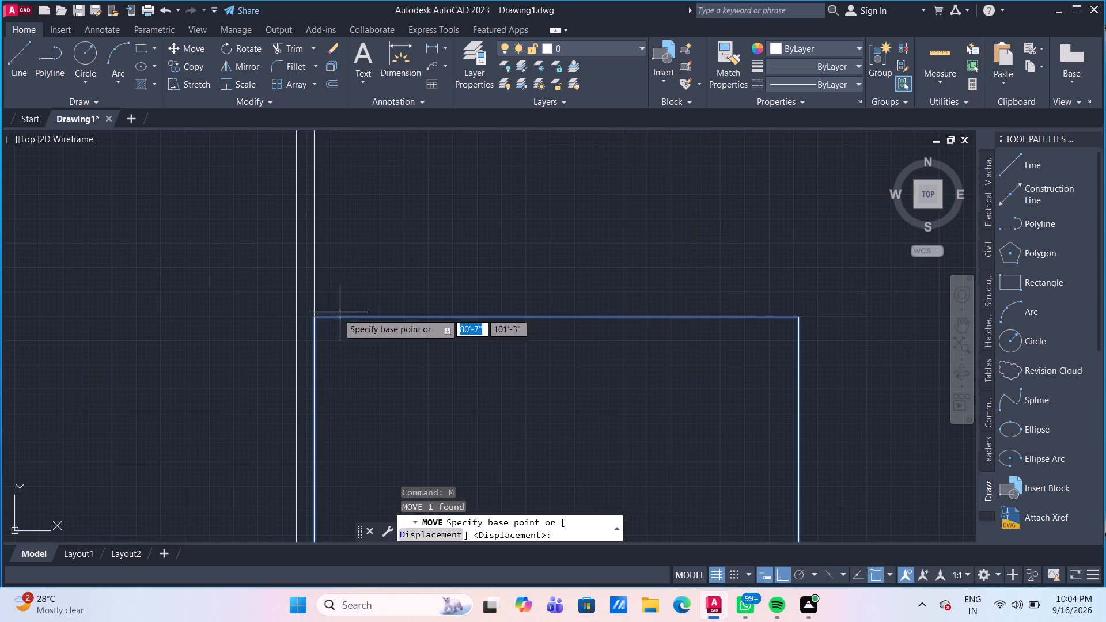
left_click_drag(317, 317, 327, 309)
middle_click_drag(400, 203, 412, 329)
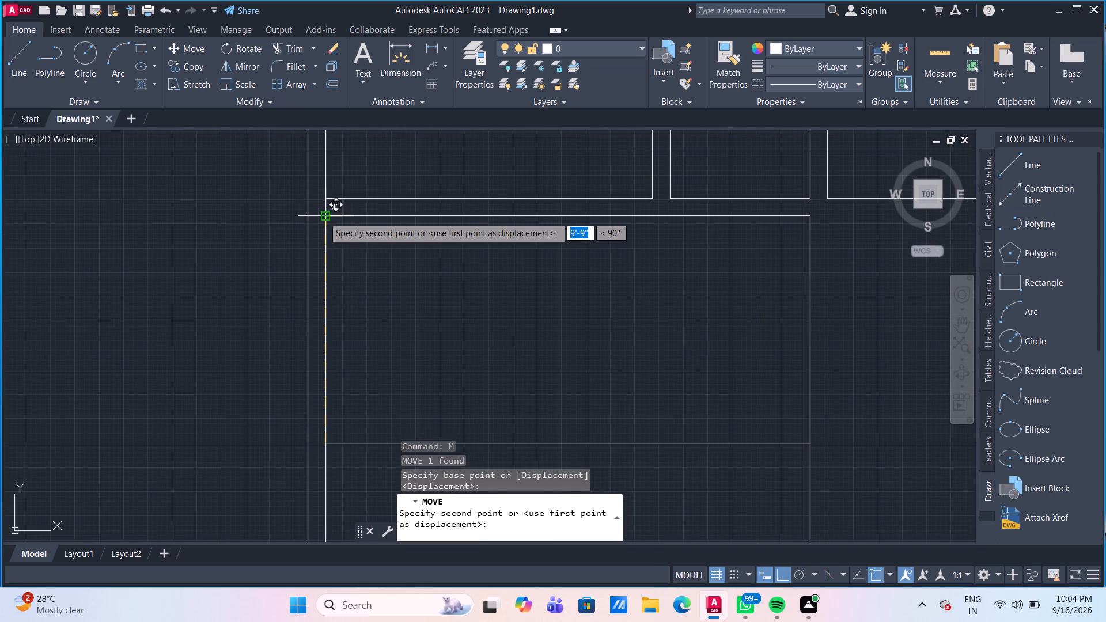
left_click(323, 217)
Erase the two horizontal lines of the bottom outer wall.
scroll(494, 275, "down", 2)
middle_click_drag(577, 325, 529, 237)
middle_click_drag(609, 374, 599, 310)
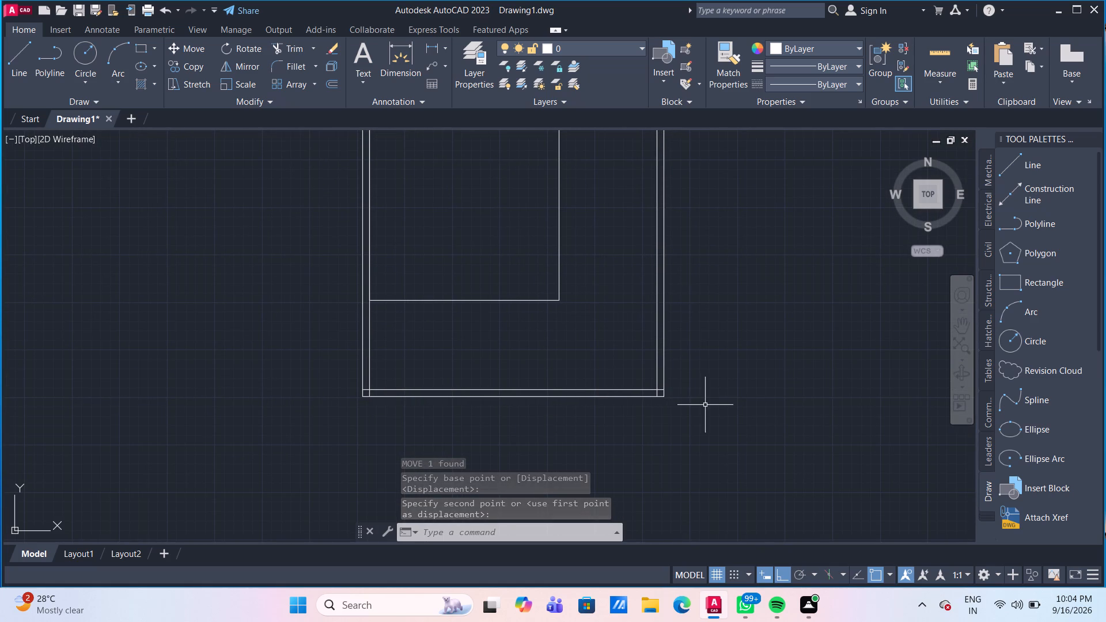
left_click(574, 388)
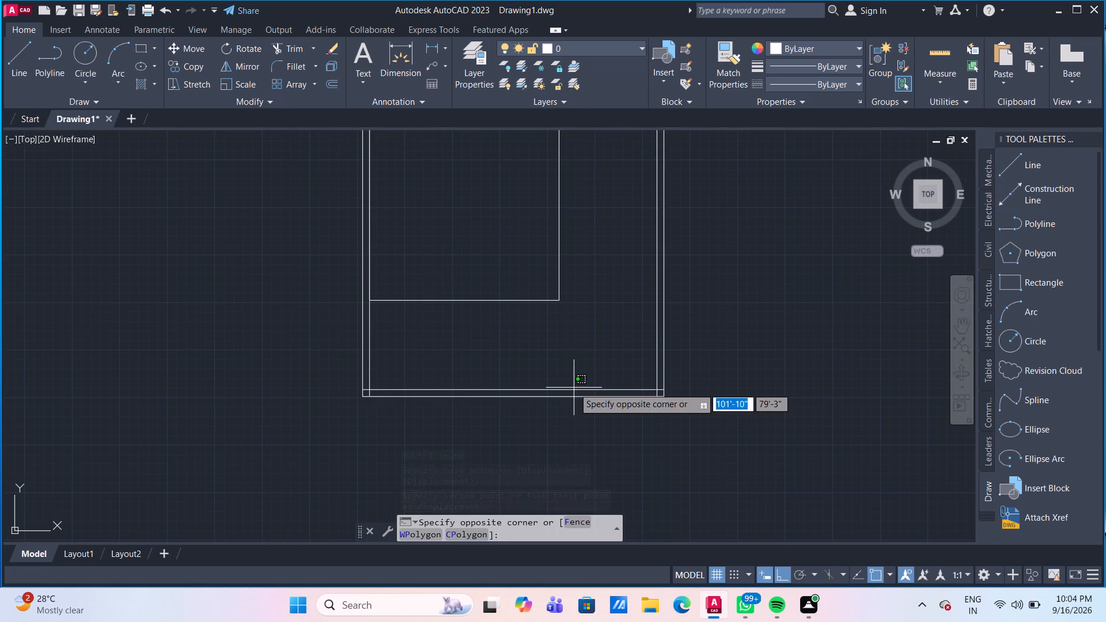
left_click(576, 405)
left_click_drag(575, 405, 558, 380)
left_click(550, 371)
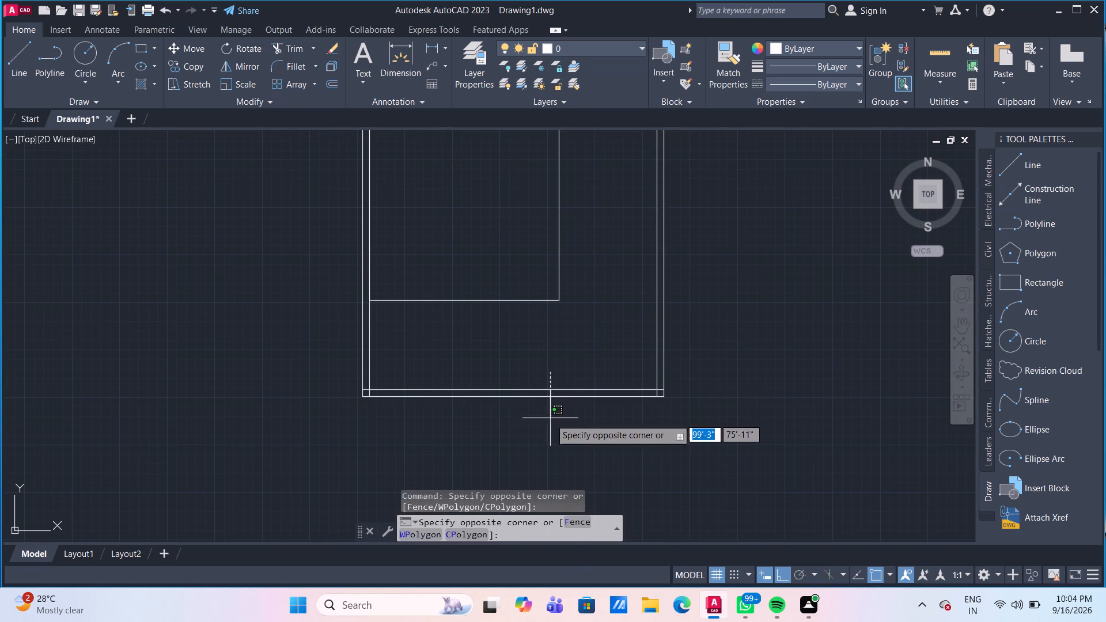
left_click_drag(551, 418, 513, 363)
left_click_drag(517, 425, 503, 376)
left_click(483, 344)
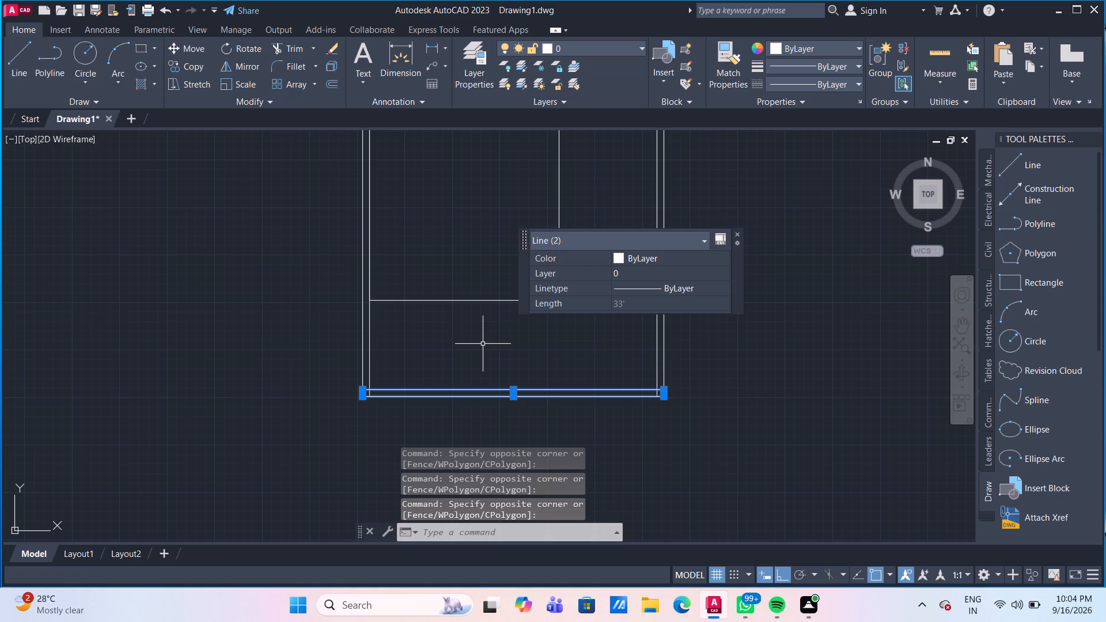
key("Delete")
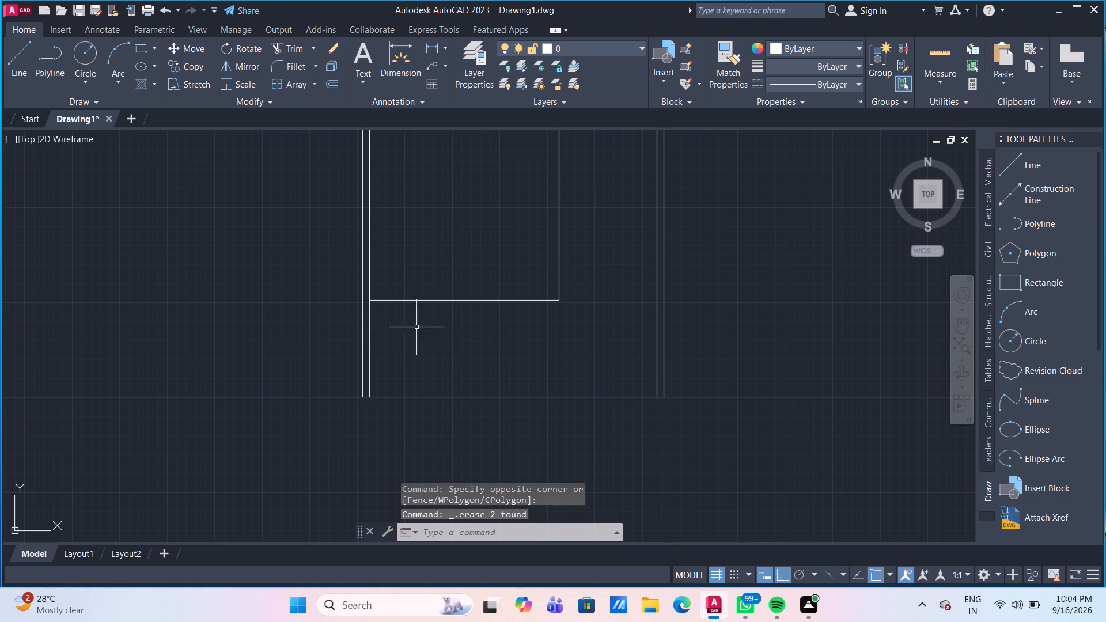
Move the small spacer square from above the large room to directly below that room's lower-left corner.
middle_click_drag(425, 327, 444, 360)
scroll(444, 359, "down", 1)
scroll(417, 202, "up", 3)
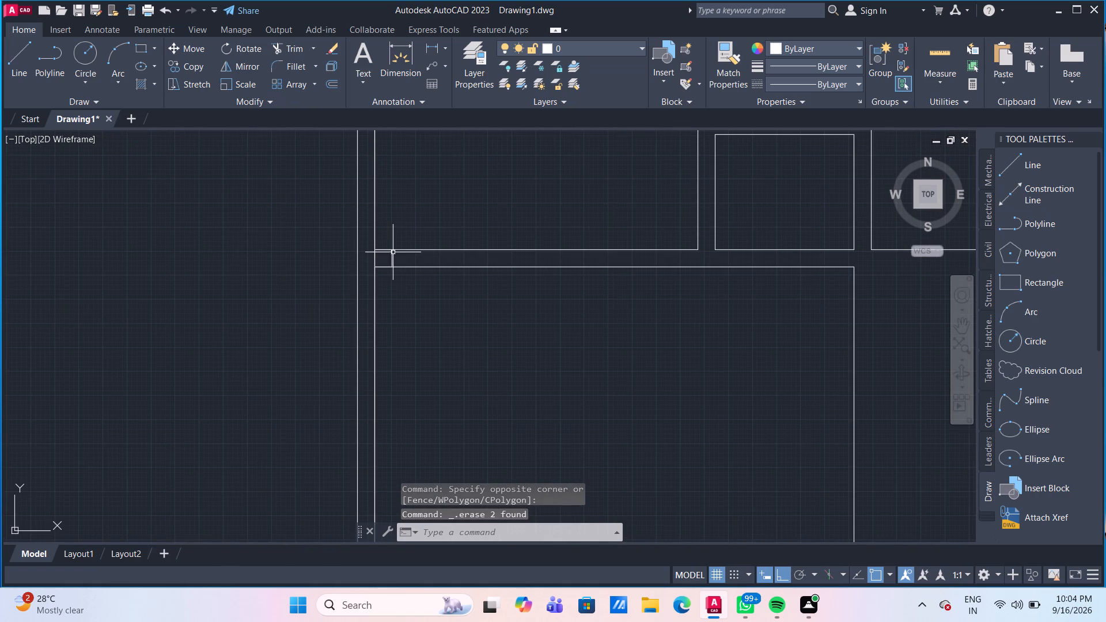
left_click(393, 256)
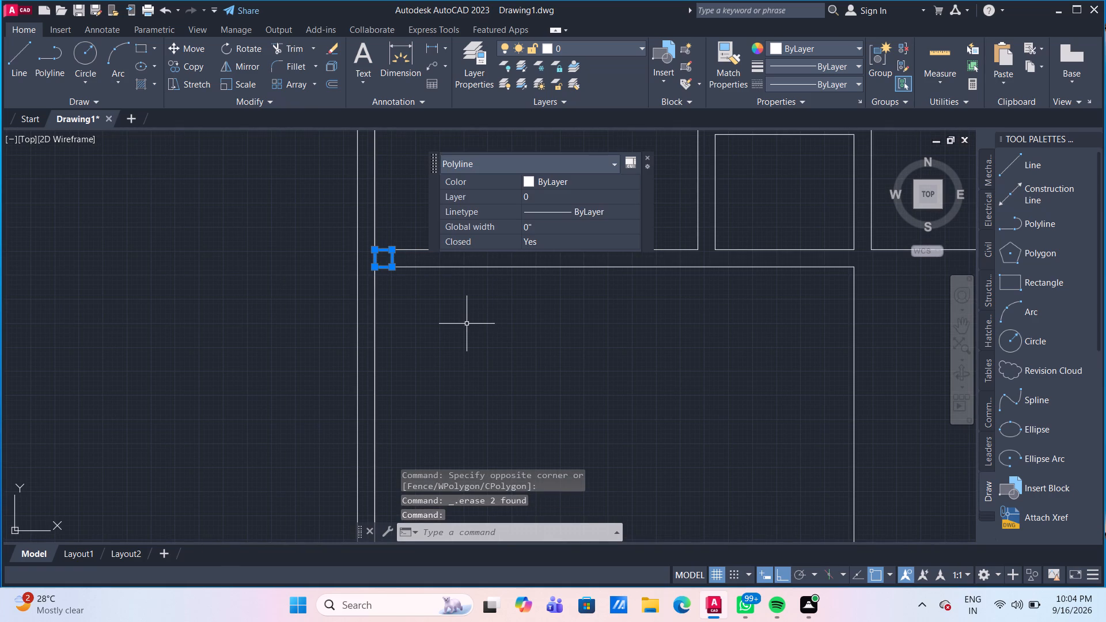
key("m")
key("Return")
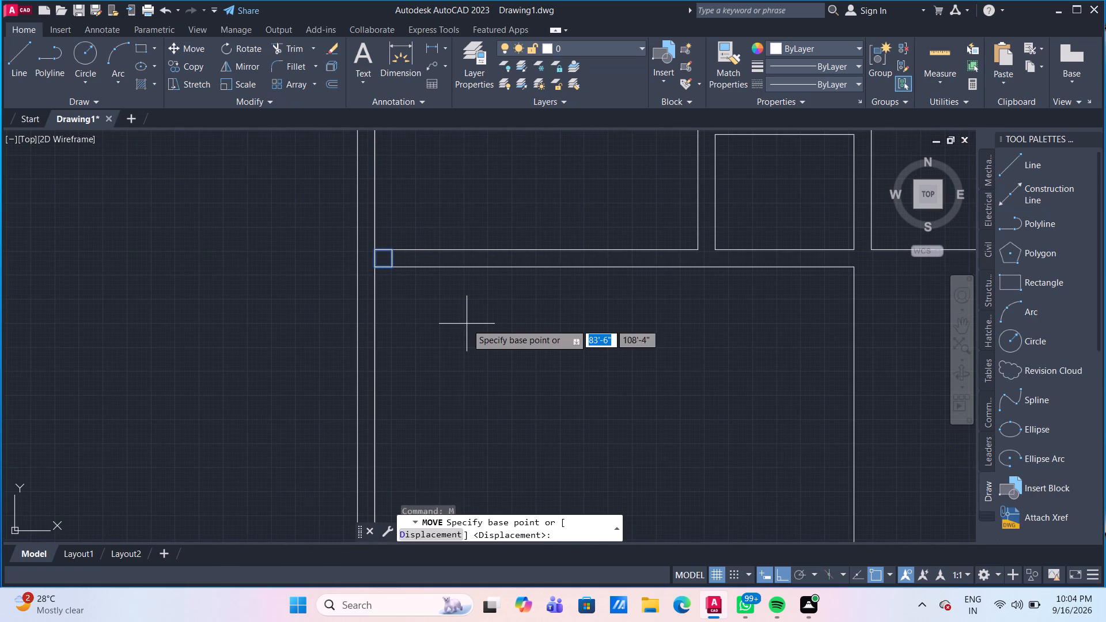
left_click_drag(373, 247, 373, 253)
middle_click_drag(384, 340, 419, 113)
middle_click_drag(448, 288, 481, 158)
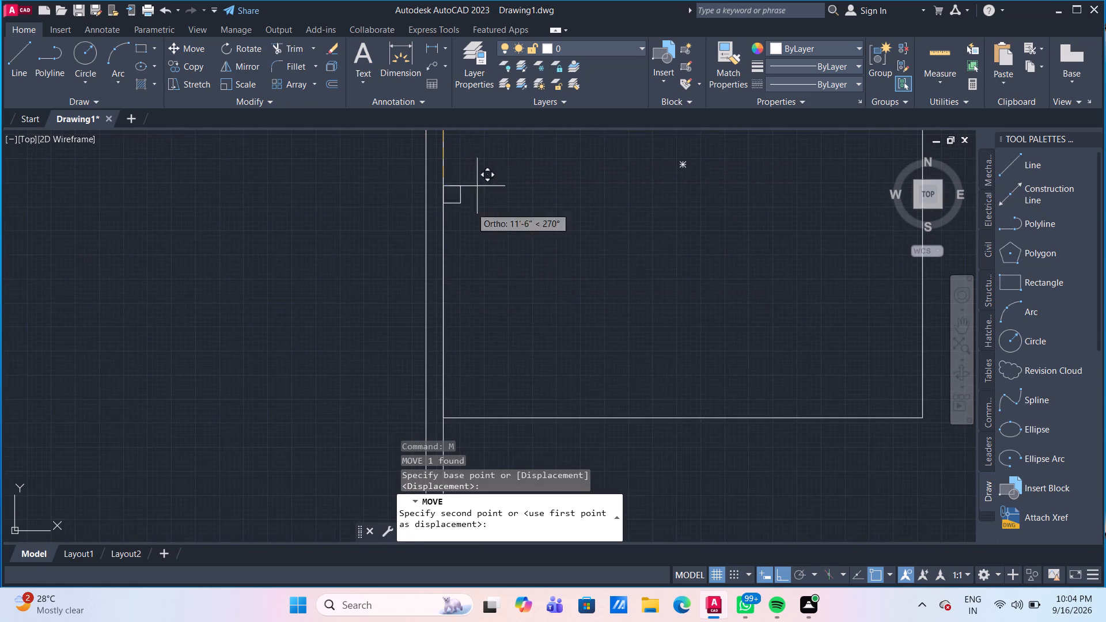
middle_click_drag(427, 369, 448, 259)
left_click(466, 309)
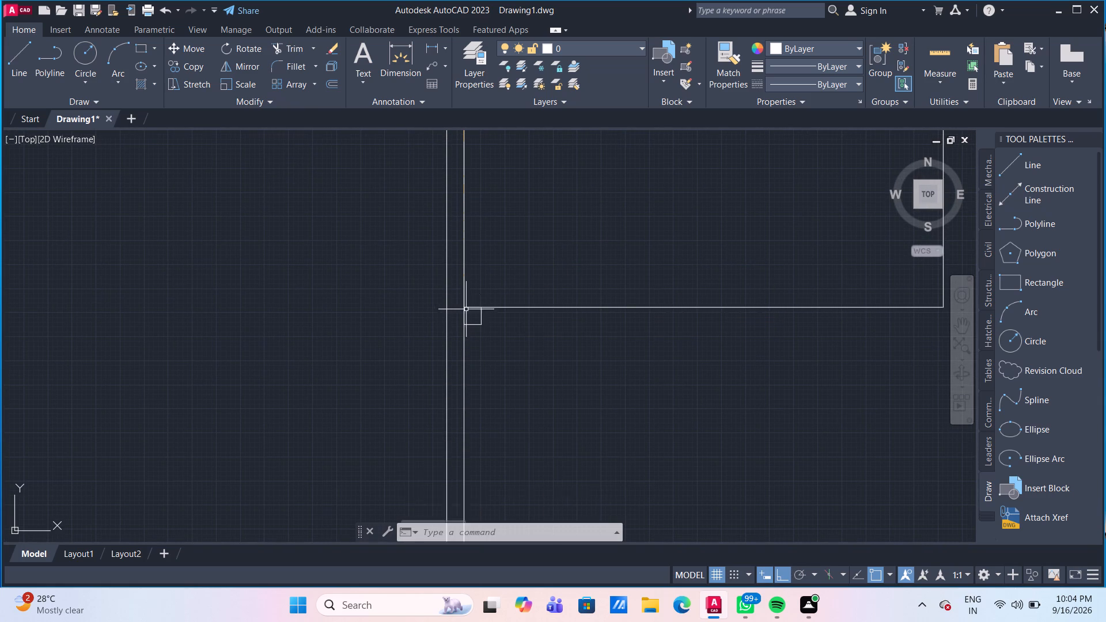
Draw a horizontal line level with the small square's bottom edge, from the left wall's outer face to the right wall's outer face.
scroll(556, 372, "down", 2)
middle_click_drag(579, 382, 498, 347)
left_click(17, 58)
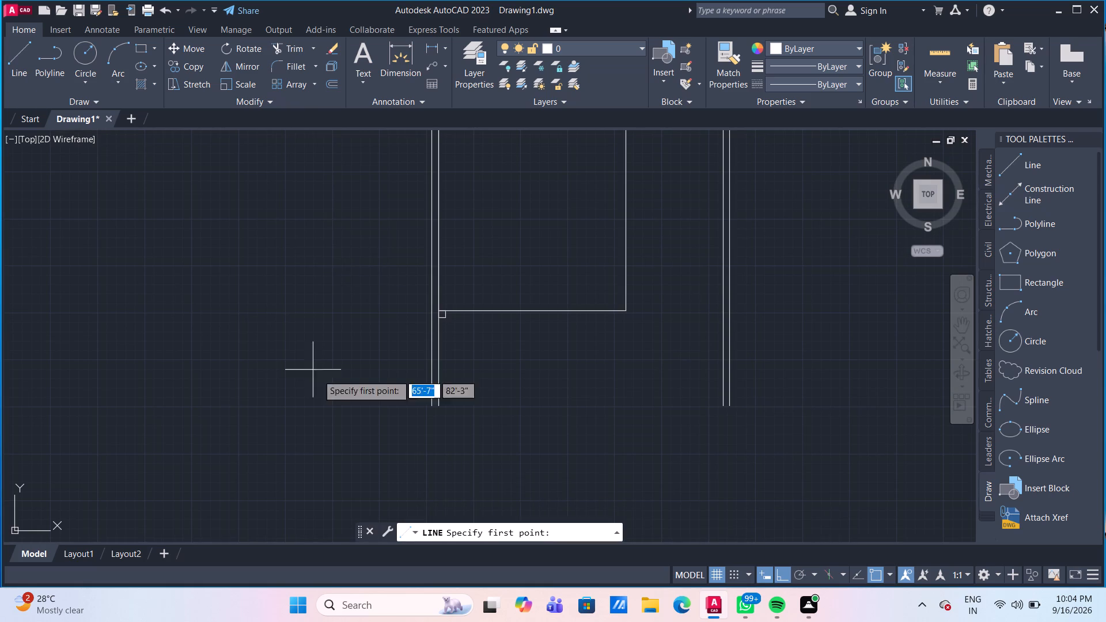
scroll(460, 365, "up", 3)
middle_click_drag(425, 242, 418, 372)
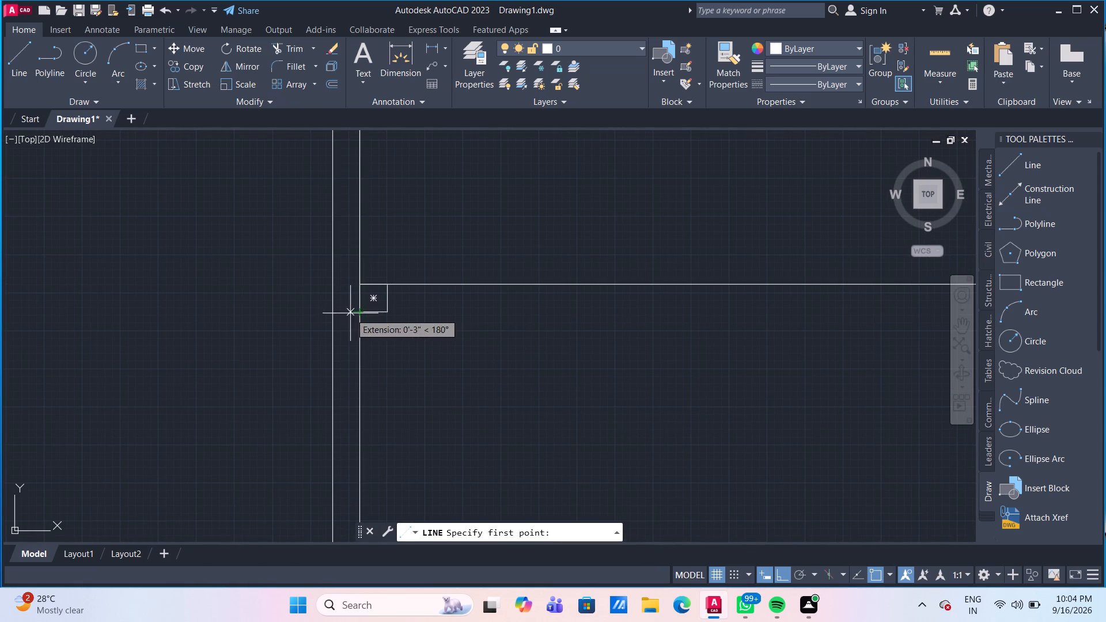
left_click(331, 312)
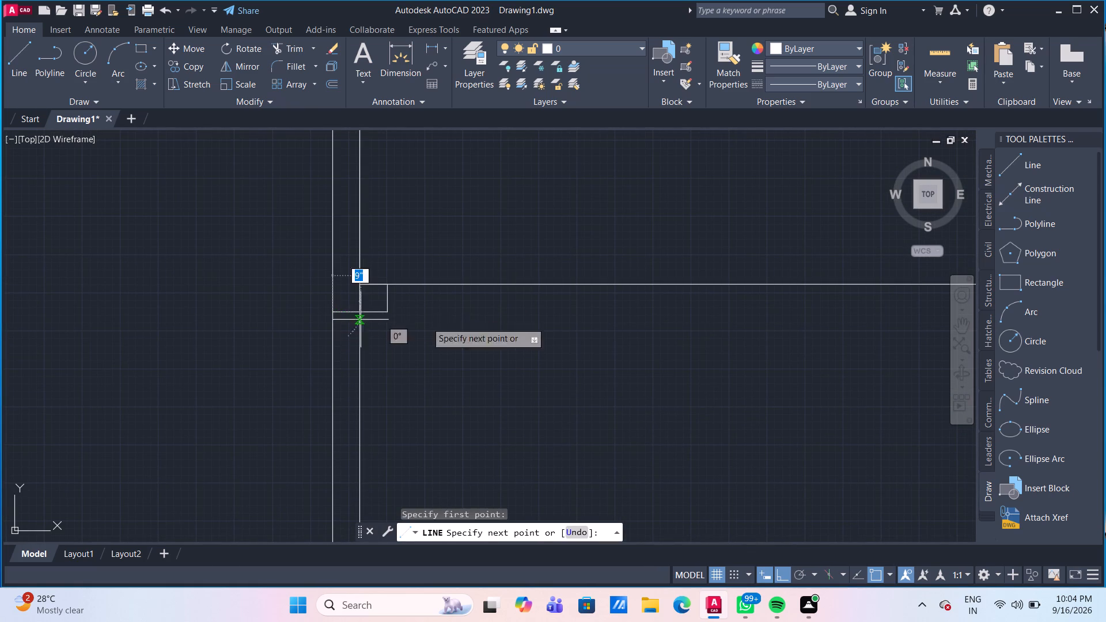
scroll(763, 348, "down", 2)
middle_click_drag(775, 356, 452, 351)
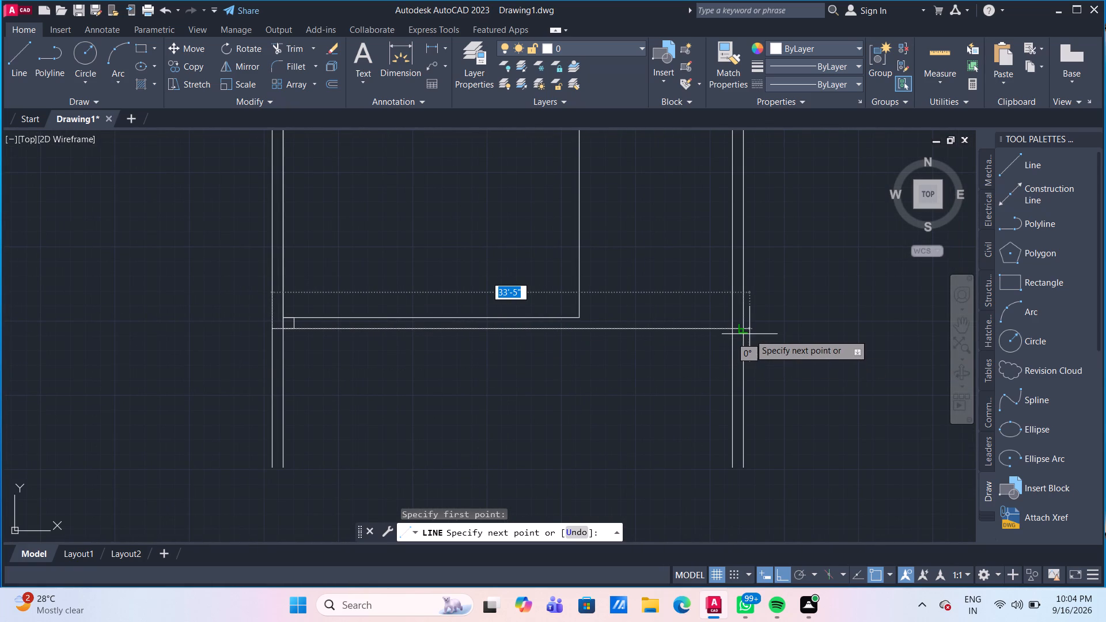
left_click(747, 328)
key("Escape")
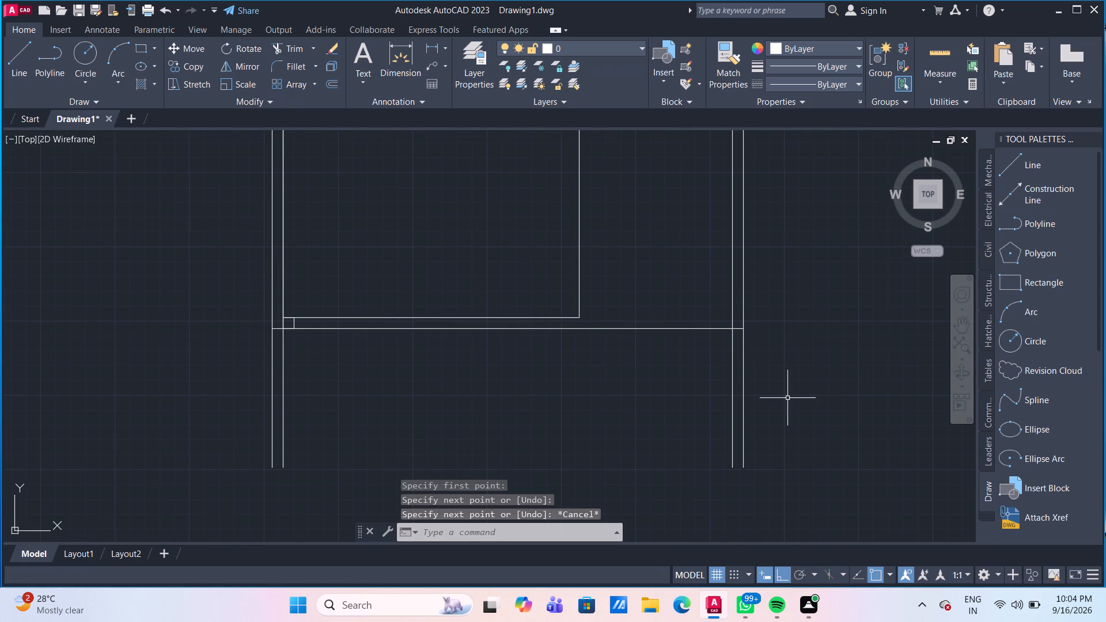
left_click(788, 399)
key("Escape")
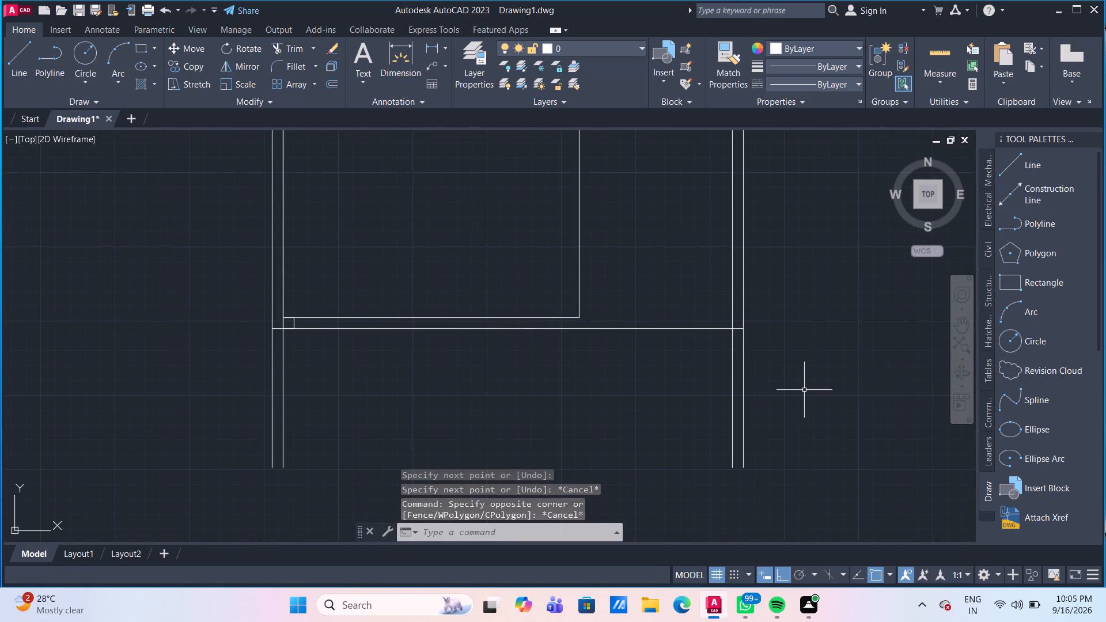
Trim the left and right outer wall lines that extend below the new bottom line.
type("TR")
key("Return")
left_click_drag(804, 390, 779, 383)
left_click(251, 374)
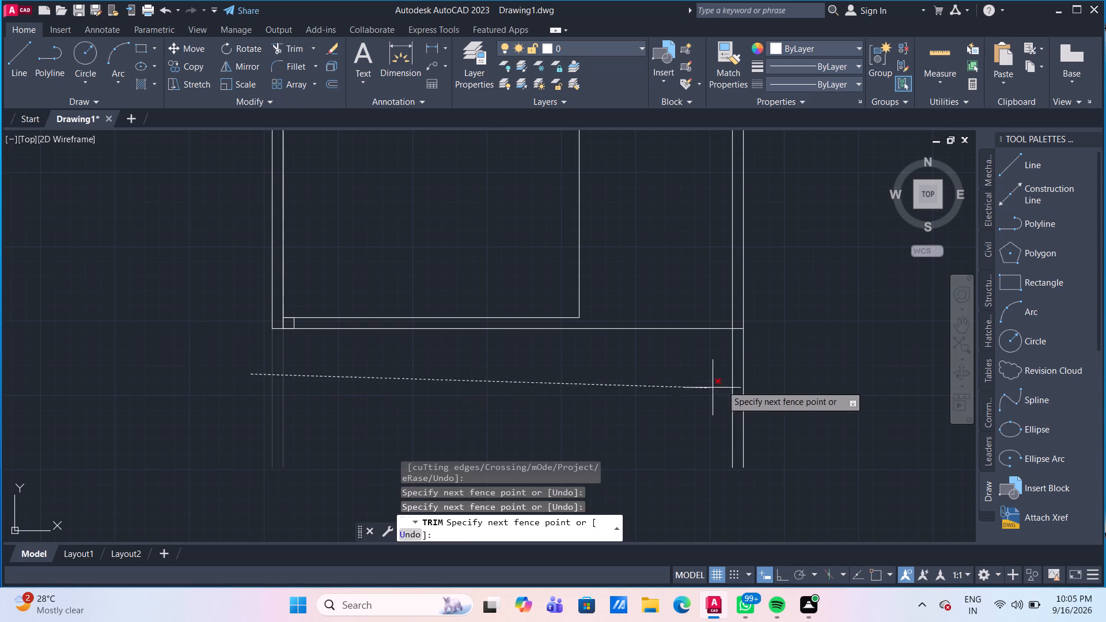
left_click(788, 381)
Trim away the small square's right edge between the large room and the bottom outer line.
scroll(733, 393, "down", 1)
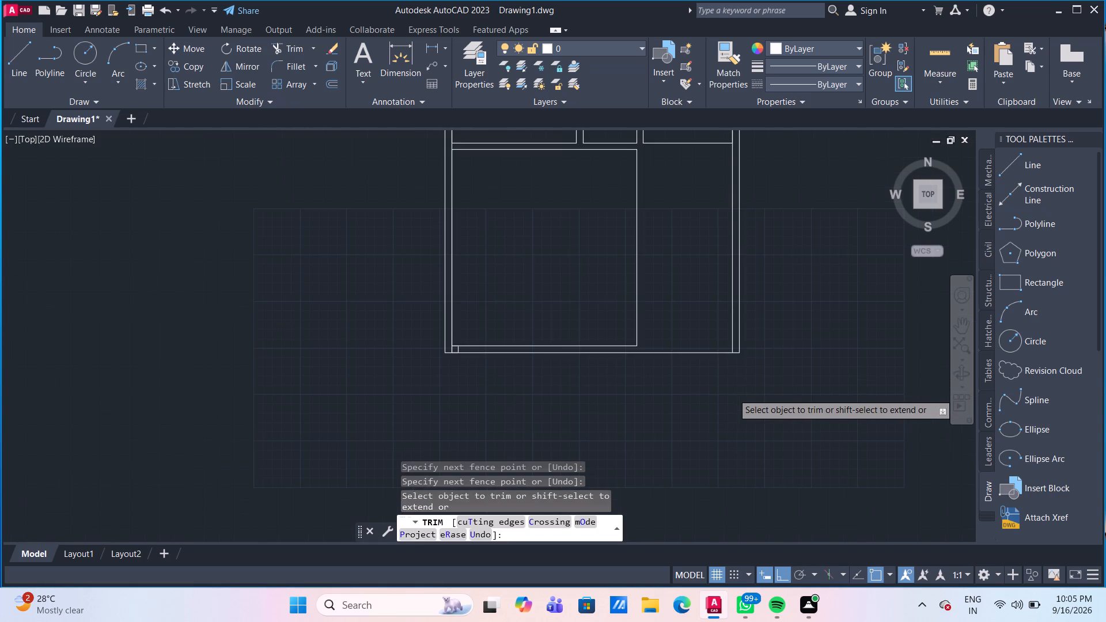
middle_click_drag(733, 393, 685, 443)
scroll(685, 443, "down", 1)
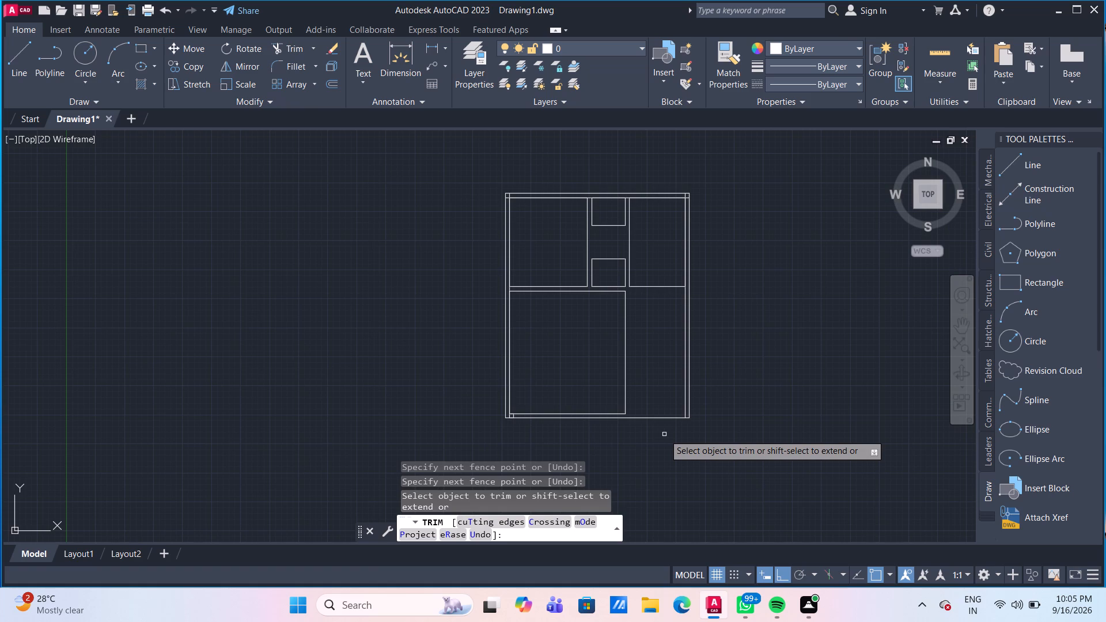
scroll(518, 453, "up", 2)
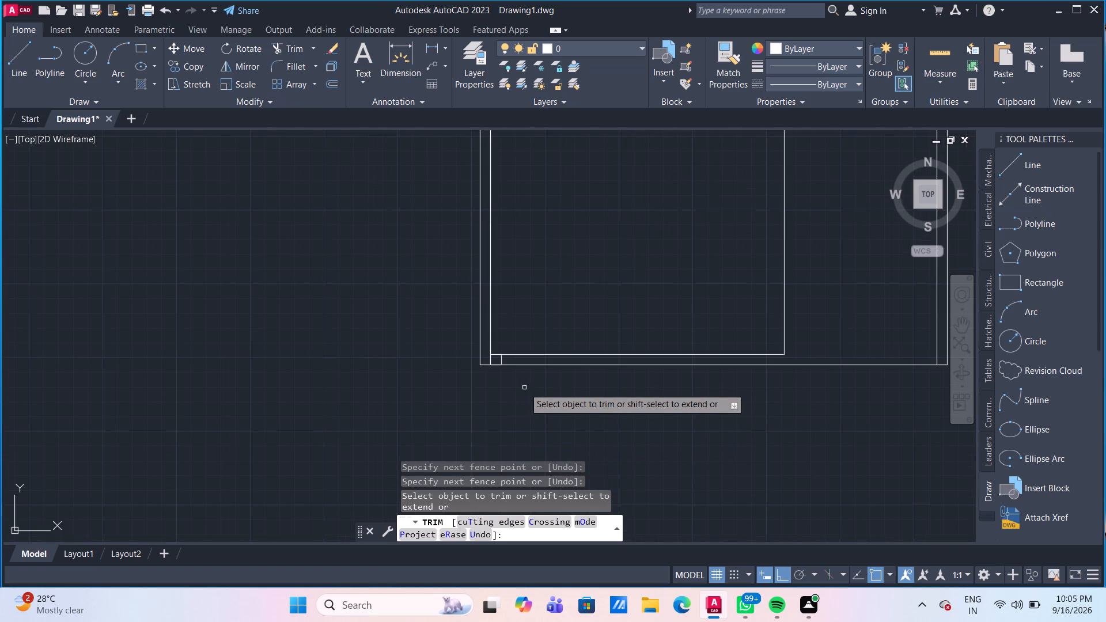
middle_click_drag(524, 388, 499, 423)
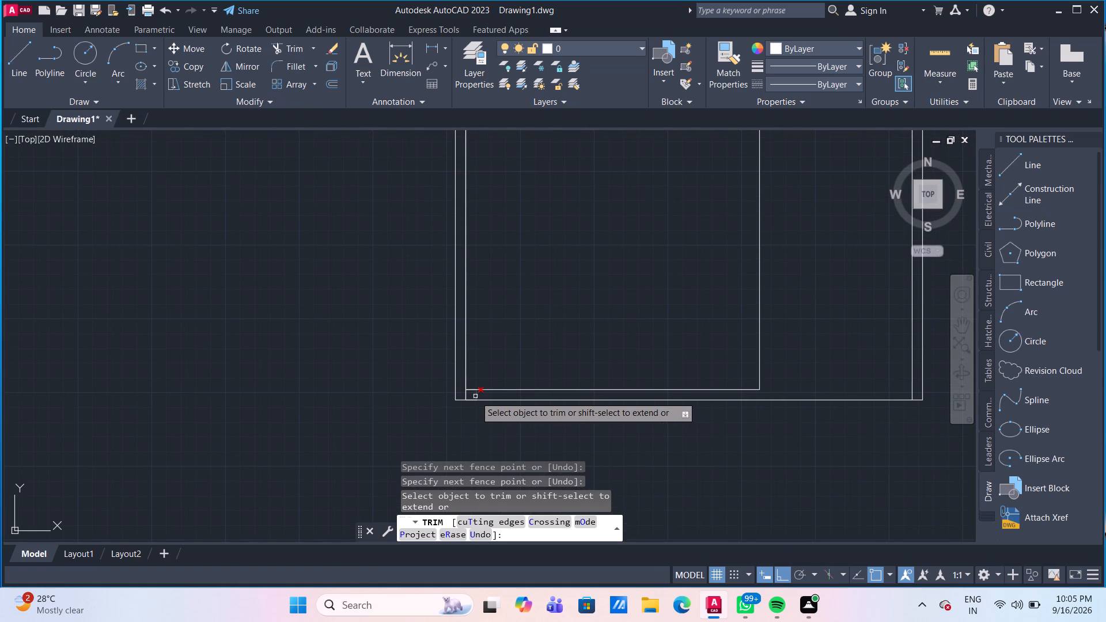
left_click(475, 396)
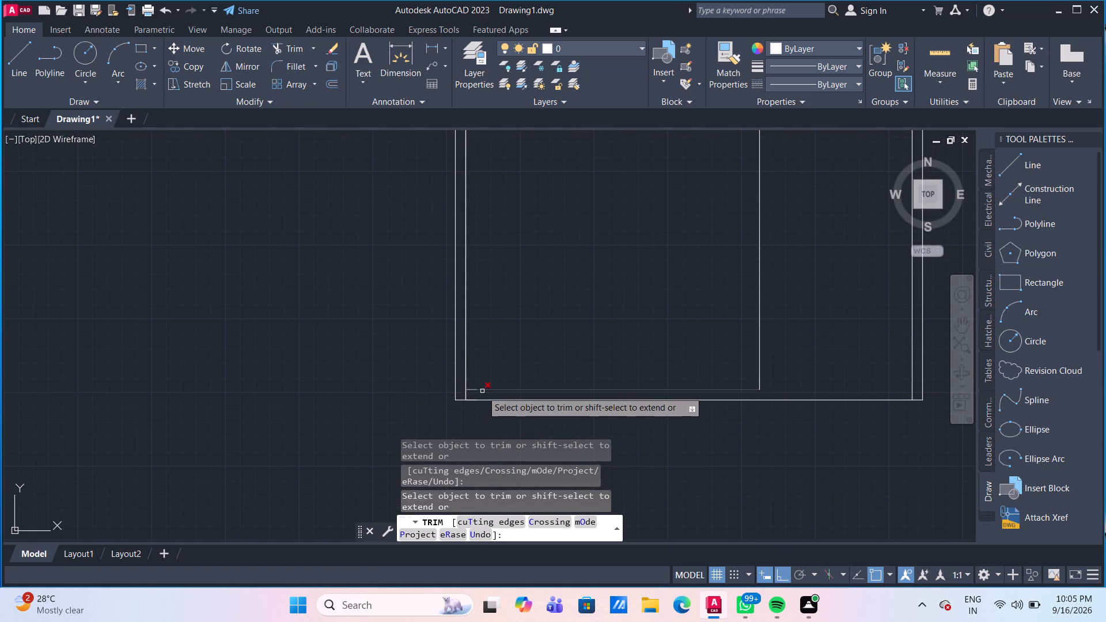
key("Escape")
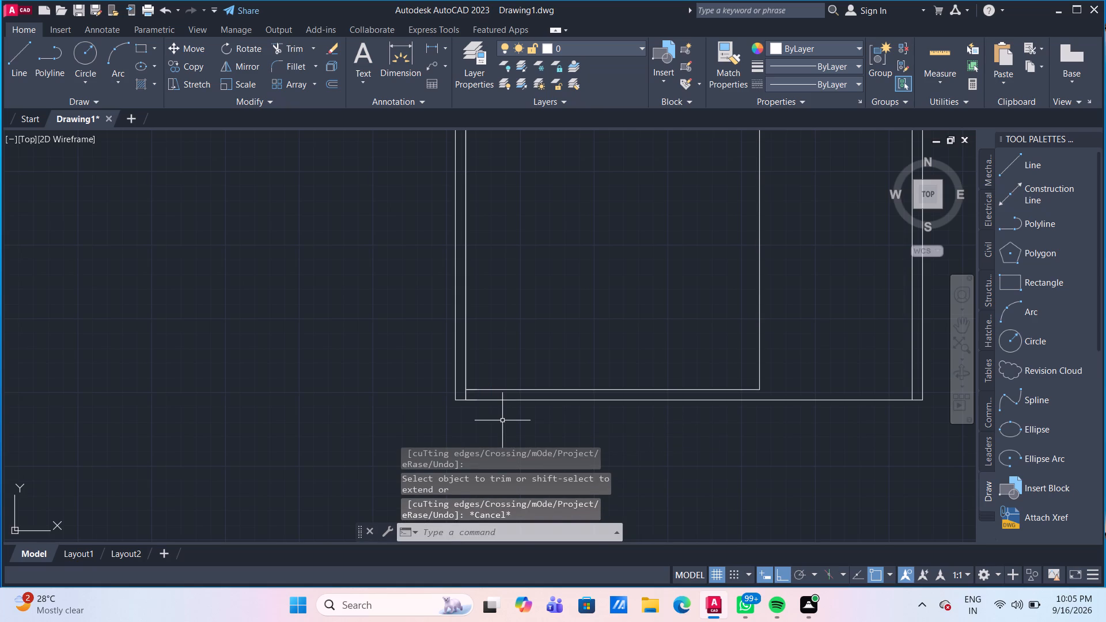
key("Escape")
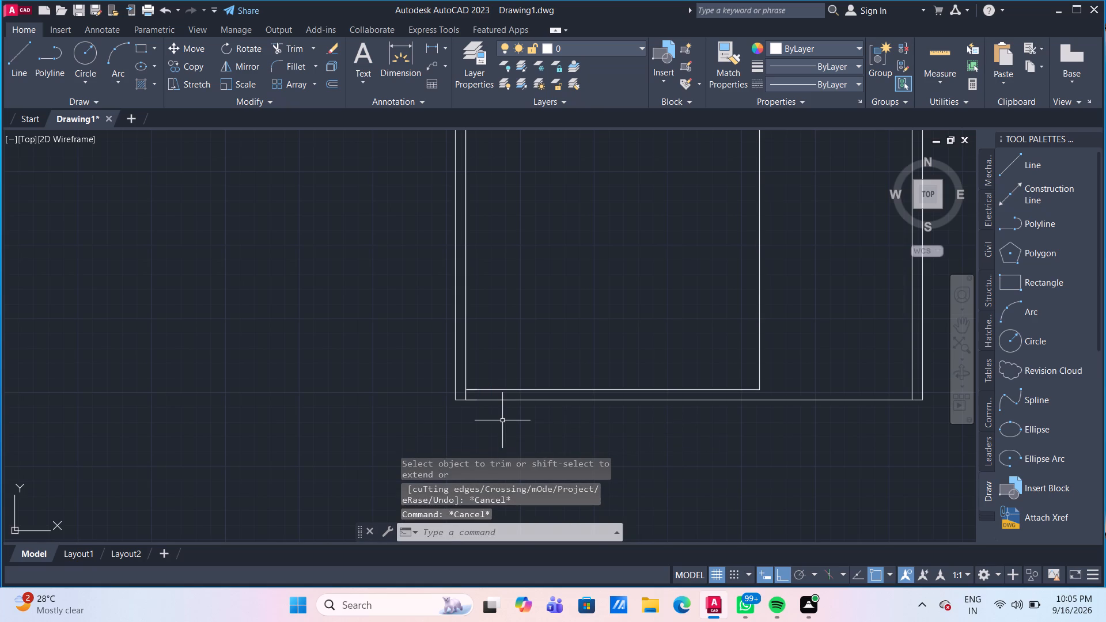
Undo the trims of the outer wall lines below the bottom line and of the small spacer square.
middle_click_drag(525, 276, 500, 369)
scroll(523, 342, "down", 1)
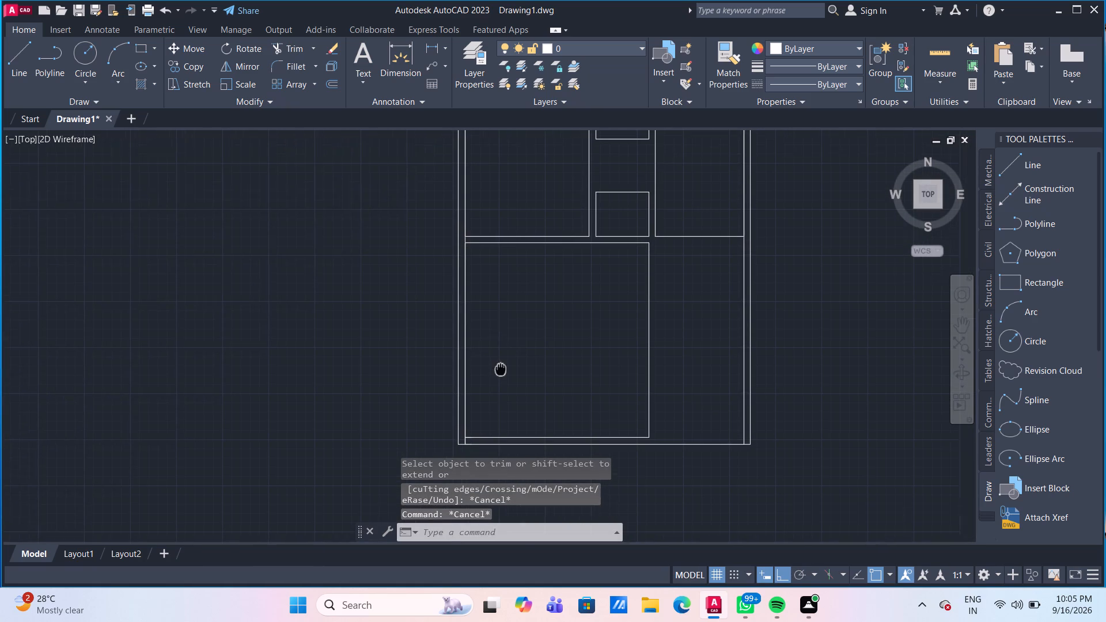
middle_click_drag(518, 355, 501, 307)
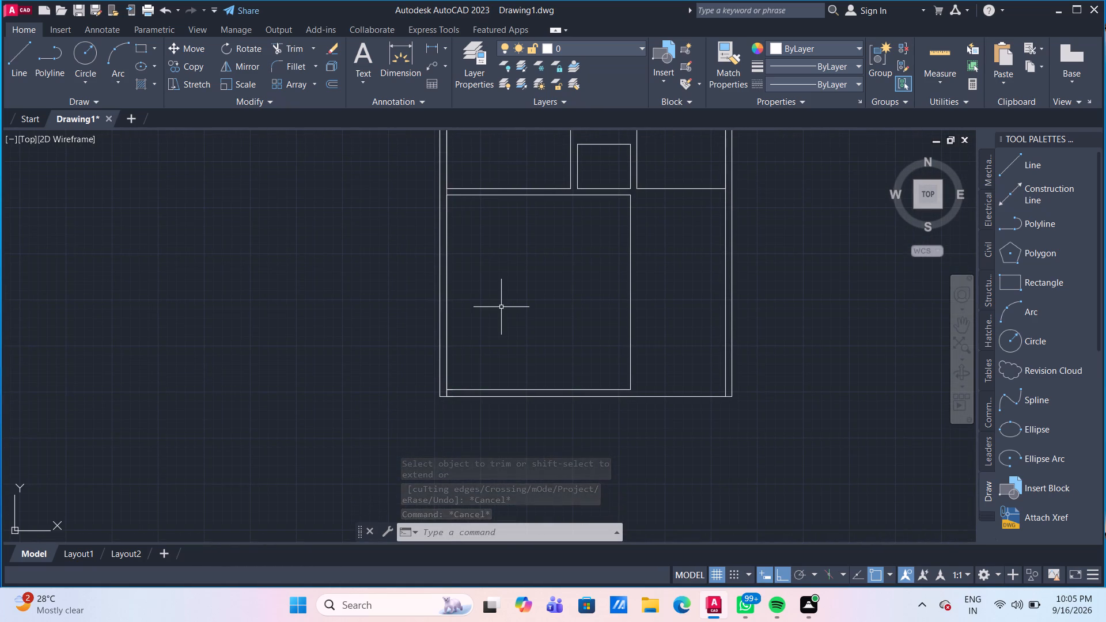
key("ctrl+z")
key("ctrl+z")
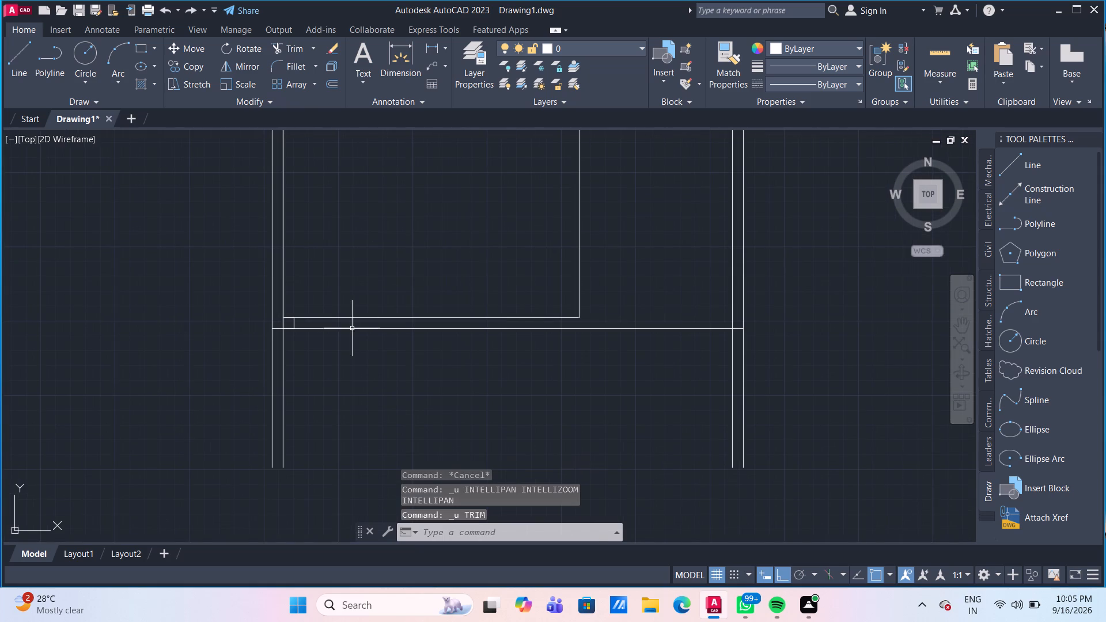
Move the small spacer square along the bottom outer line into the lower-right corner of the outer wall, between its two faces.
left_click(294, 326)
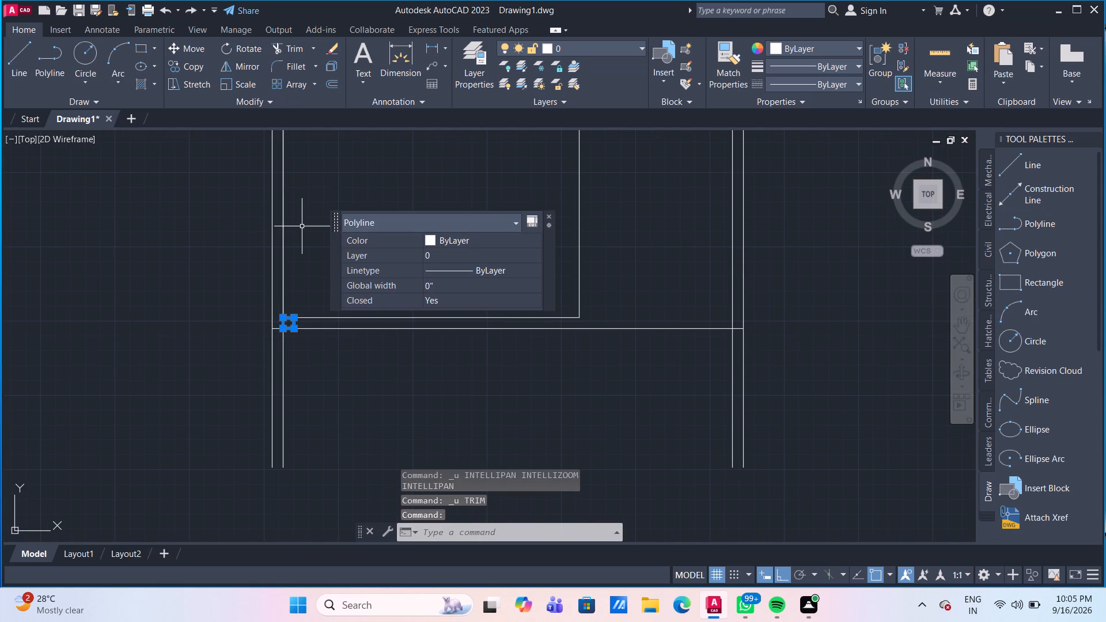
key("m")
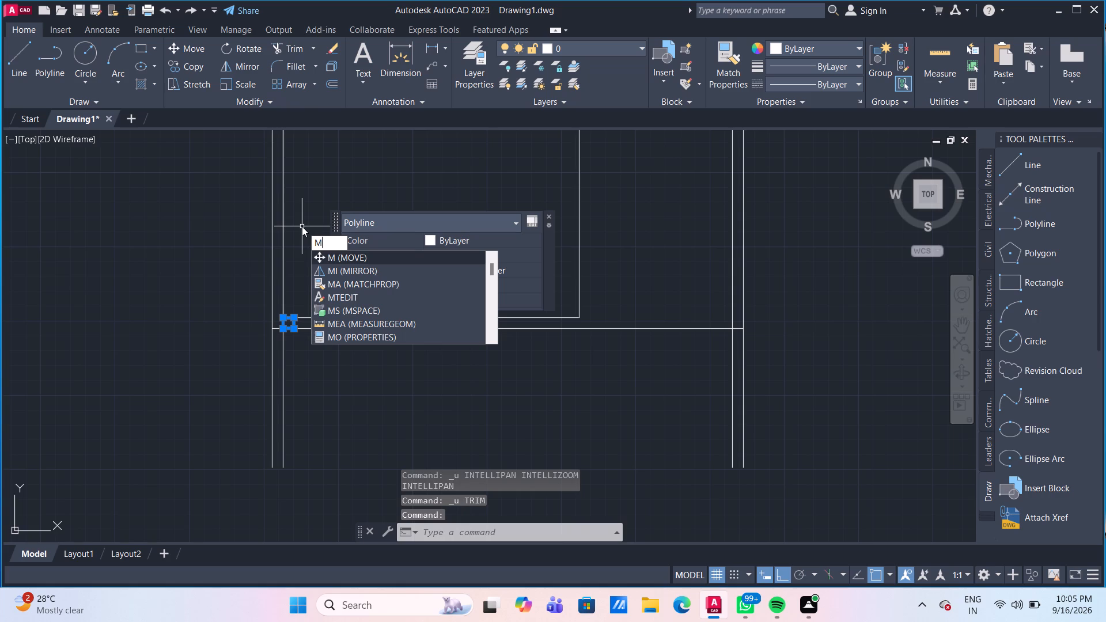
key("Return")
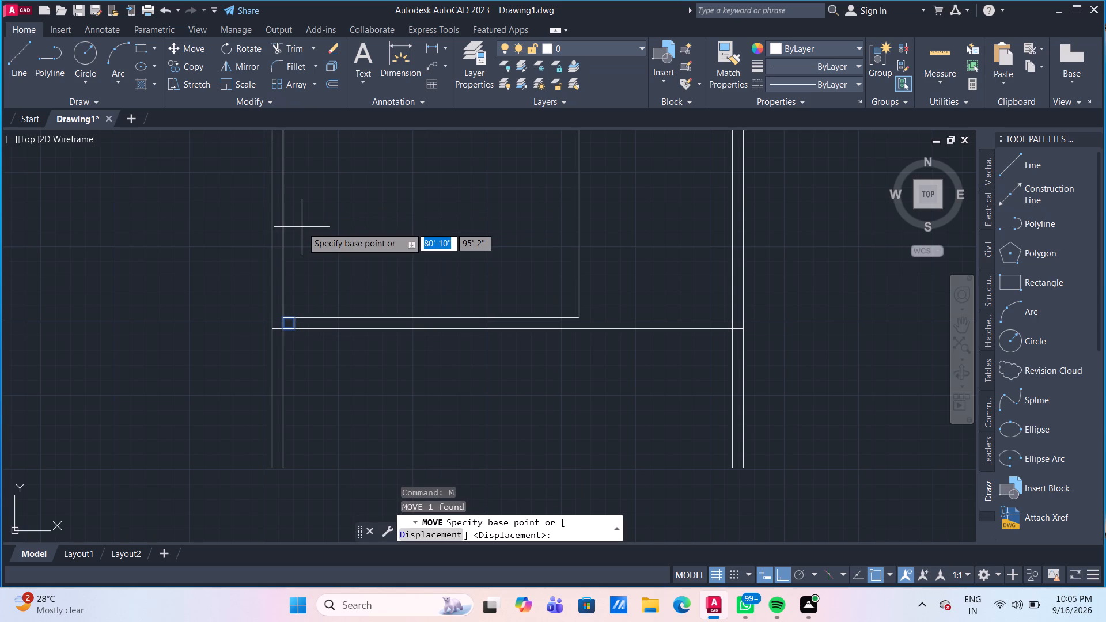
scroll(296, 328, "up", 1)
left_click(289, 329)
scroll(670, 332, "down", 2)
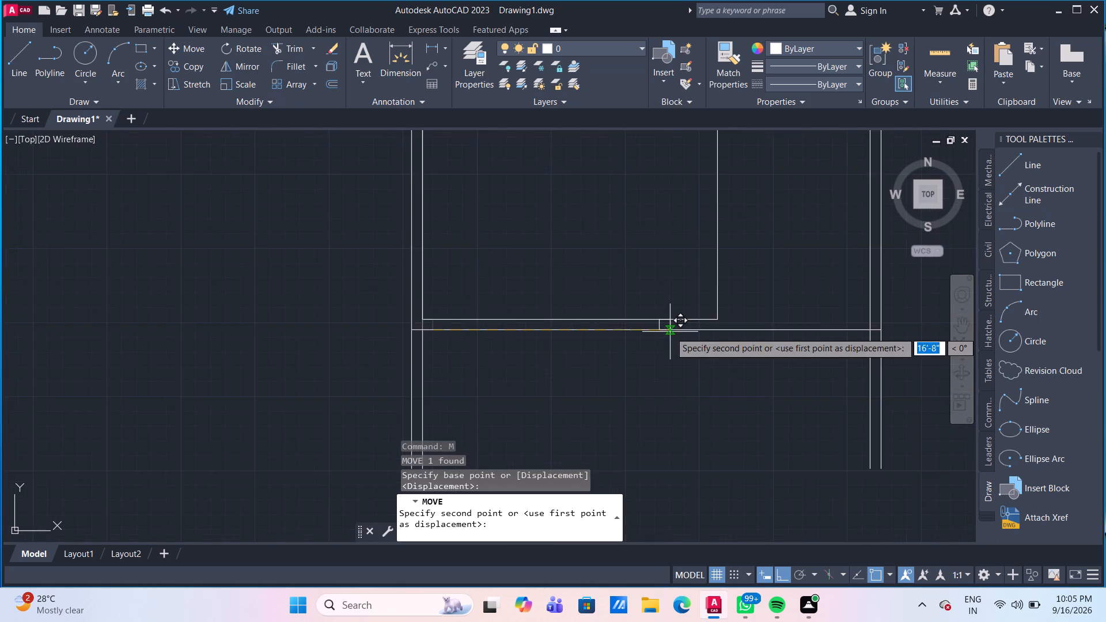
scroll(763, 338, "down", 1)
scroll(777, 331, "up", 3)
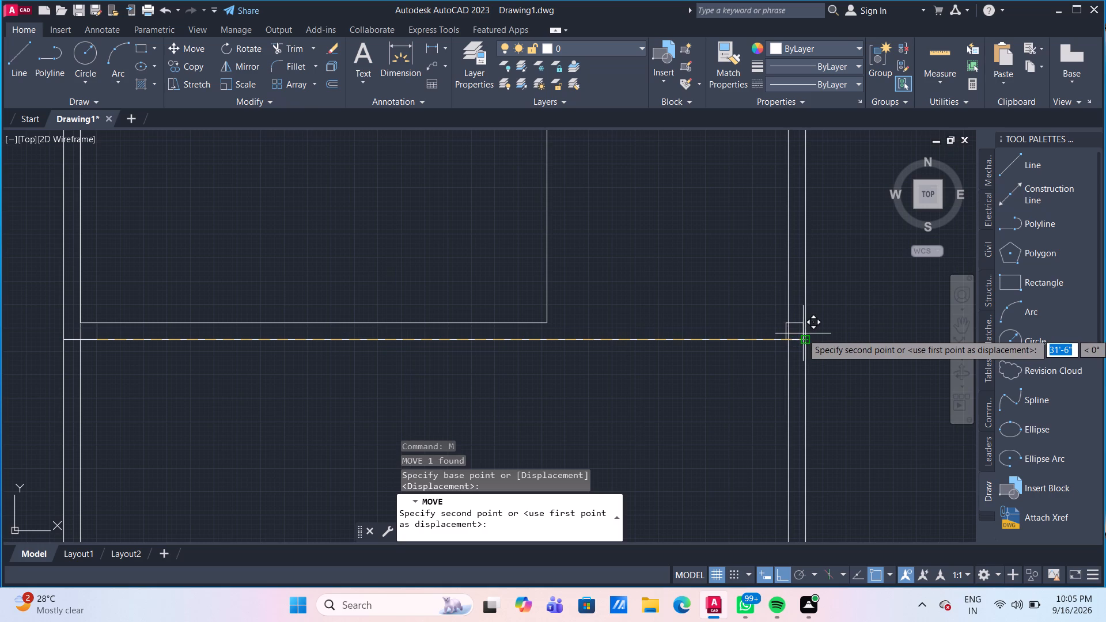
left_click(806, 336)
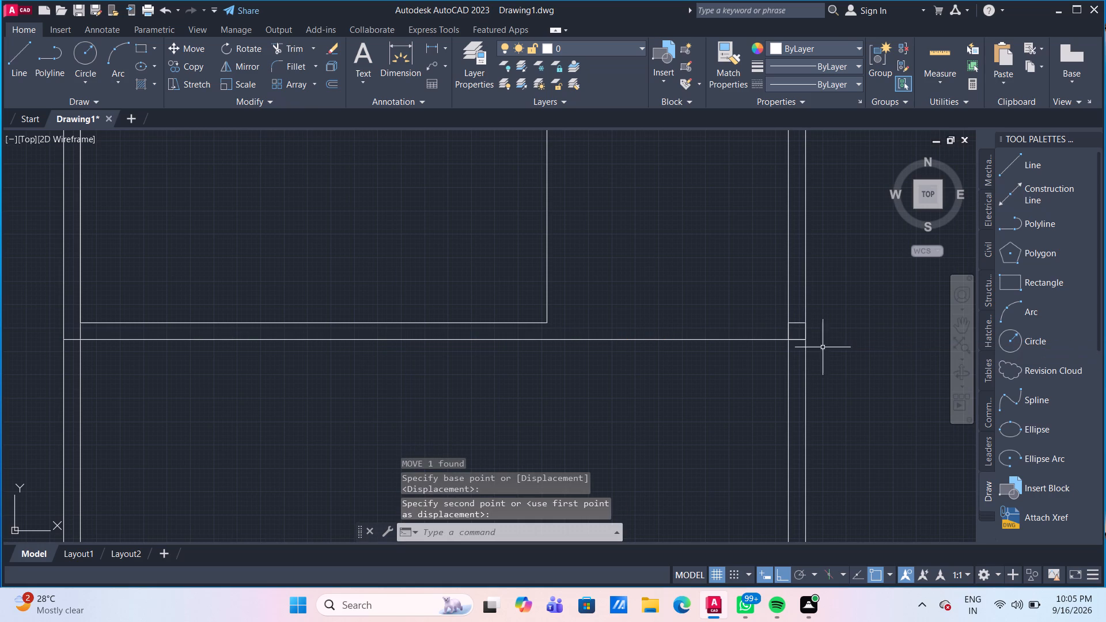
scroll(813, 343, "up", 2)
scroll(770, 314, "up", 2)
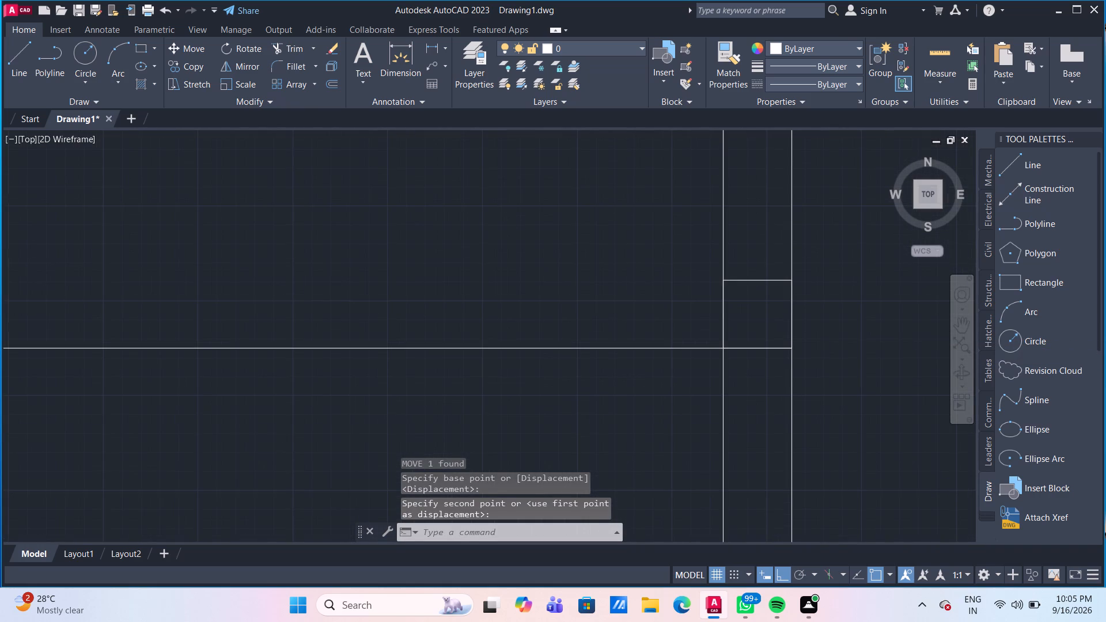
scroll(754, 296, "down", 4)
middle_click_drag(794, 323, 744, 383)
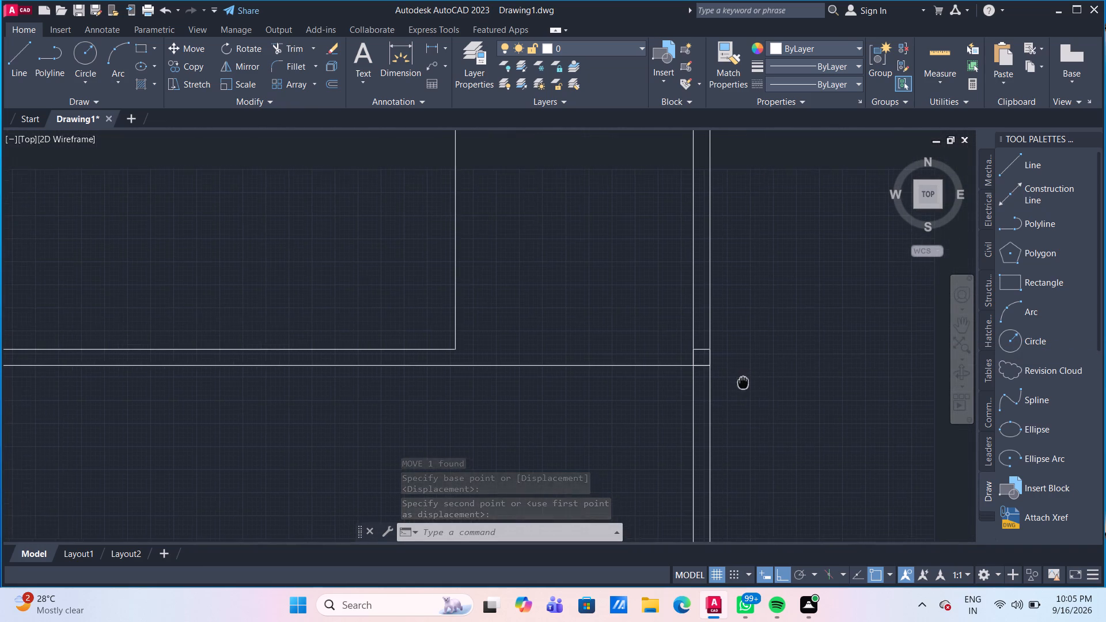
key("Escape")
Draw a 10' wide by 16' high room rectangle up and inward from the small square's top-left corner at the right wall's inner face.
scroll(628, 300, "down", 2)
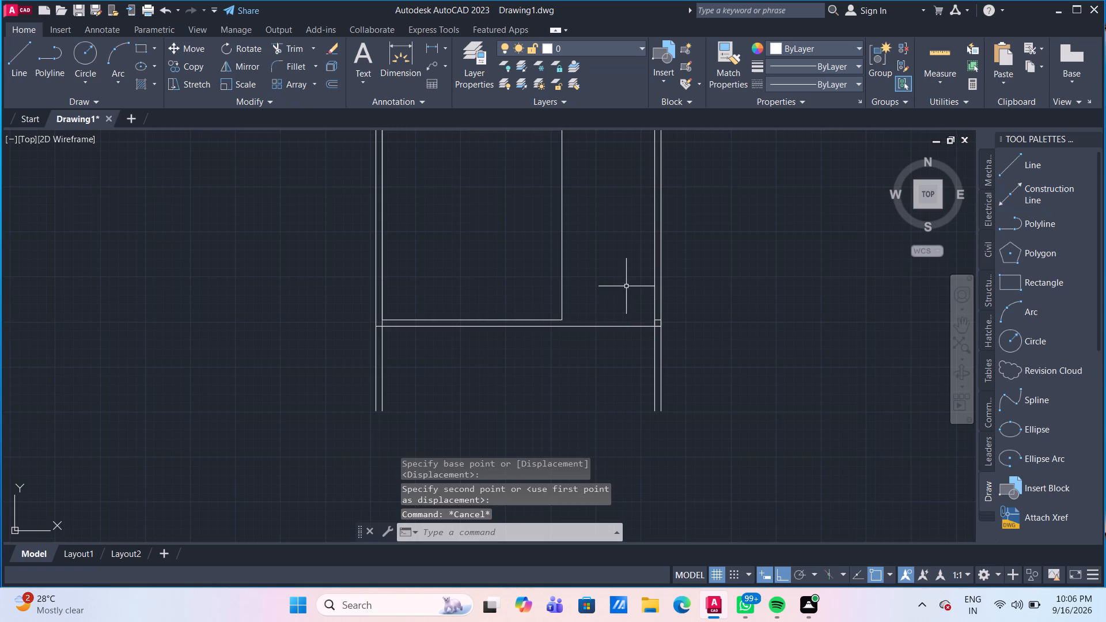
middle_click_drag(626, 286, 576, 348)
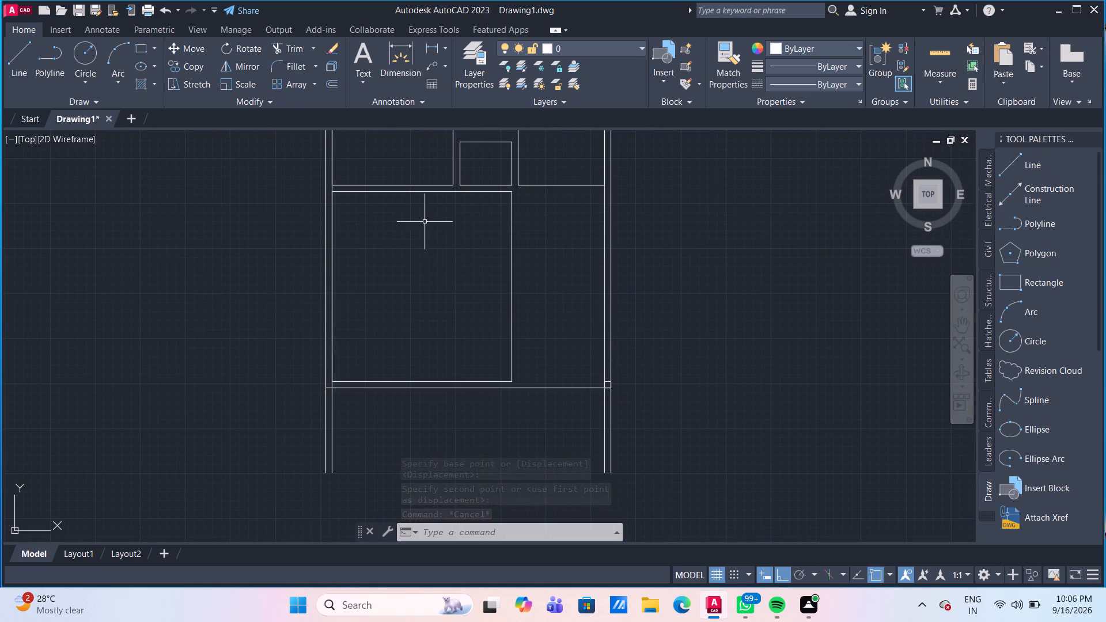
left_click(144, 53)
scroll(617, 381, "up", 2)
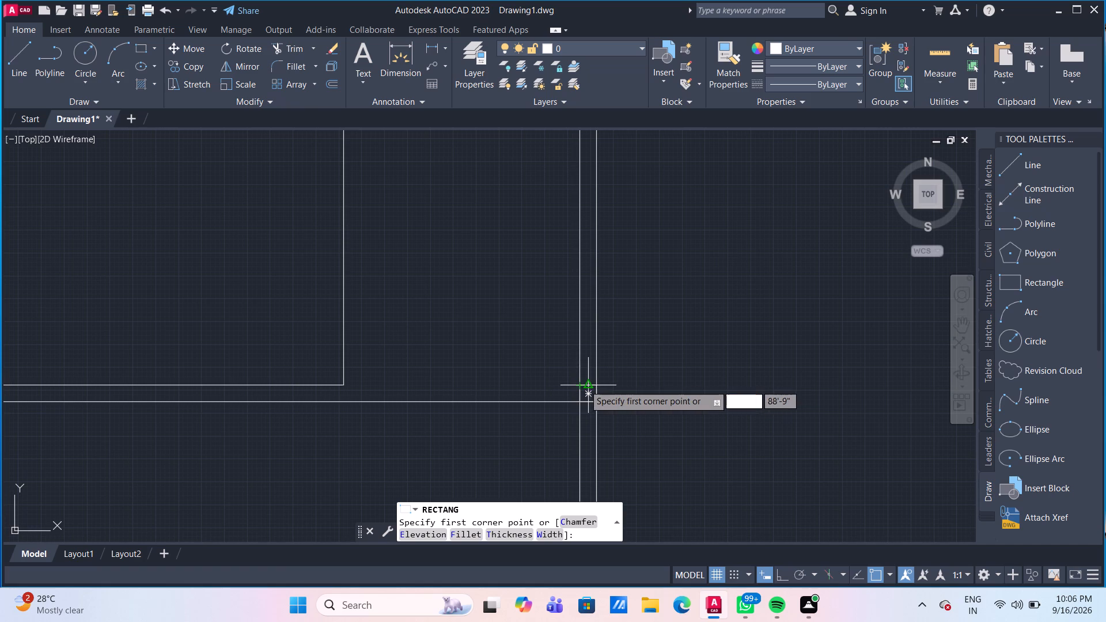
left_click(582, 386)
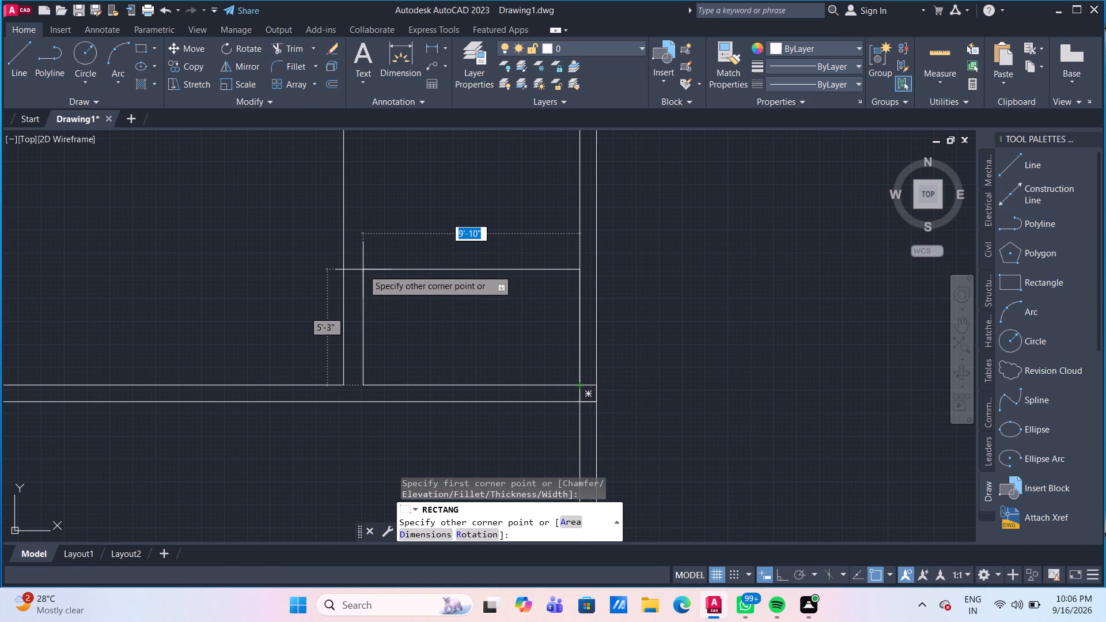
type("10")
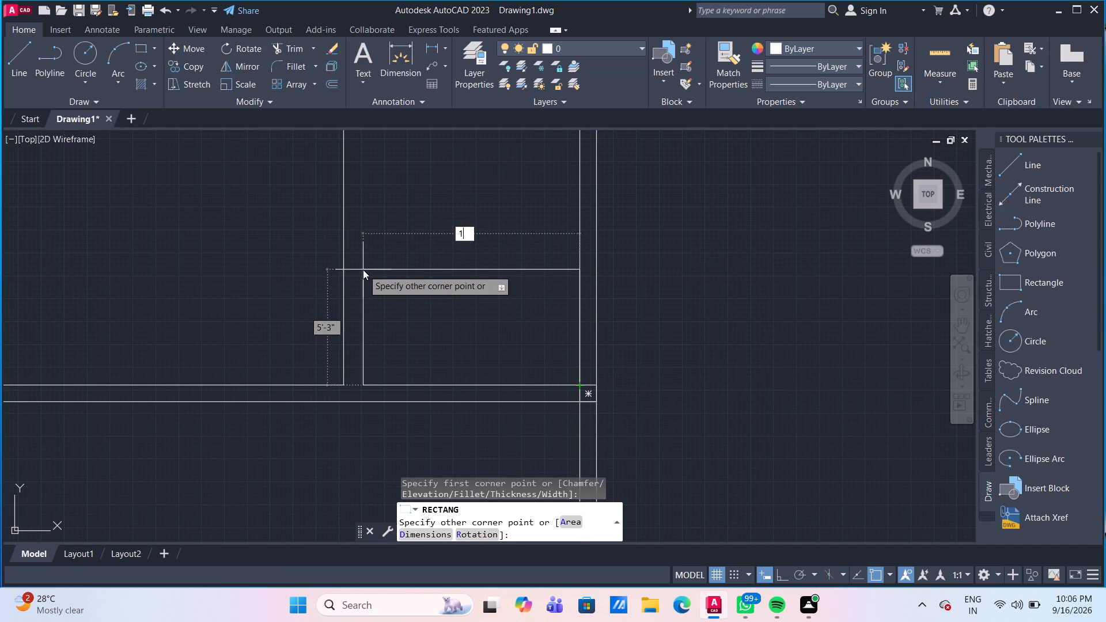
key("apostrophe")
key("Tab")
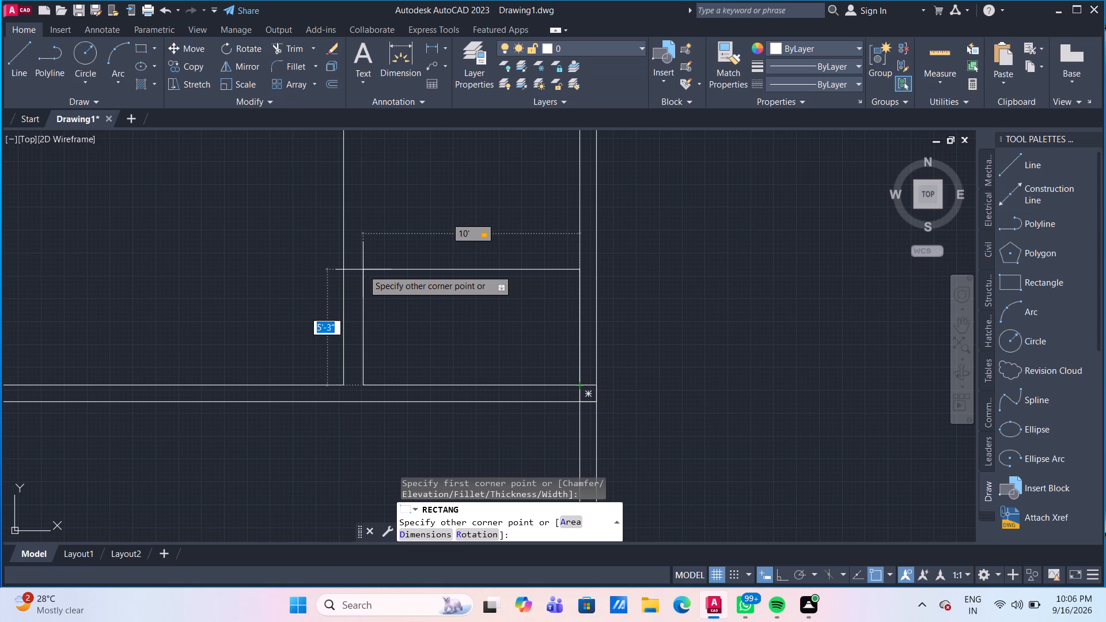
scroll(414, 232, "down", 2)
middle_click_drag(414, 232, 371, 343)
type("16")
key("apostrophe")
key("Return")
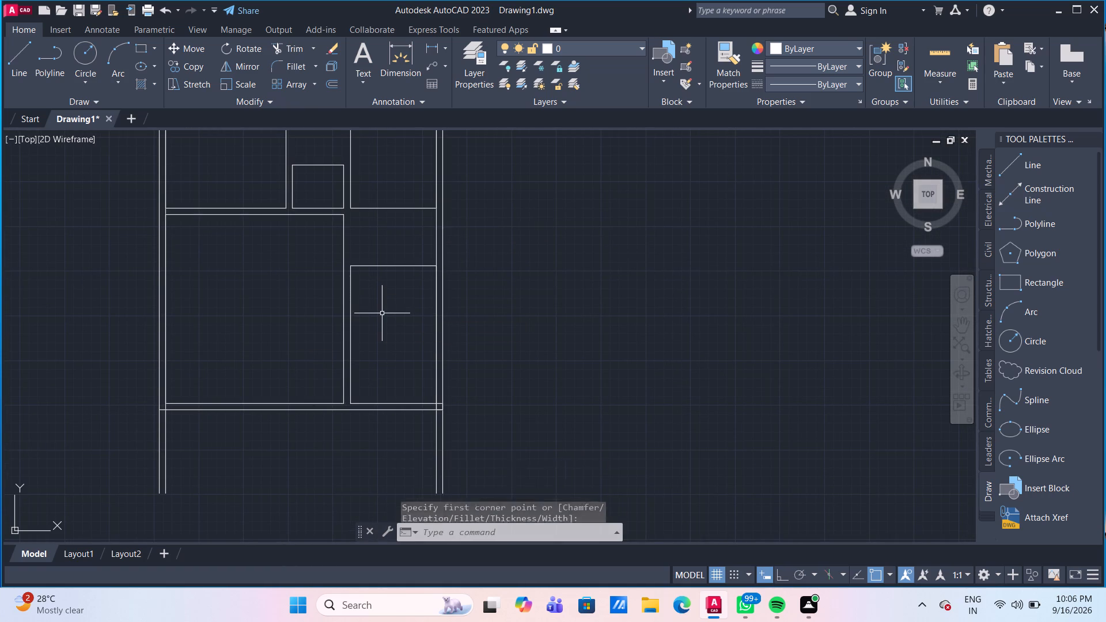
Trim the left and right outer wall lines that extend below the bottom outer line.
middle_click_drag(505, 389, 504, 390)
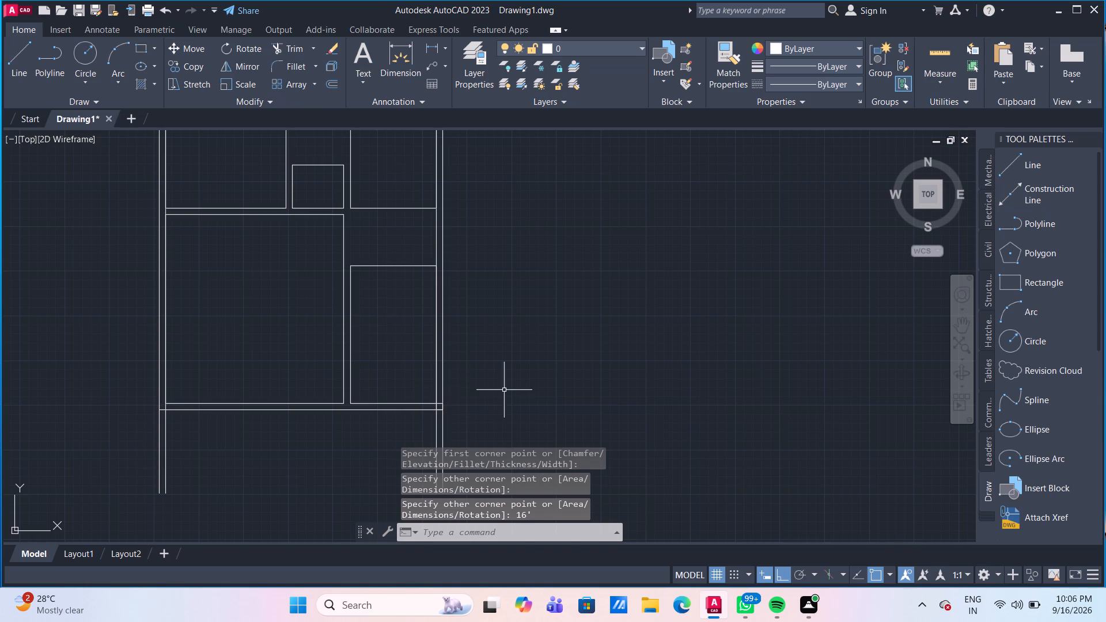
middle_click_drag(504, 390, 513, 314)
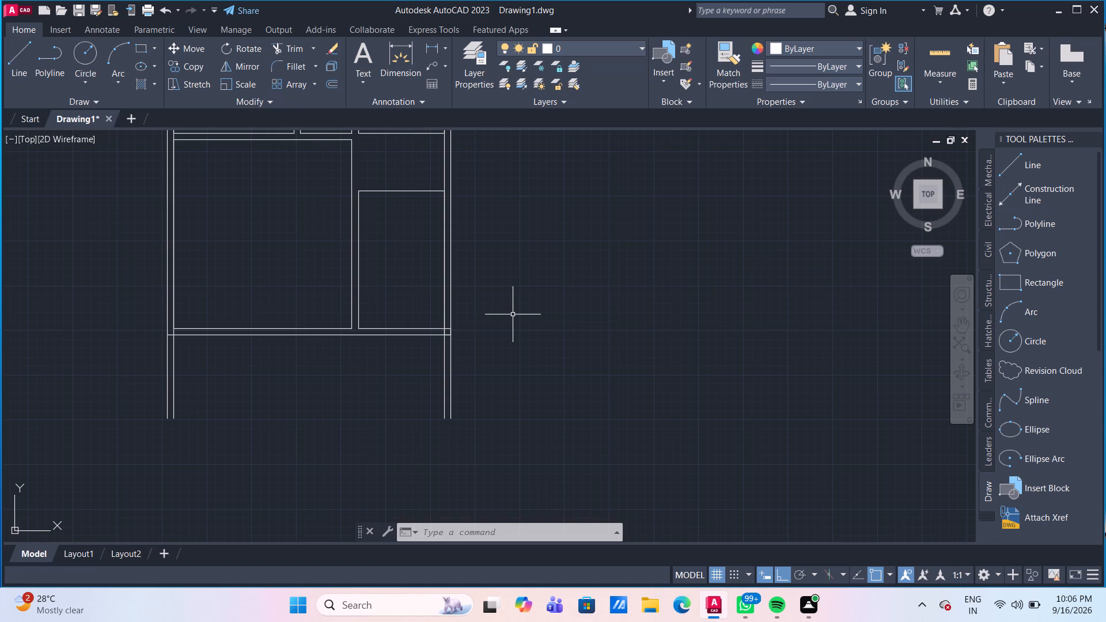
middle_click_drag(492, 243, 533, 289)
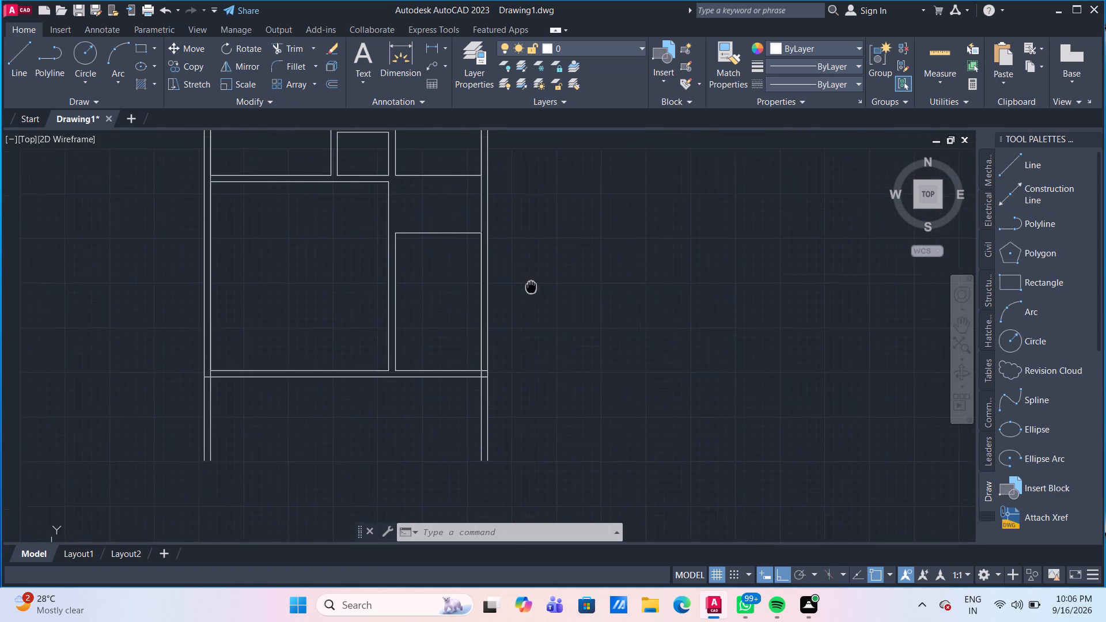
middle_click_drag(533, 289, 533, 236)
scroll(533, 289, "up", 1)
middle_click_drag(568, 282, 579, 242)
scroll(587, 305, "down", 1)
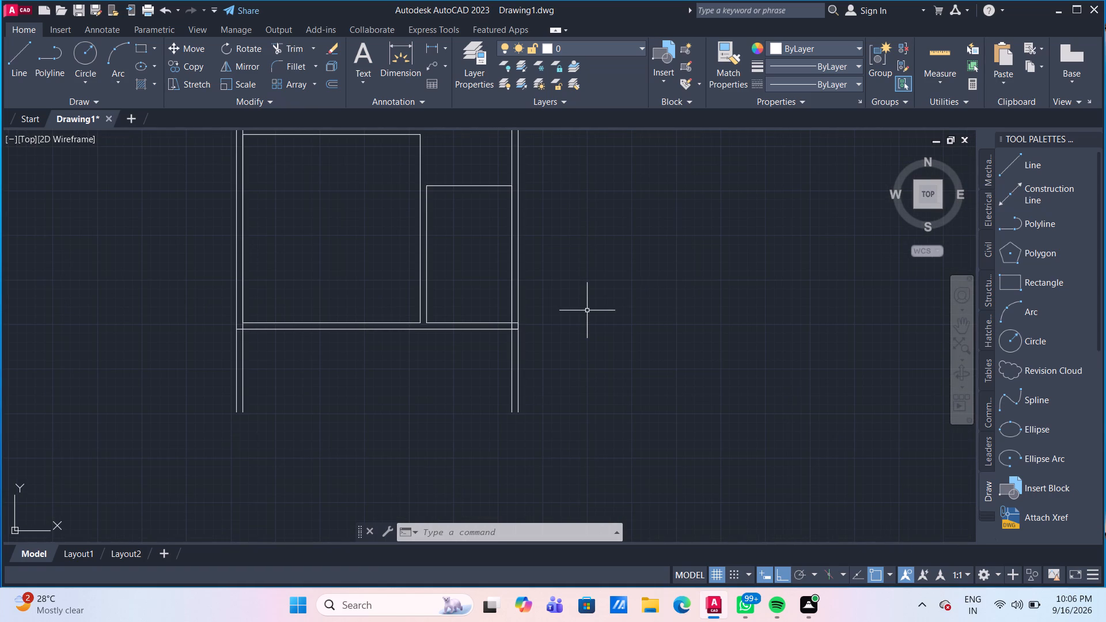
type("TR")
key("Return")
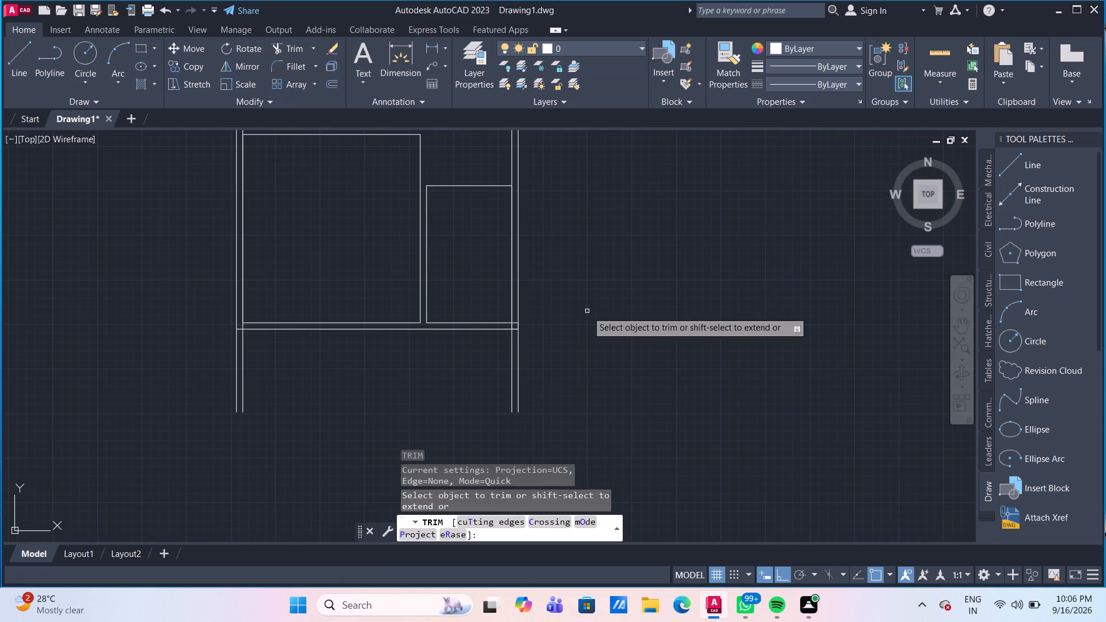
left_click_drag(589, 380, 579, 379)
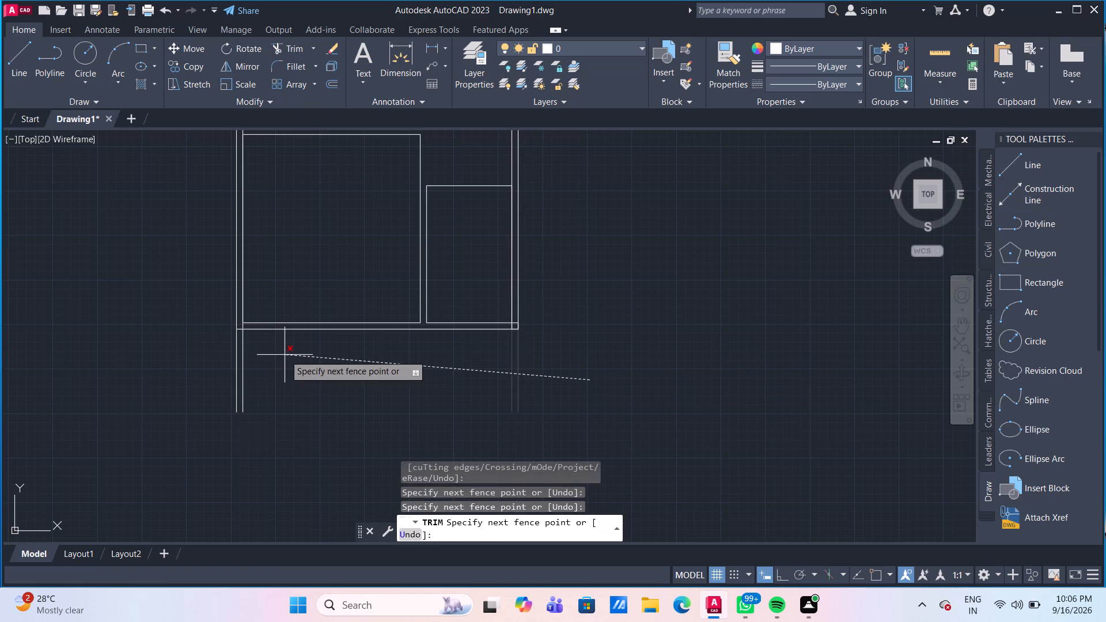
left_click(199, 354)
scroll(628, 271, "down", 2)
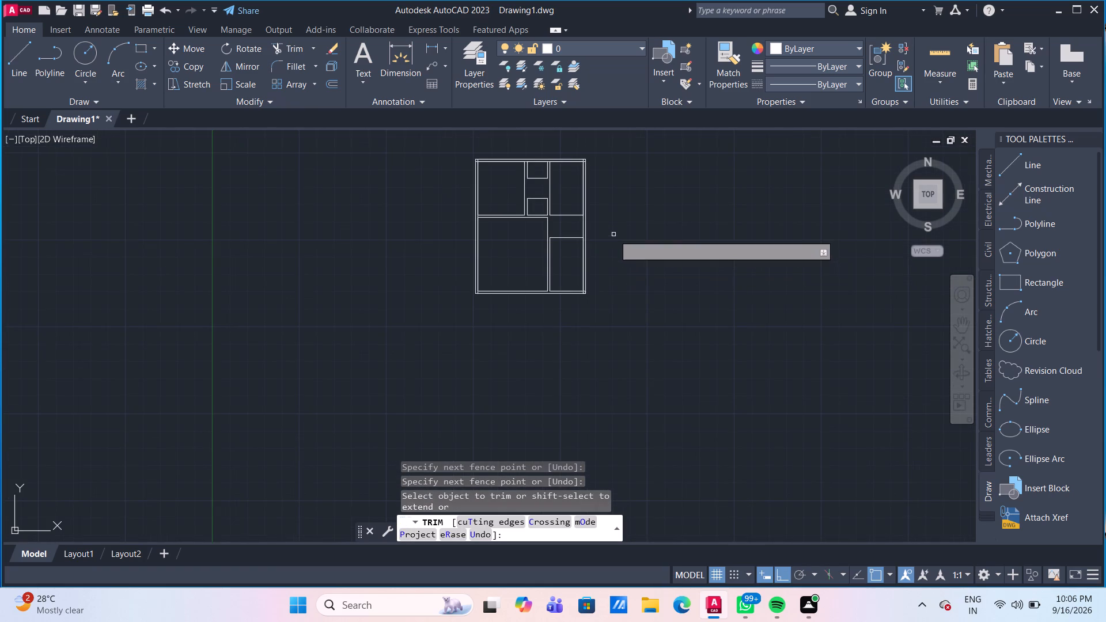
middle_click_drag(608, 221, 638, 345)
key("Escape")
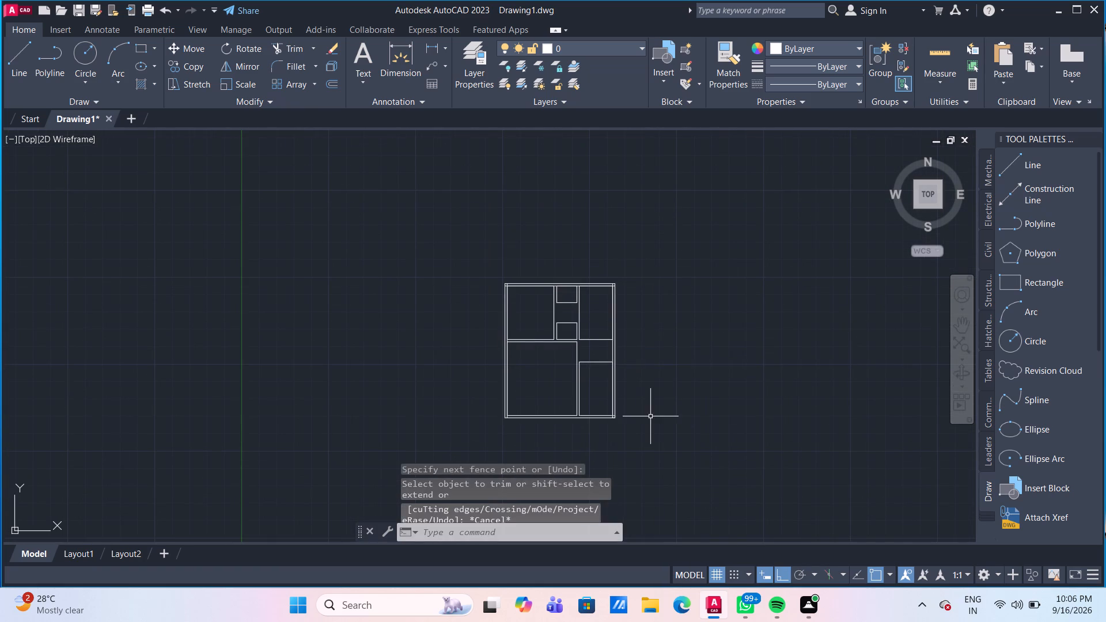
Move the small spacer square by its top-right corner to the upper-right room's lower-right corner, on the right wall's inner face.
scroll(650, 416, "up", 3)
scroll(524, 408, "up", 1)
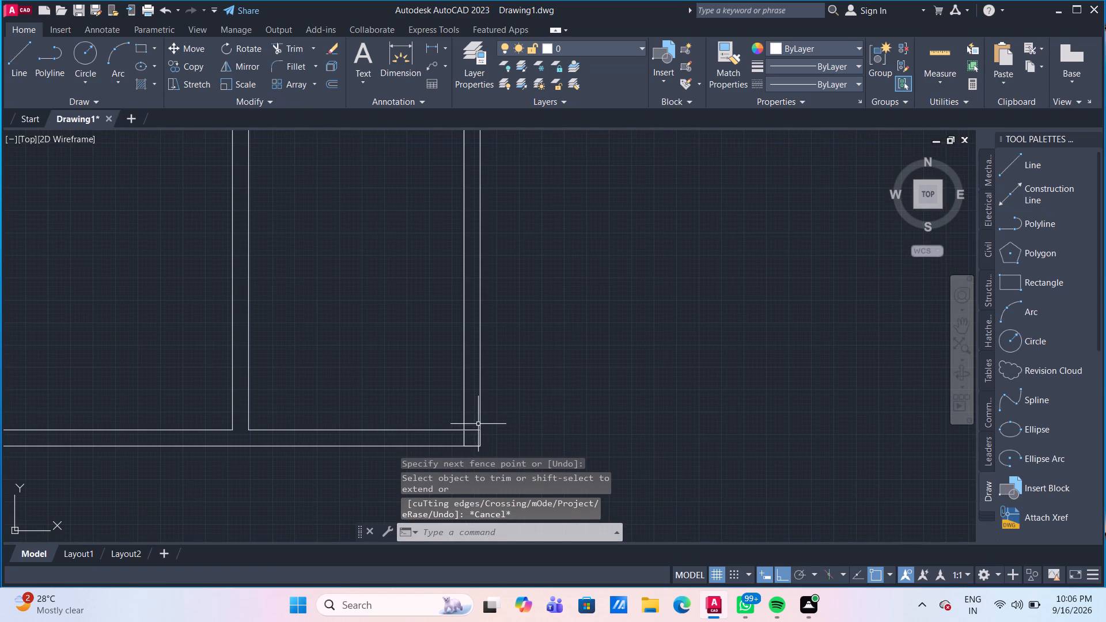
left_click(475, 430)
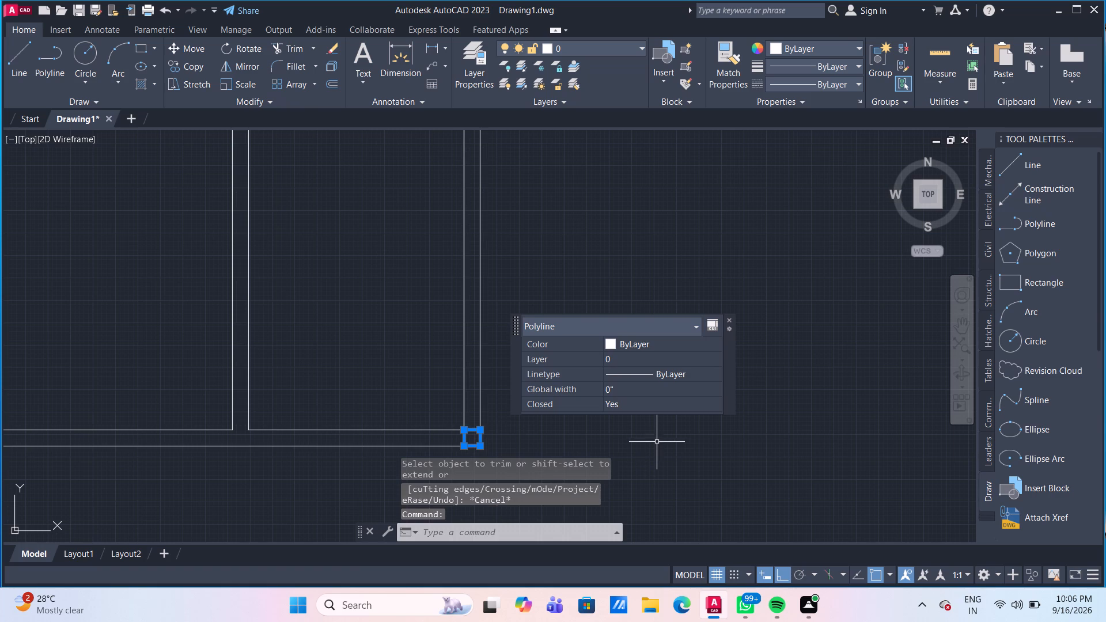
key("m")
key("Return")
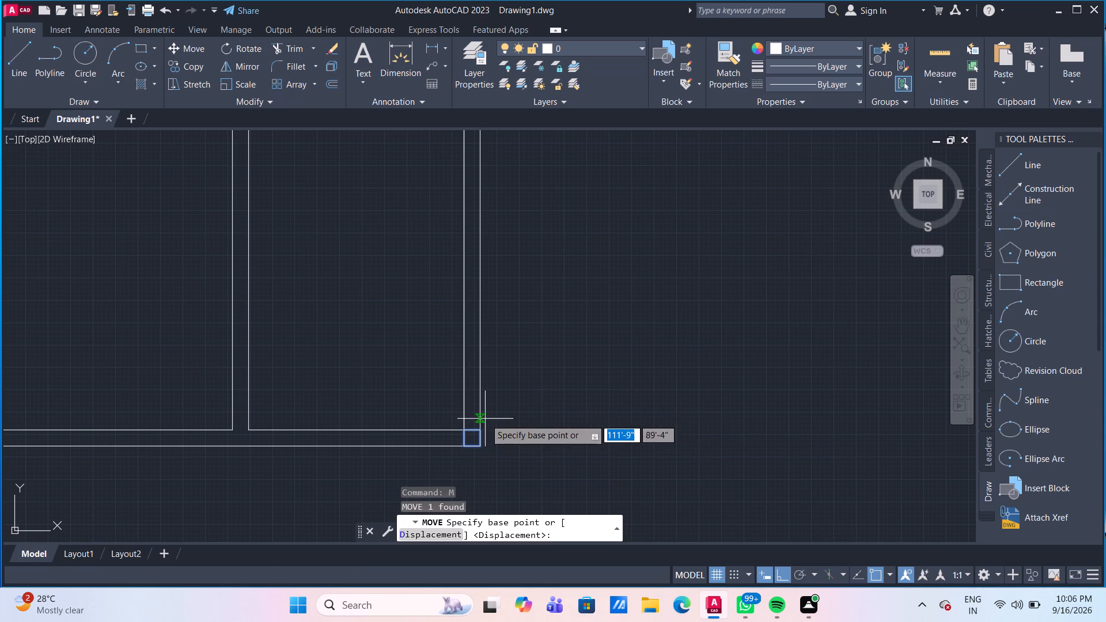
scroll(485, 419, "up", 1)
scroll(485, 419, "down", 2)
scroll(534, 365, "down", 2)
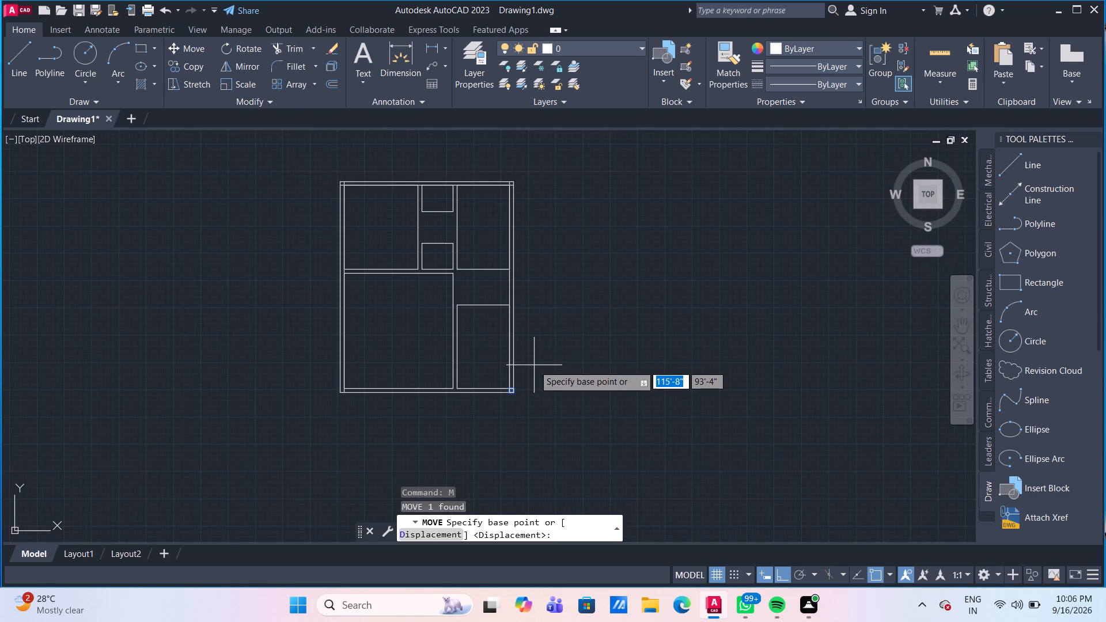
scroll(534, 365, "up", 2)
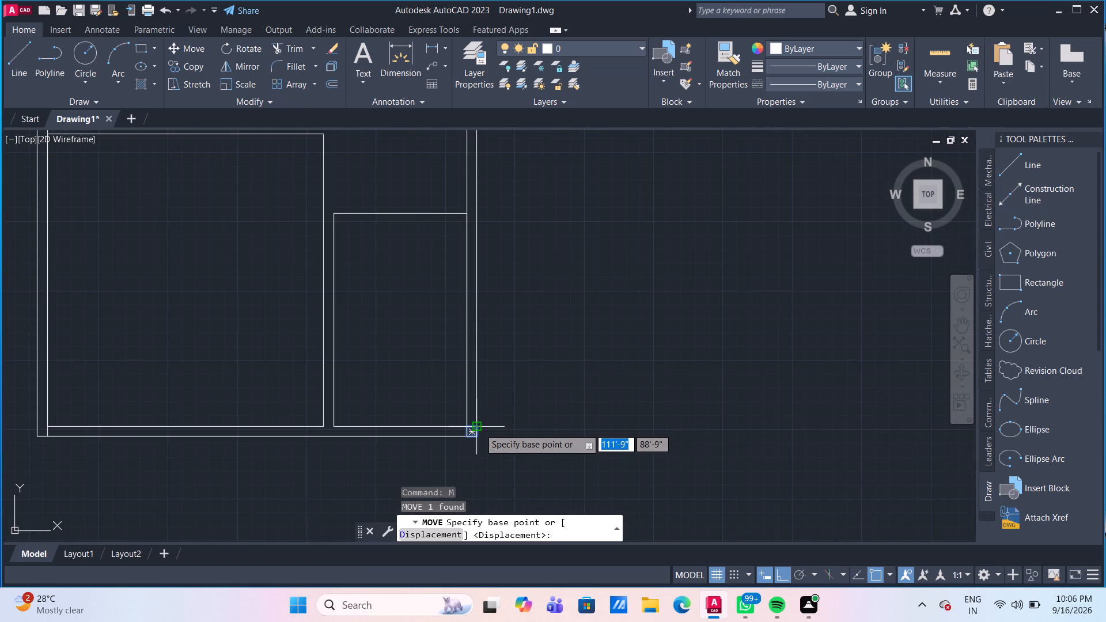
left_click(479, 428)
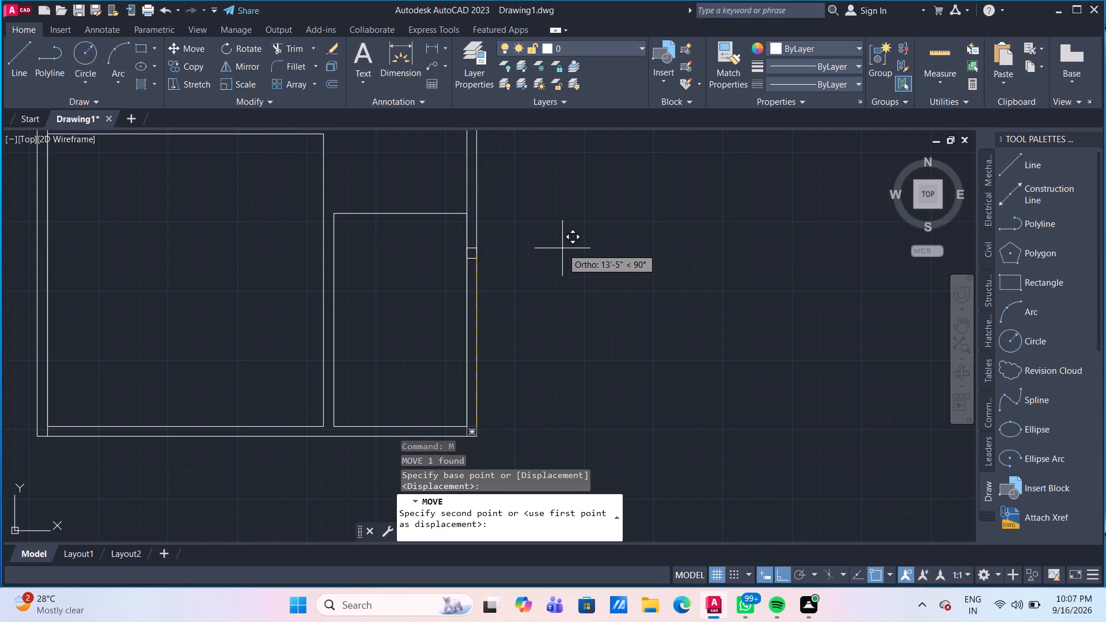
middle_click_drag(527, 212, 519, 351)
scroll(469, 286, "up", 1)
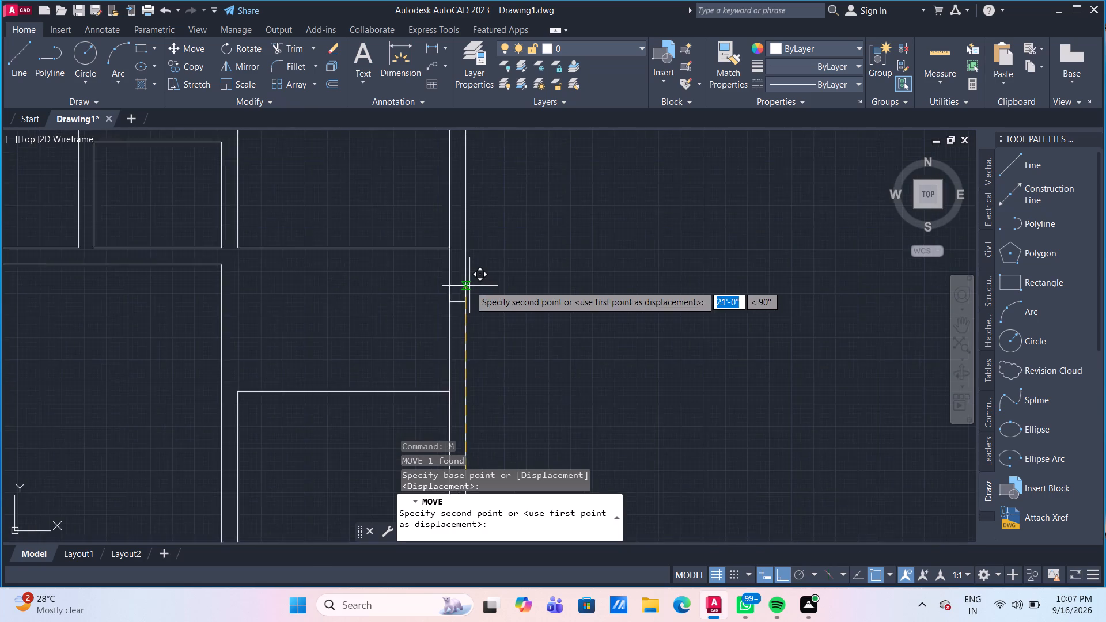
scroll(469, 286, "up", 1)
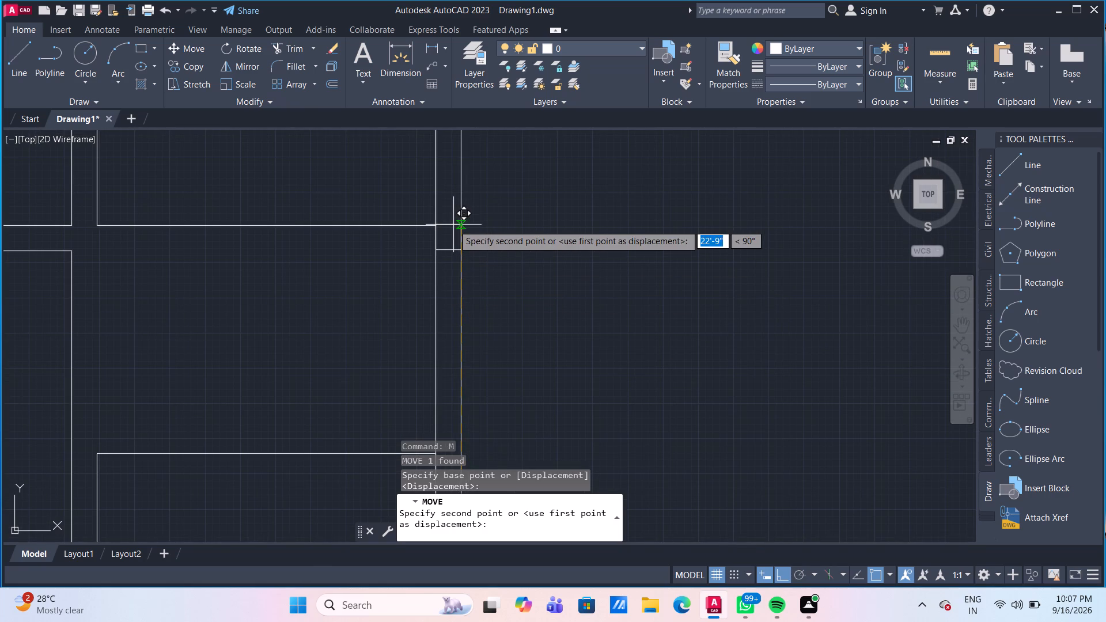
scroll(452, 226, "down", 3)
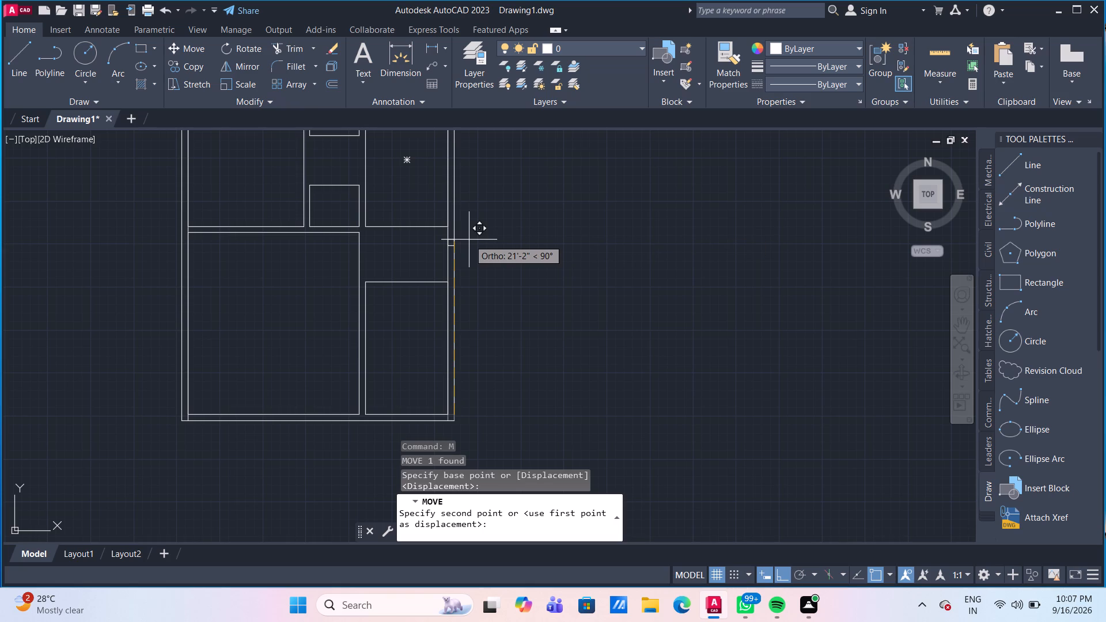
scroll(446, 233, "up", 2)
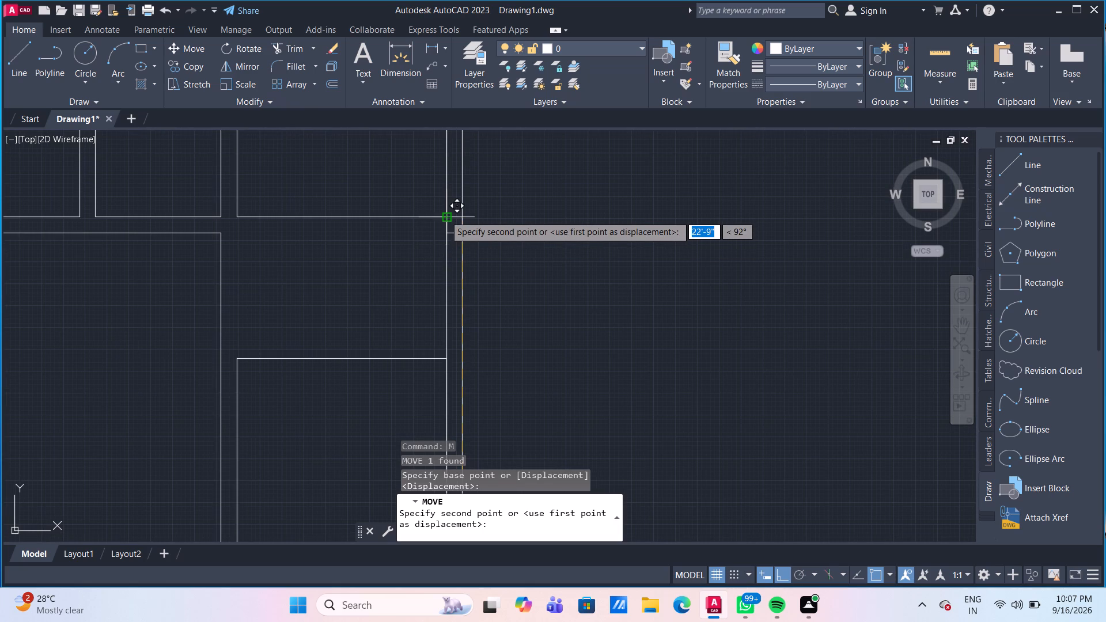
left_click(442, 215)
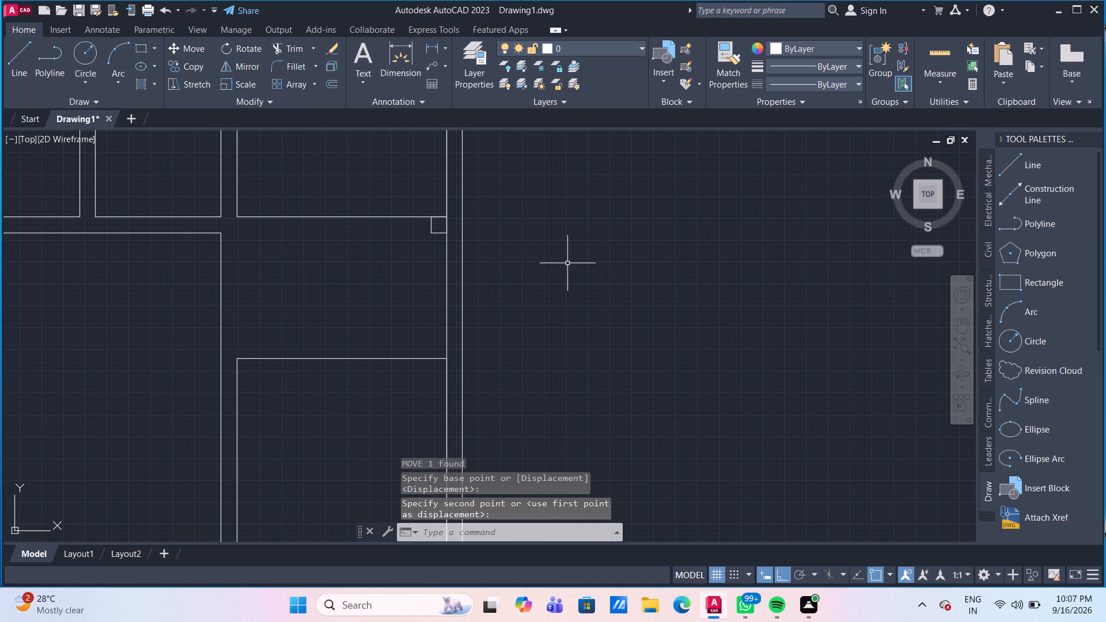
Start measuring the gap between the upper-right room and the 10' by 16' room below it.
scroll(558, 277, "down", 1)
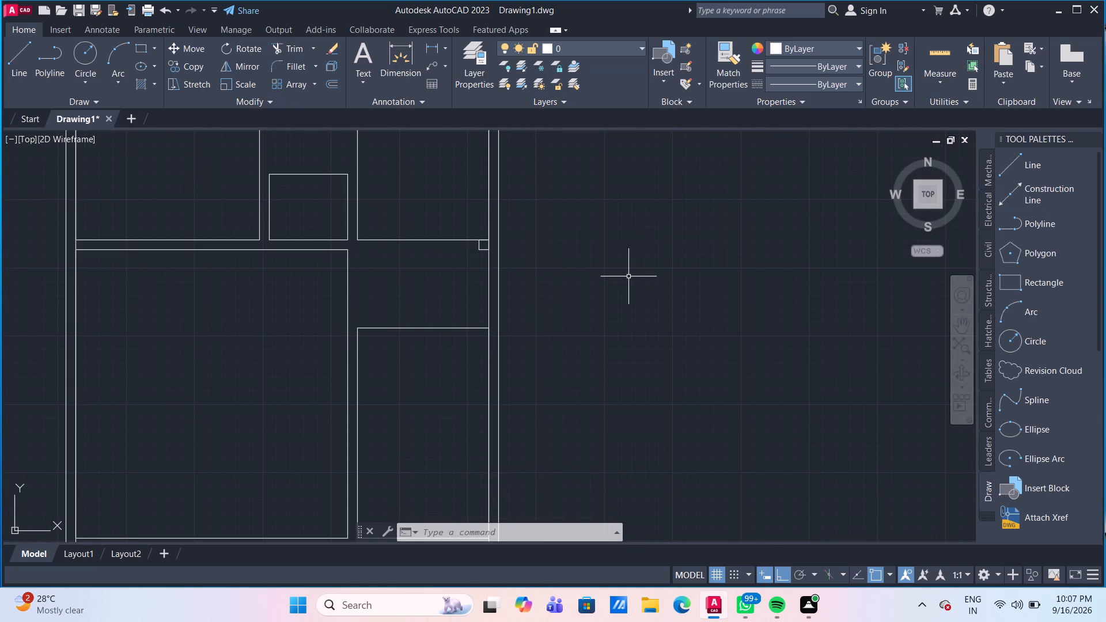
left_click(953, 56)
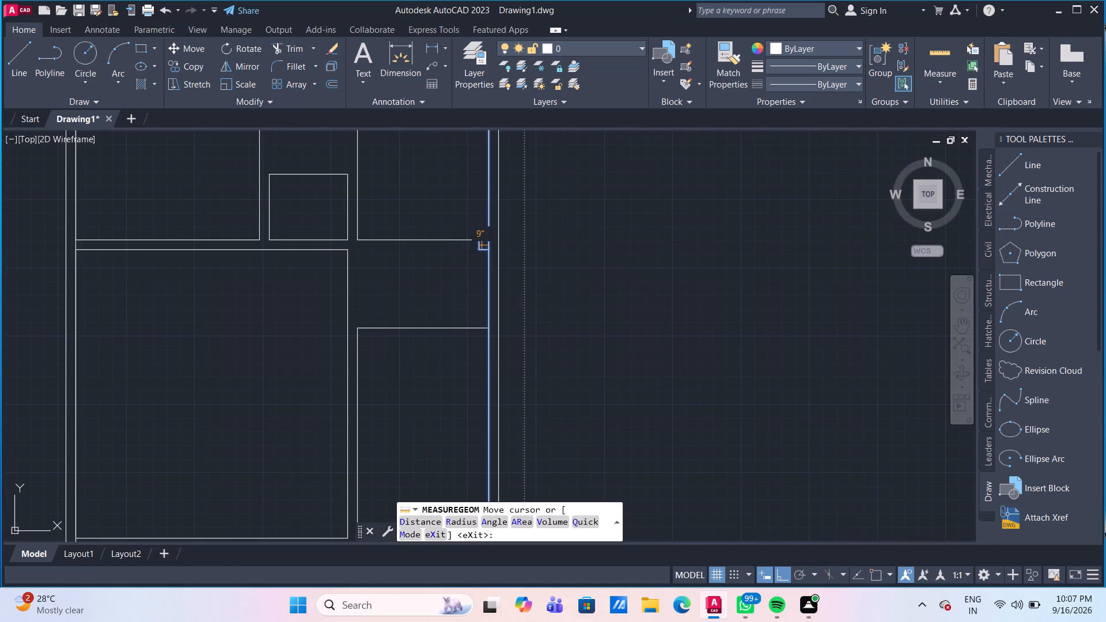
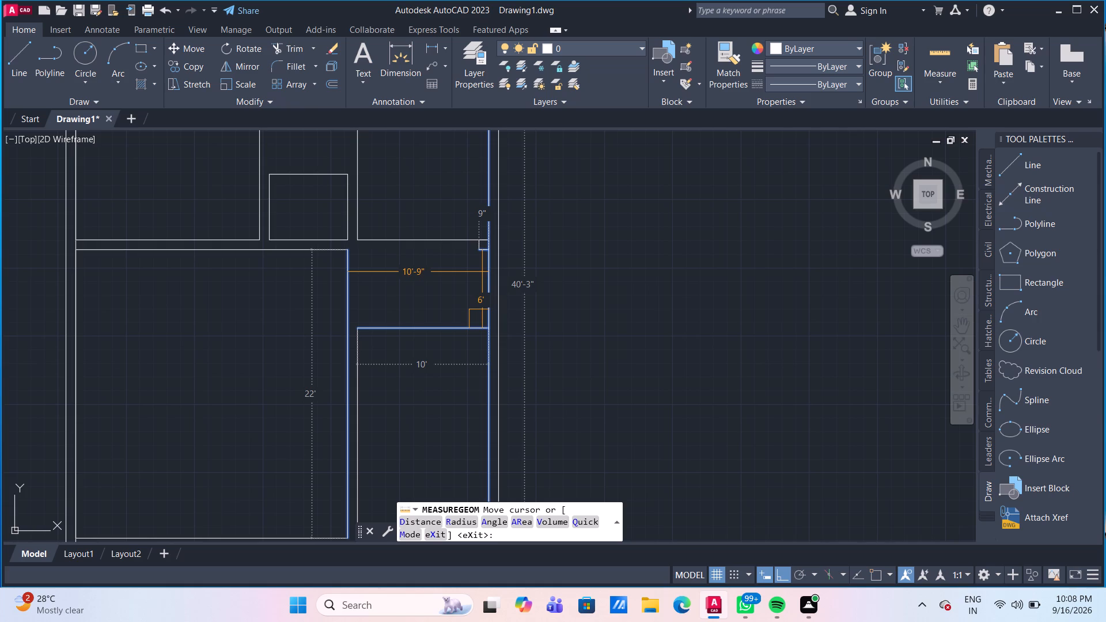
Finish measuring the gap between the upper-right room and the 10' by 16' room below it.
scroll(482, 272, "down", 1)
scroll(615, 236, "down", 1)
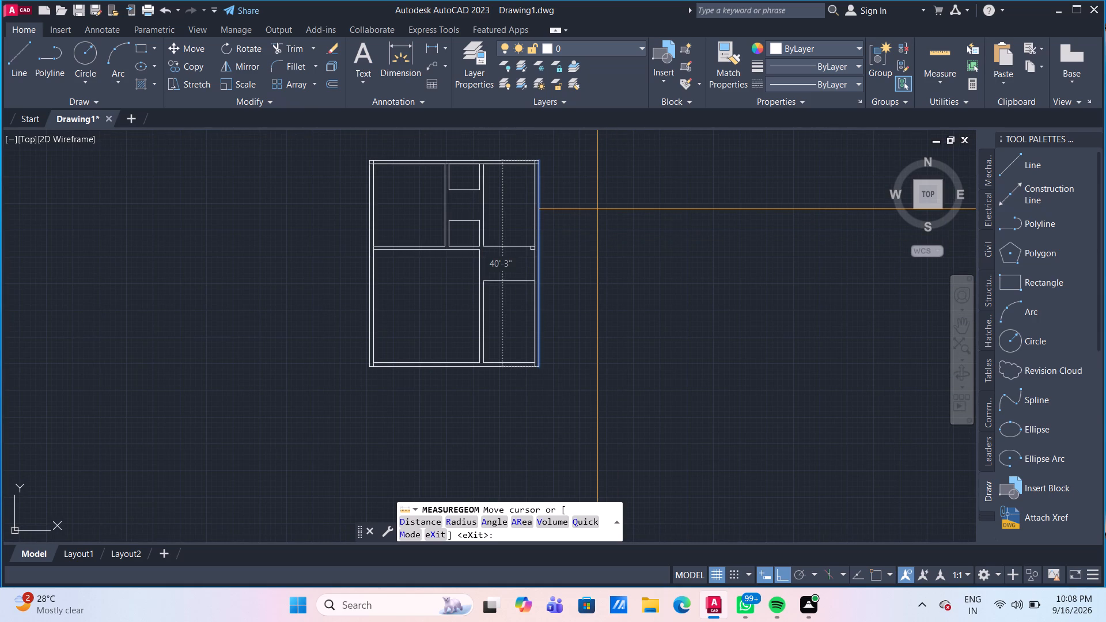
key("Escape")
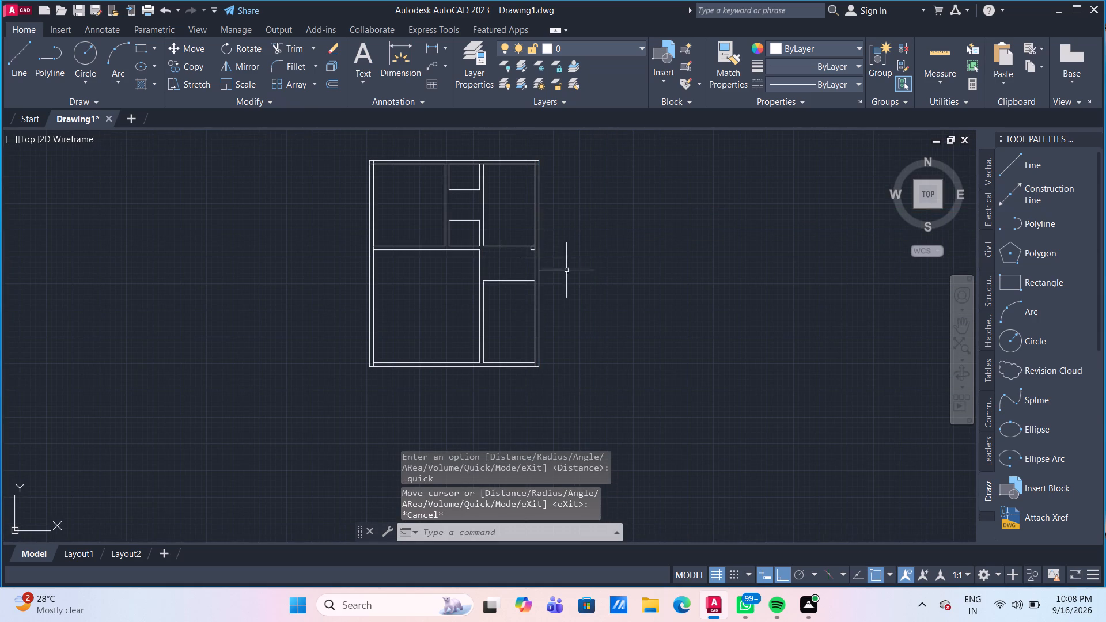
Explode the whole floor plan so the room rectangles become separate lines.
middle_click_drag(586, 278, 601, 287)
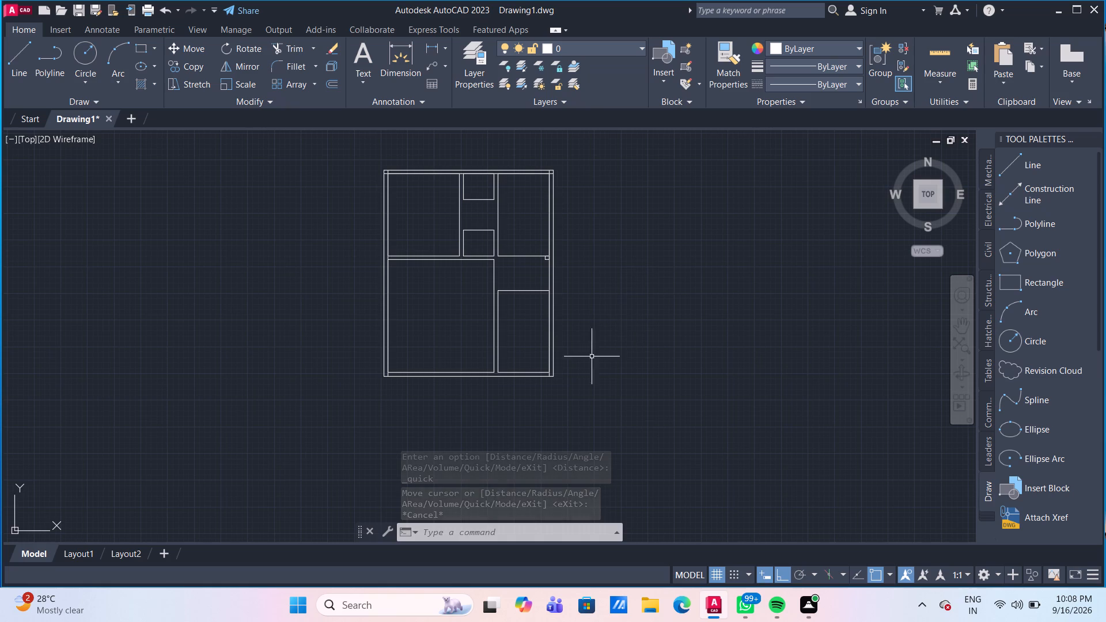
left_click_drag(571, 389, 561, 370)
left_click(354, 140)
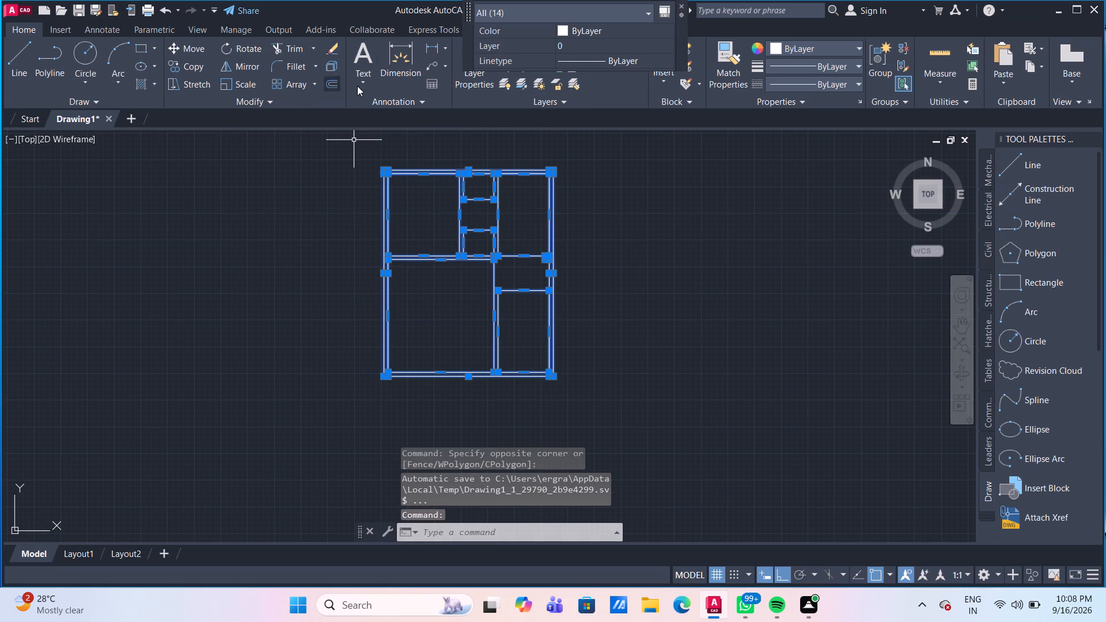
left_click(335, 60)
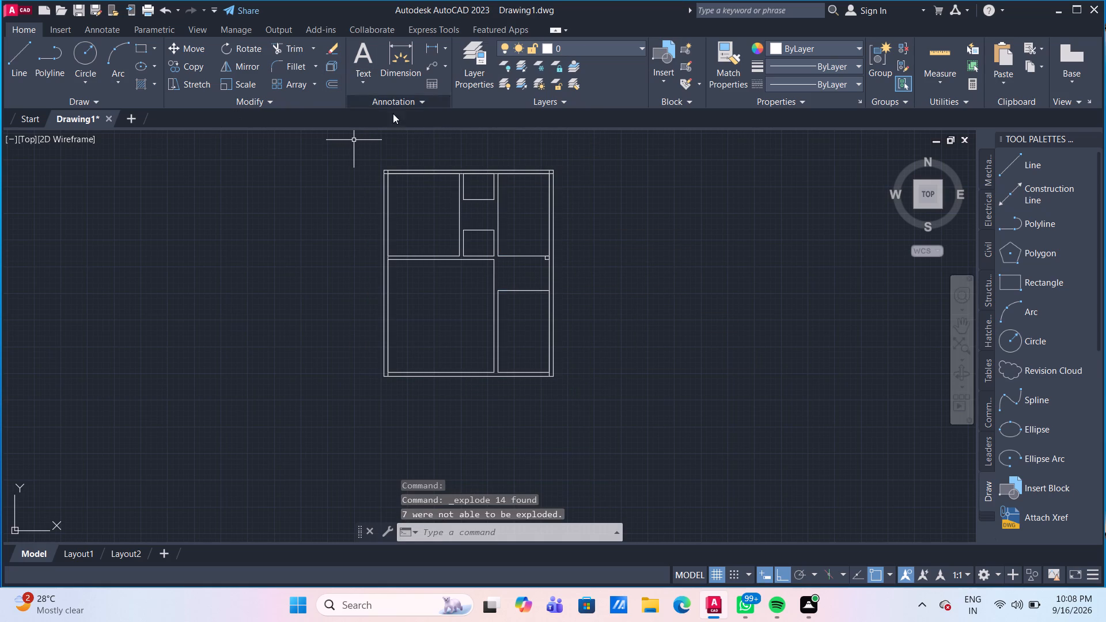
Measure the width and height of the upper small room between the two top rooms.
scroll(483, 202, "up", 2)
middle_click_drag(535, 211, 528, 230)
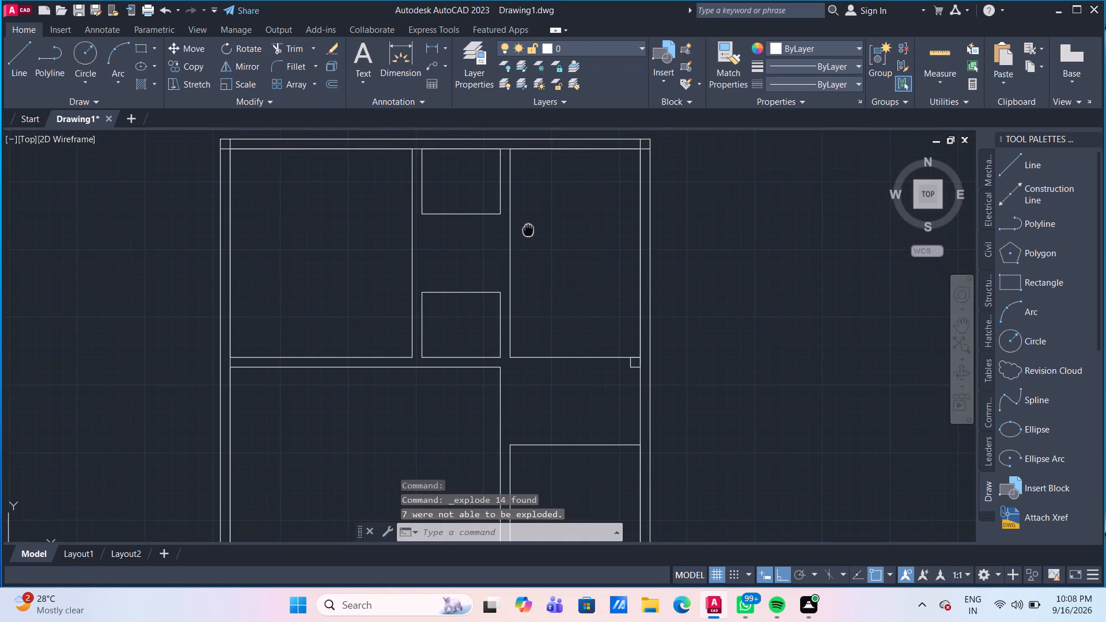
middle_click_drag(528, 230, 544, 256)
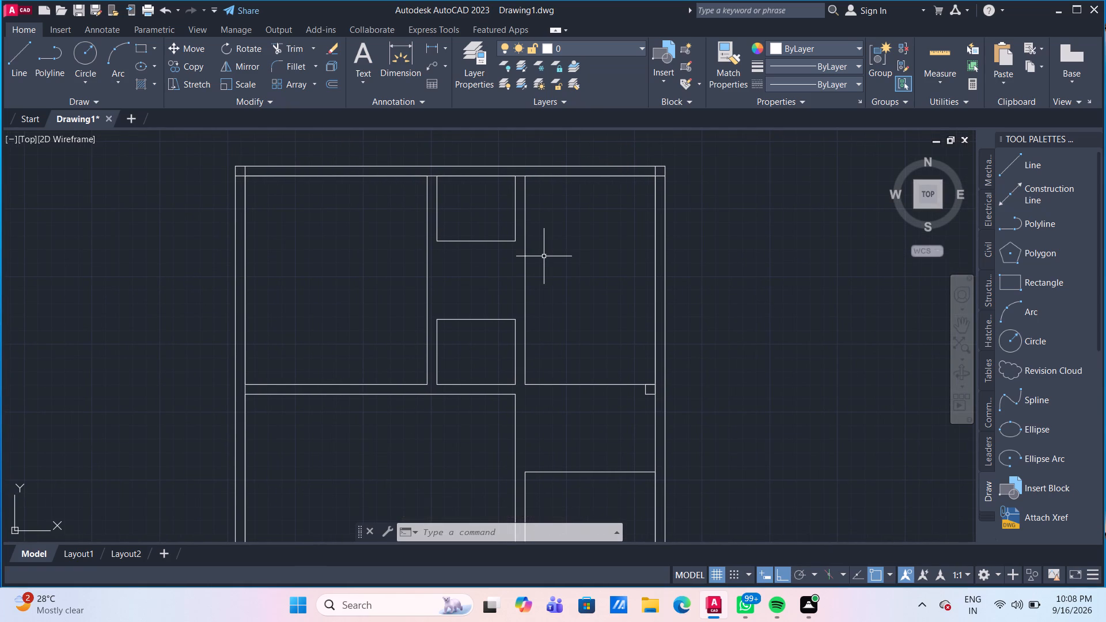
scroll(448, 212, "up", 1)
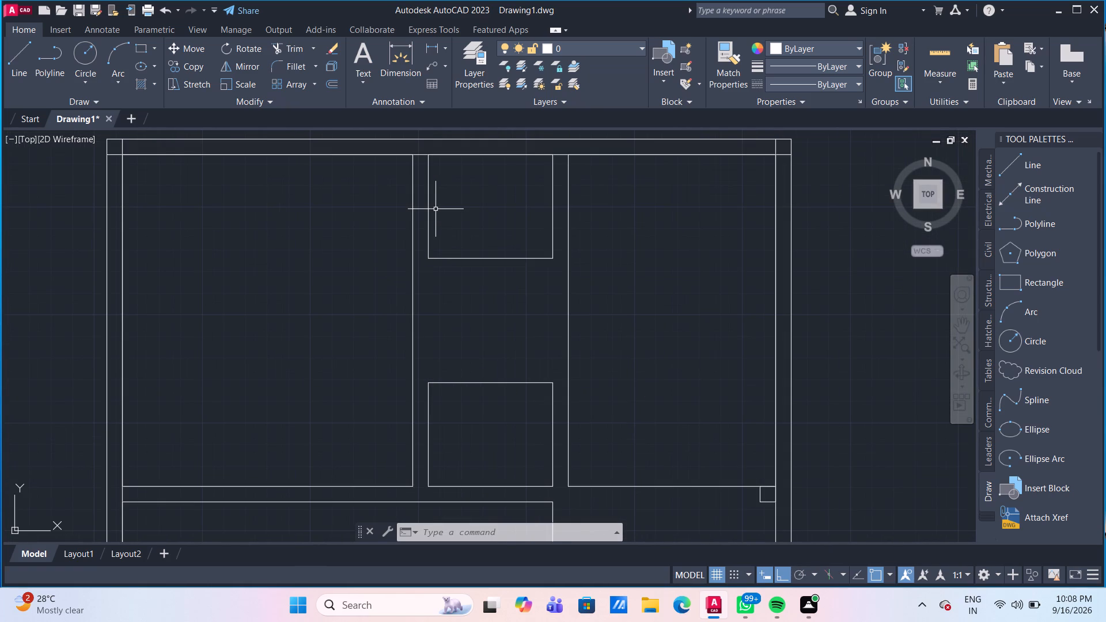
middle_click_drag(440, 209, 442, 255)
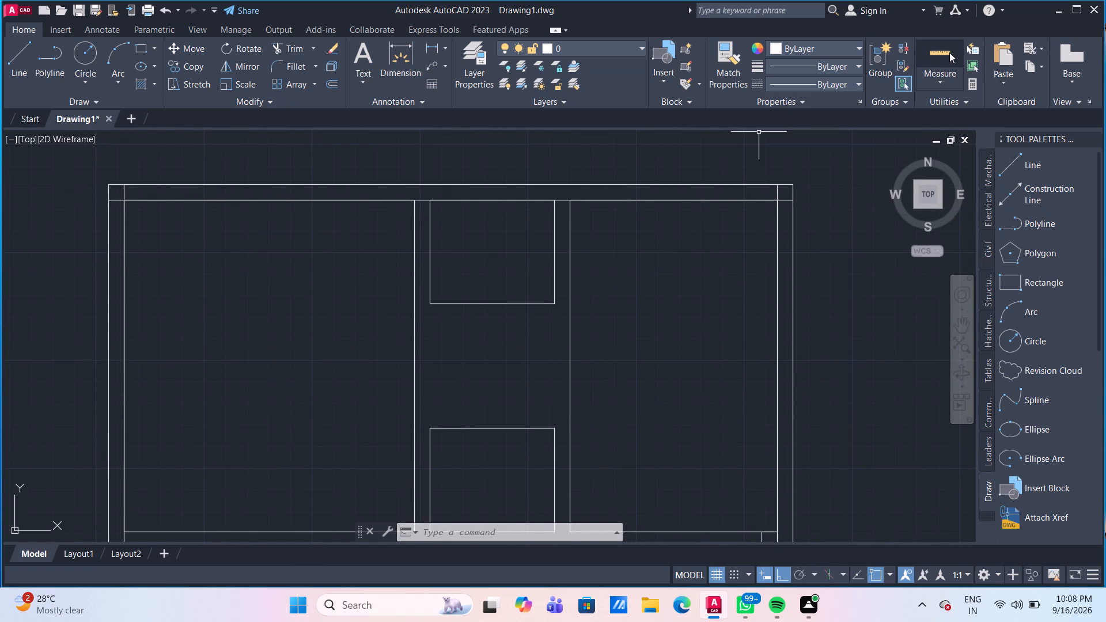
left_click(941, 54)
scroll(408, 223, "up", 1)
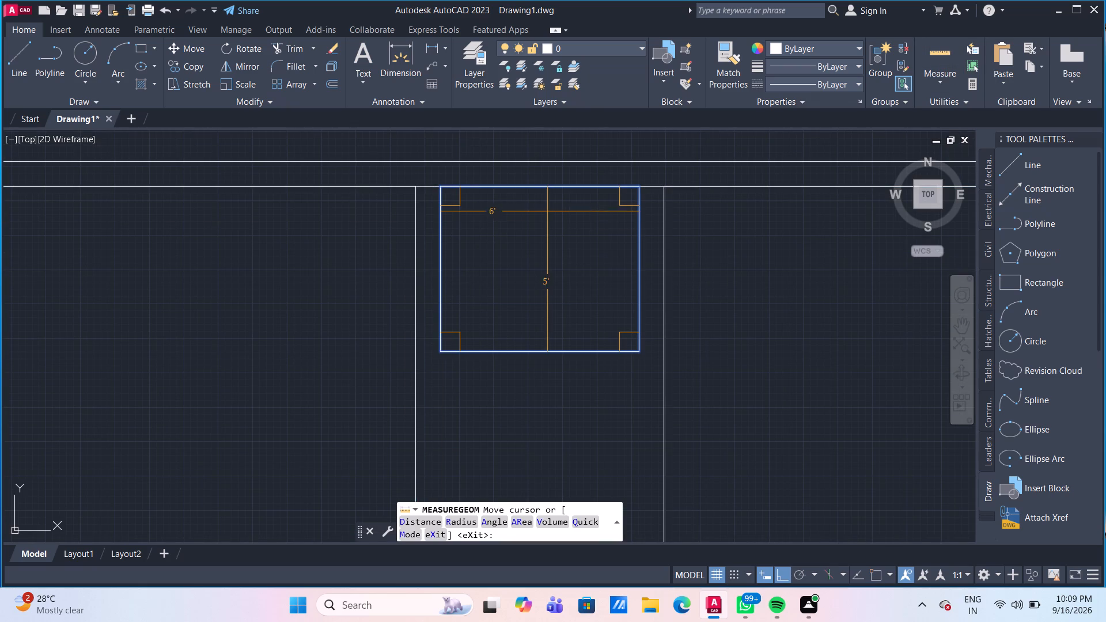
key("Escape")
Move the left side lines of both small middle rooms 4.5" left, toward the upper-left room's wall.
scroll(515, 249, "down", 2)
scroll(501, 254, "up", 1)
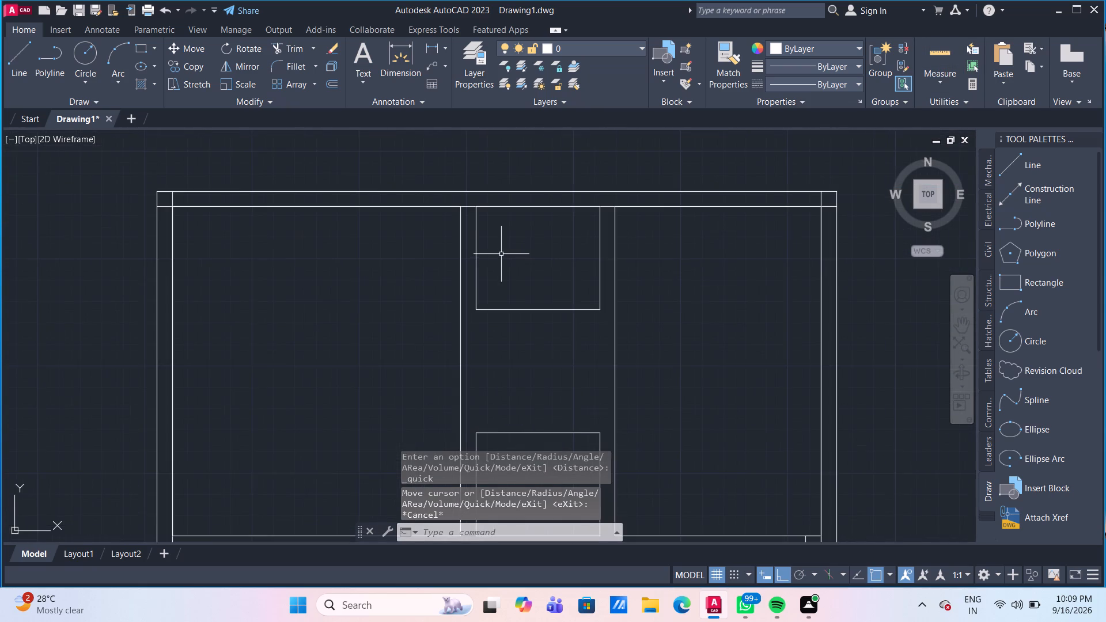
scroll(501, 254, "up", 1)
left_click(460, 242)
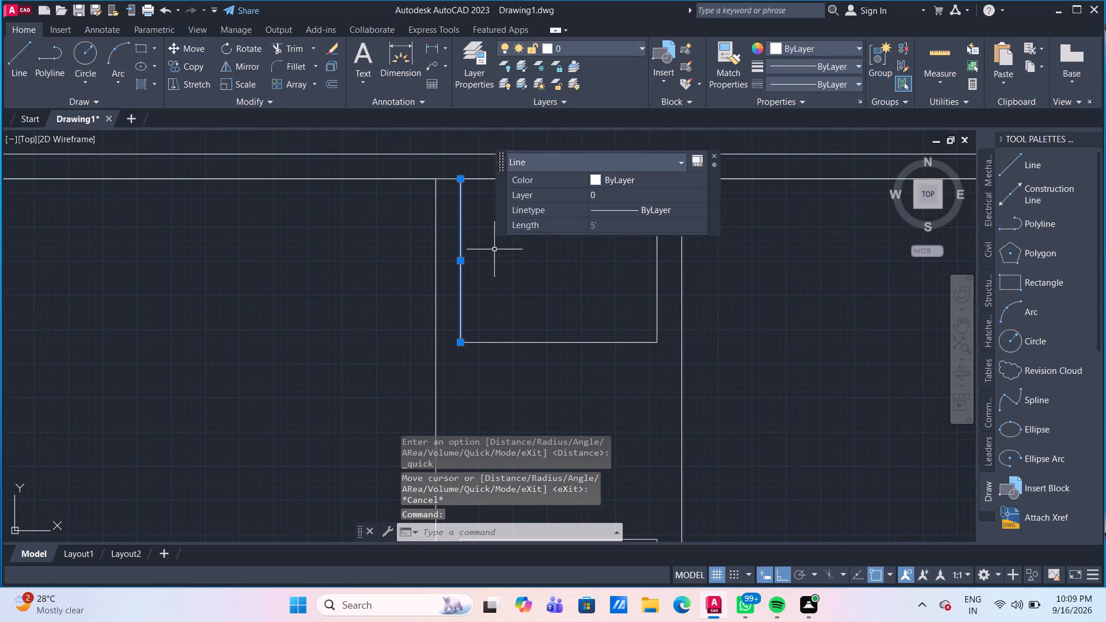
scroll(496, 250, "down", 2)
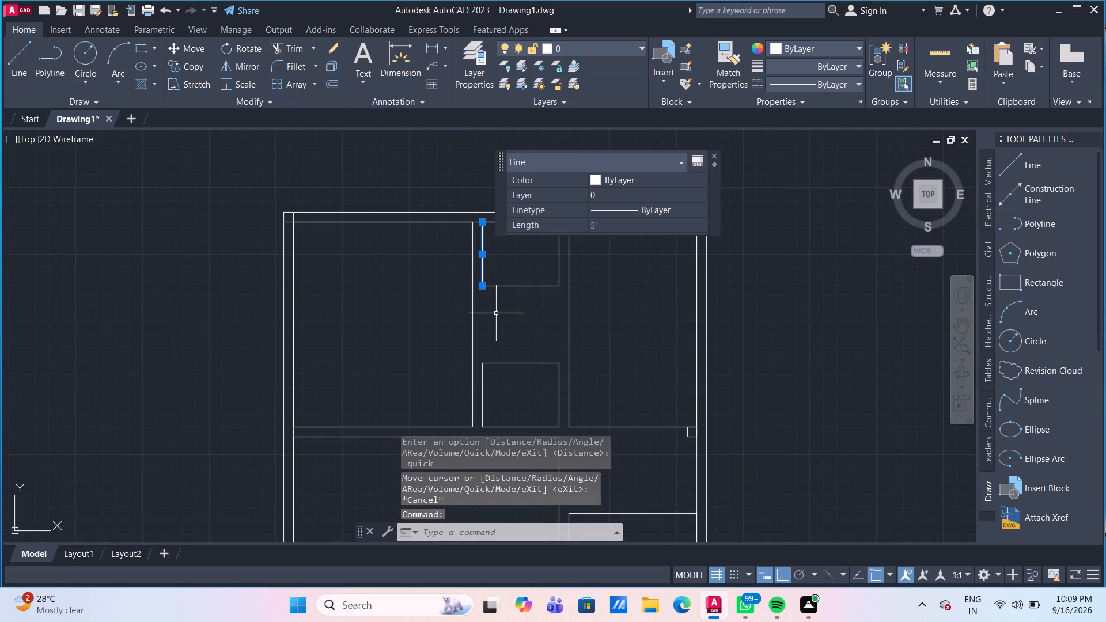
middle_click_drag(496, 314, 421, 195)
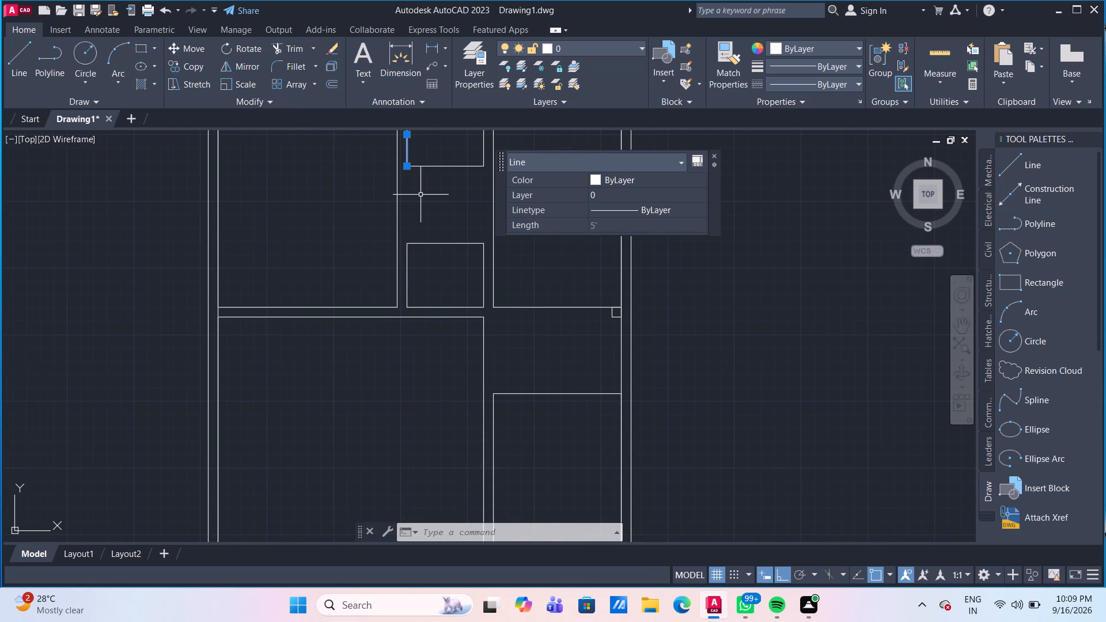
scroll(419, 200, "up", 1)
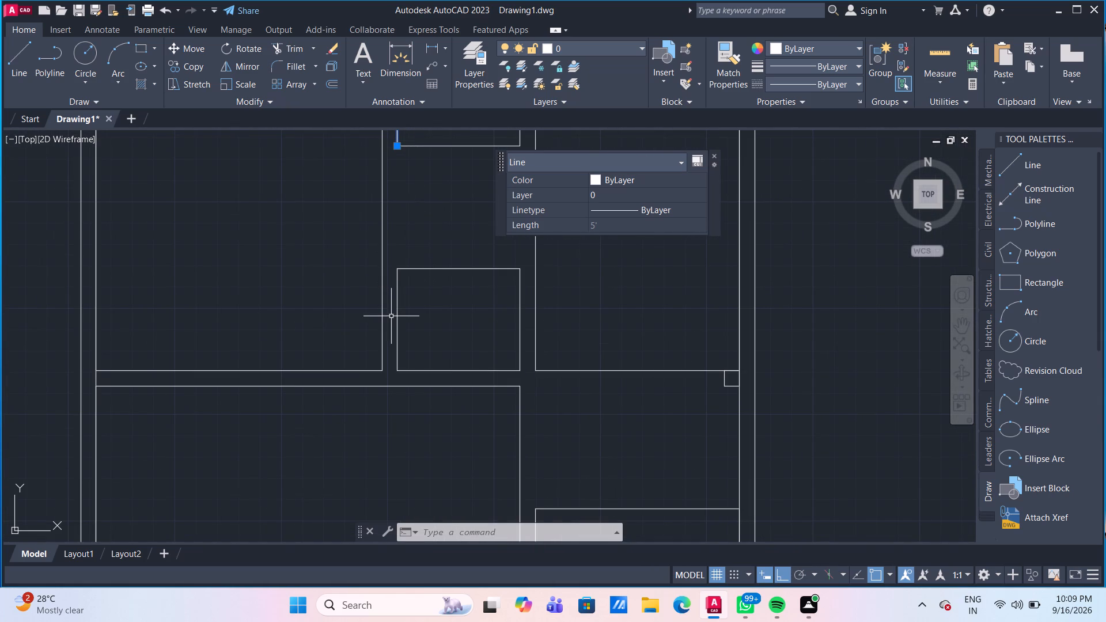
left_click(397, 318)
scroll(415, 195, "down", 1)
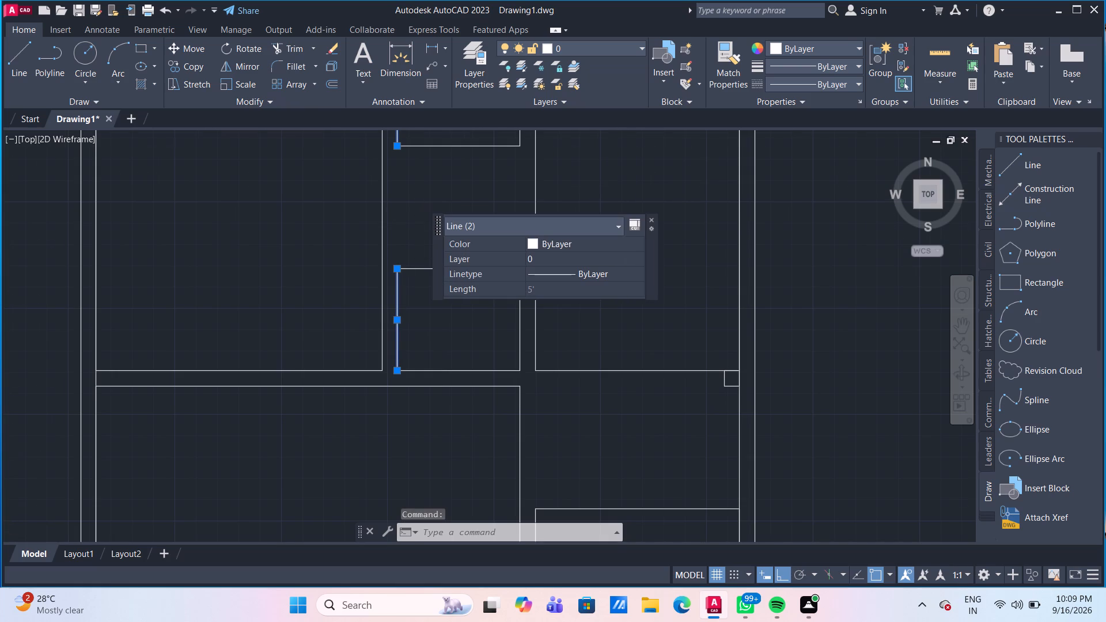
middle_click_drag(415, 195, 344, 329)
scroll(362, 274, "up", 2)
middle_click_drag(396, 289, 431, 364)
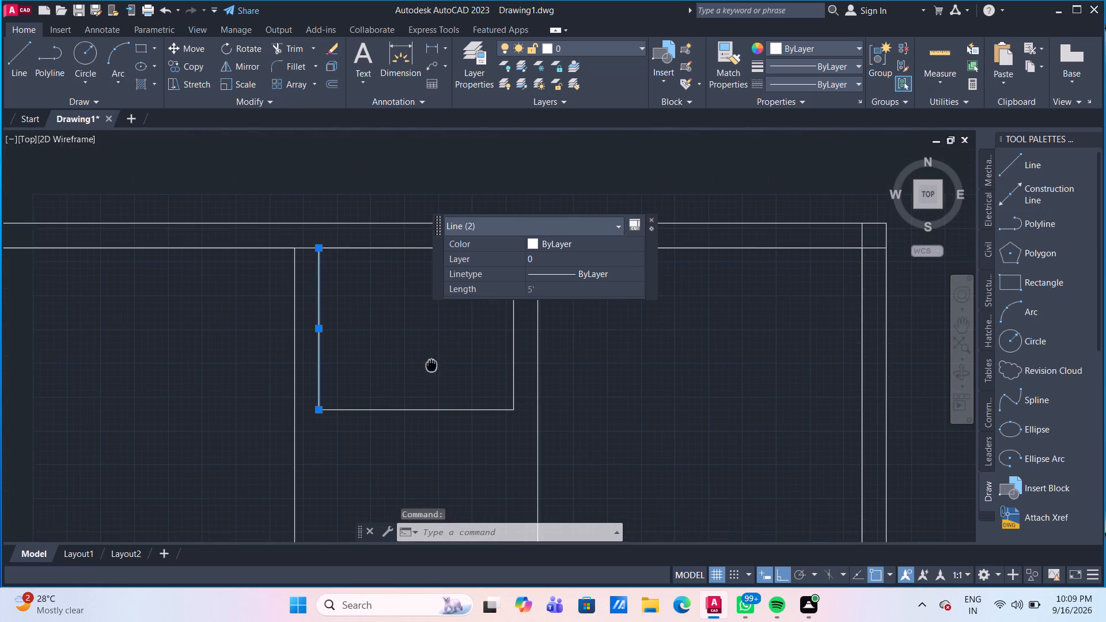
middle_click_drag(431, 364, 431, 365)
key("m")
key("Return")
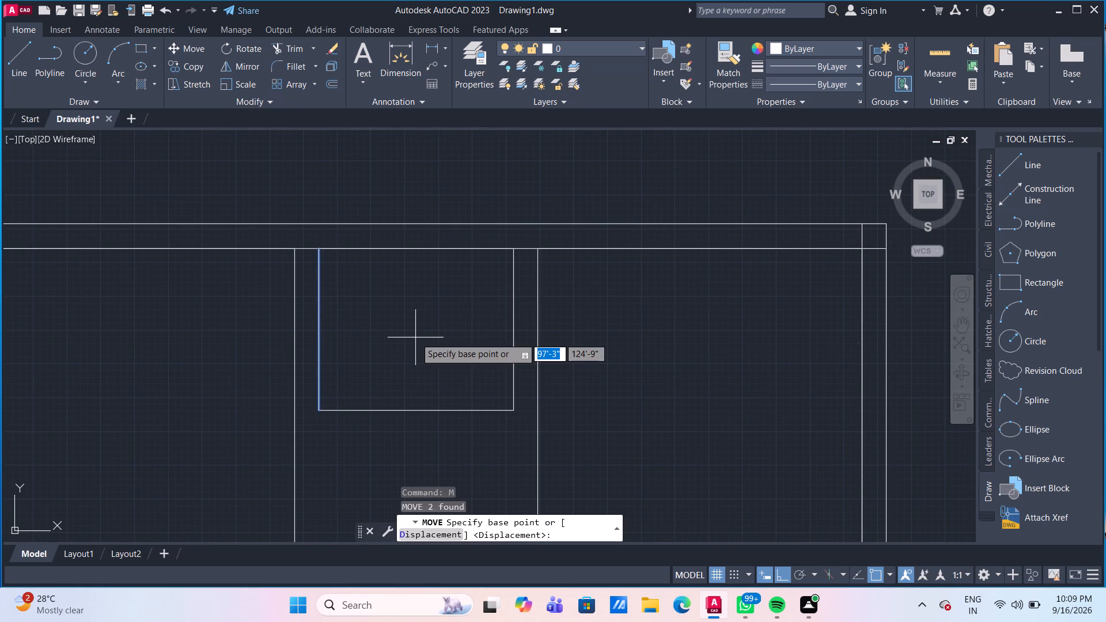
scroll(312, 233, "up", 2)
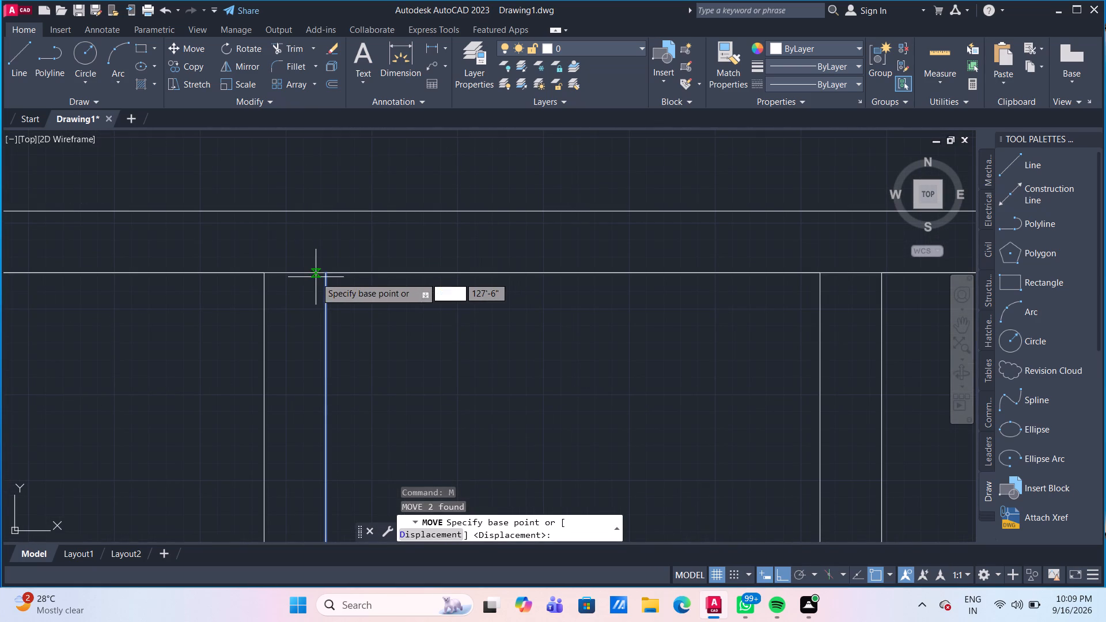
left_click(324, 275)
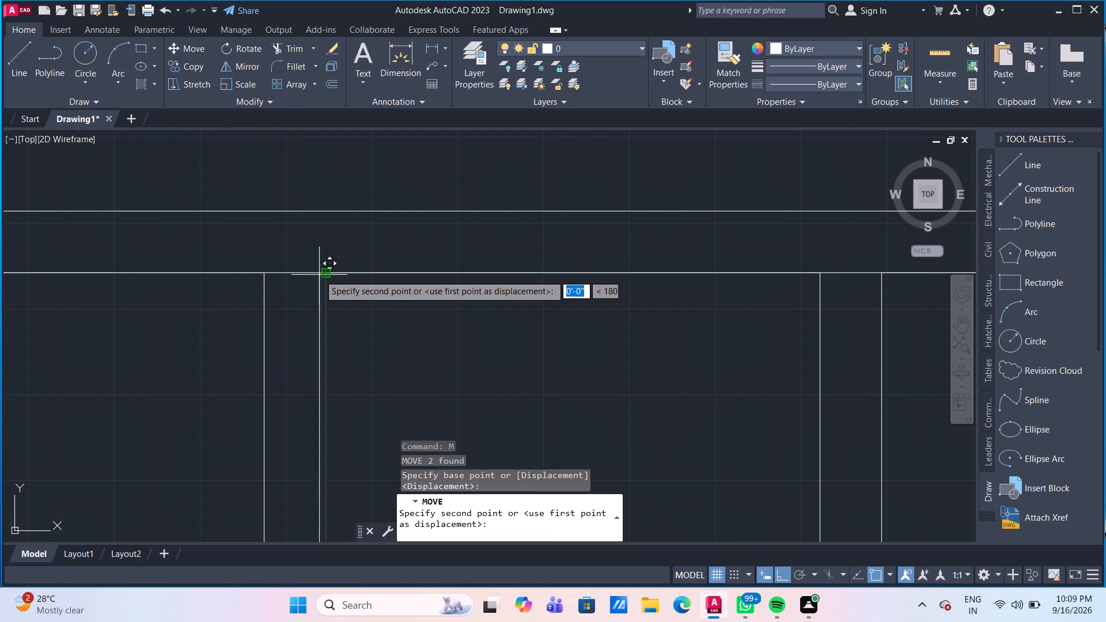
type("4.5\"")
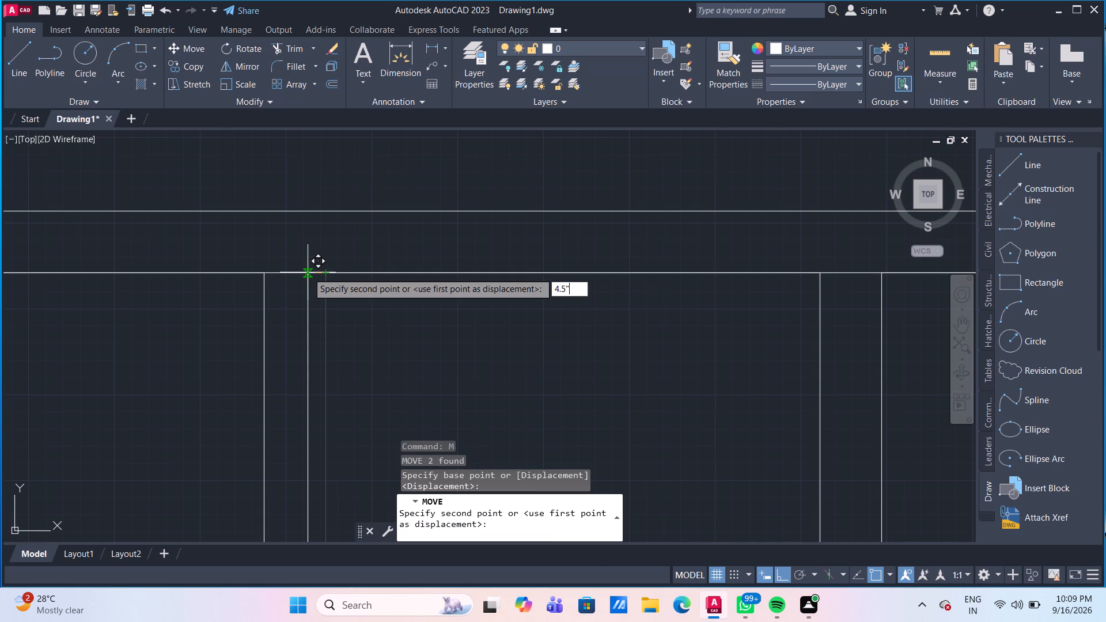
key("Return")
Offset the upper small room's bottom line downward and the lower small room's top line upward, each by 4.5".
scroll(313, 272, "down", 3)
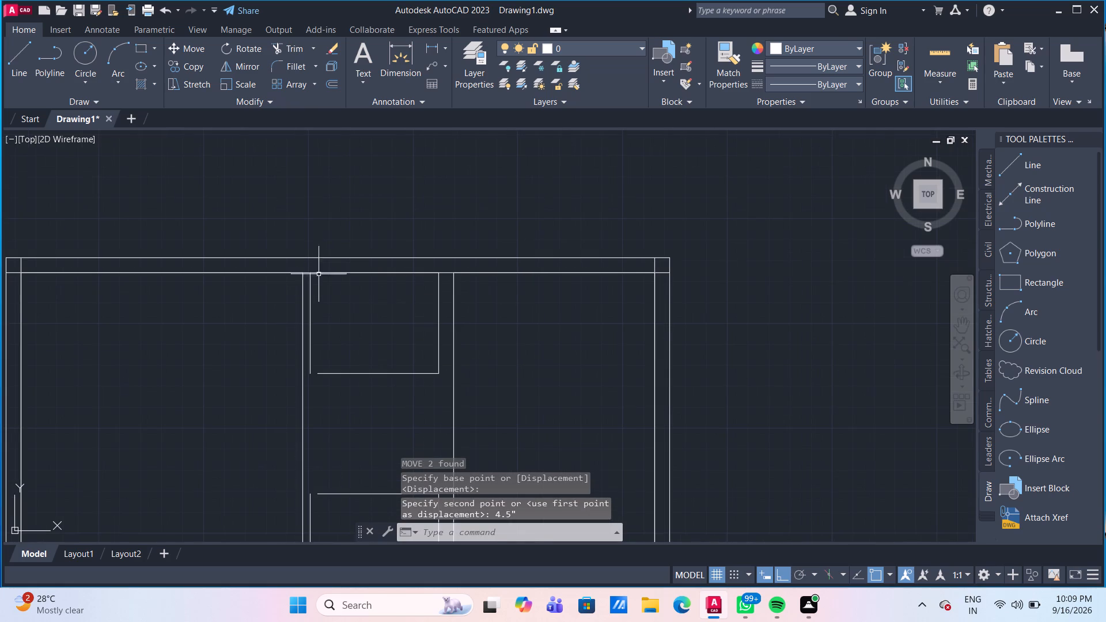
middle_click_drag(396, 339, 388, 189)
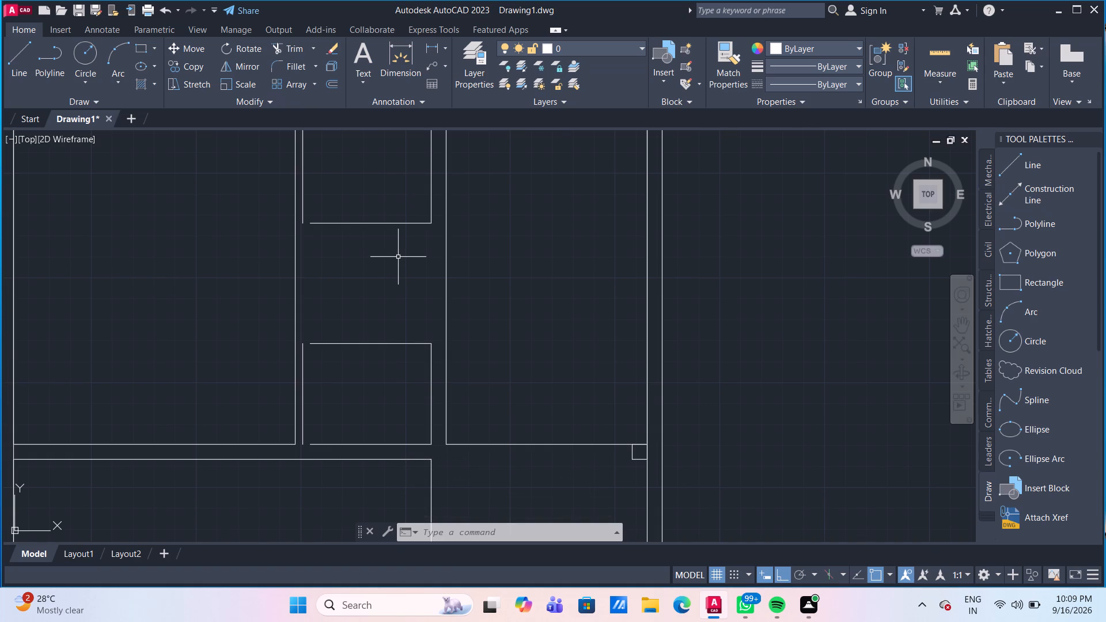
key("o")
key("Return")
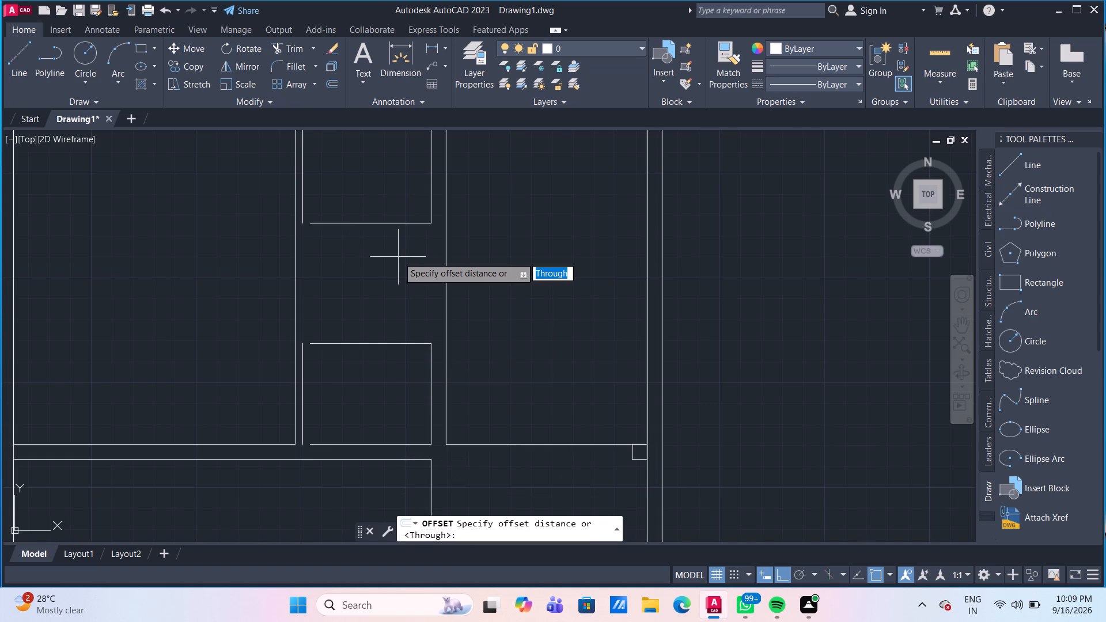
key("Return")
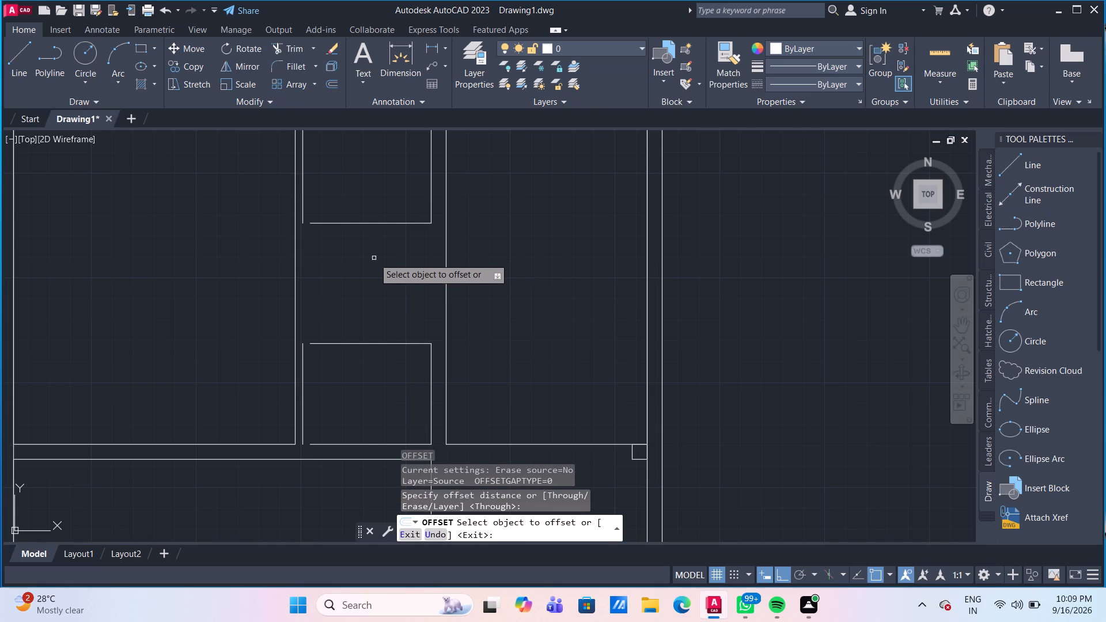
left_click(395, 223)
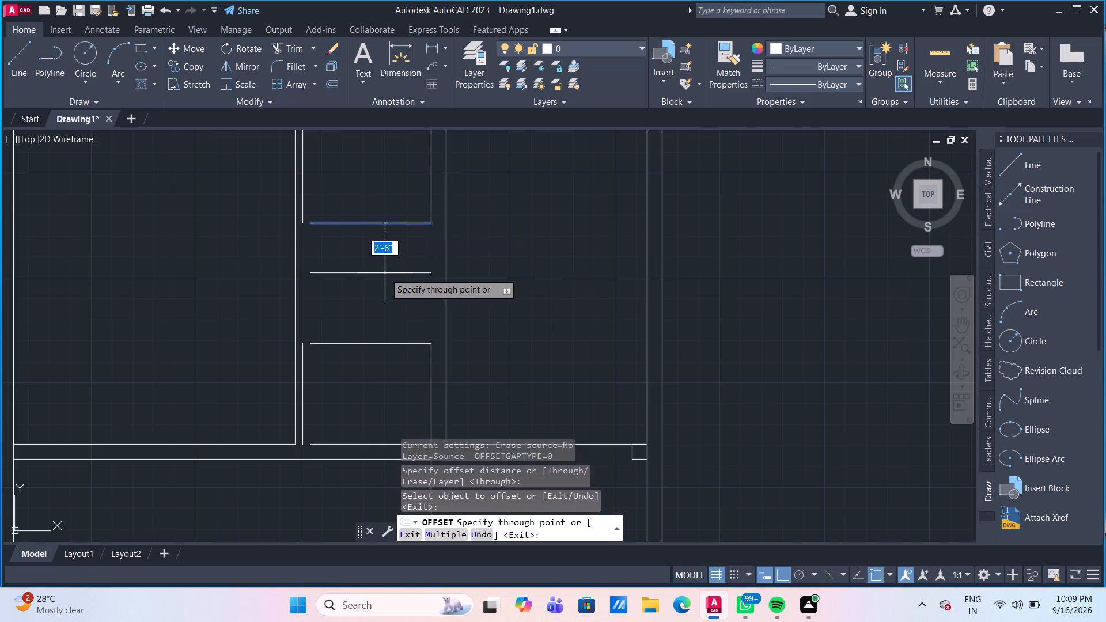
type("4.5\"")
key("Return")
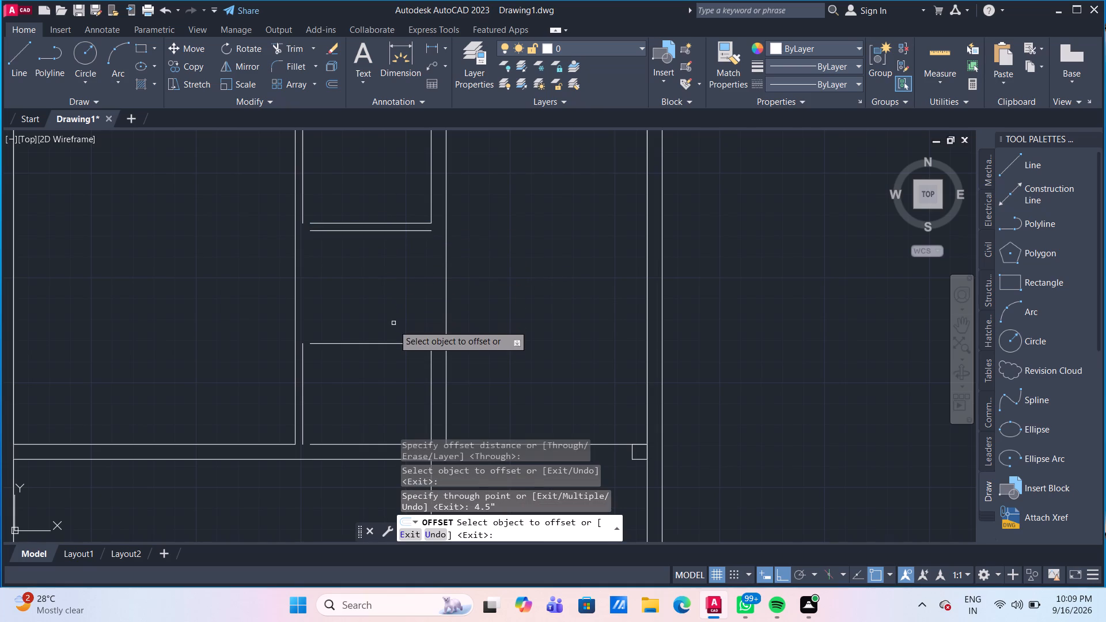
left_click(396, 343)
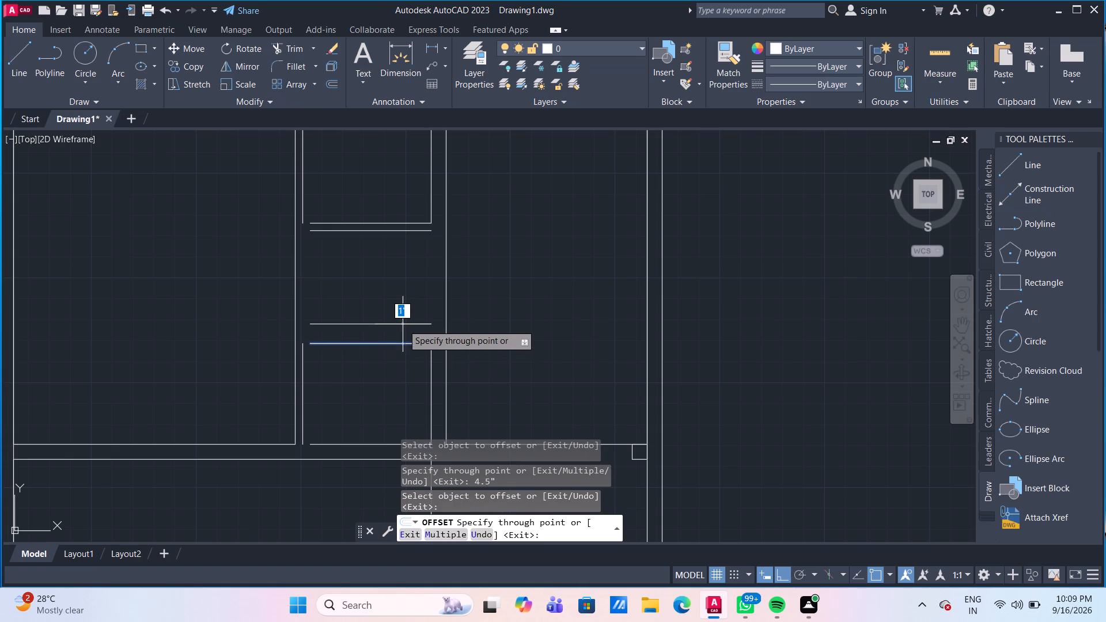
type("4.5\"")
key("Return")
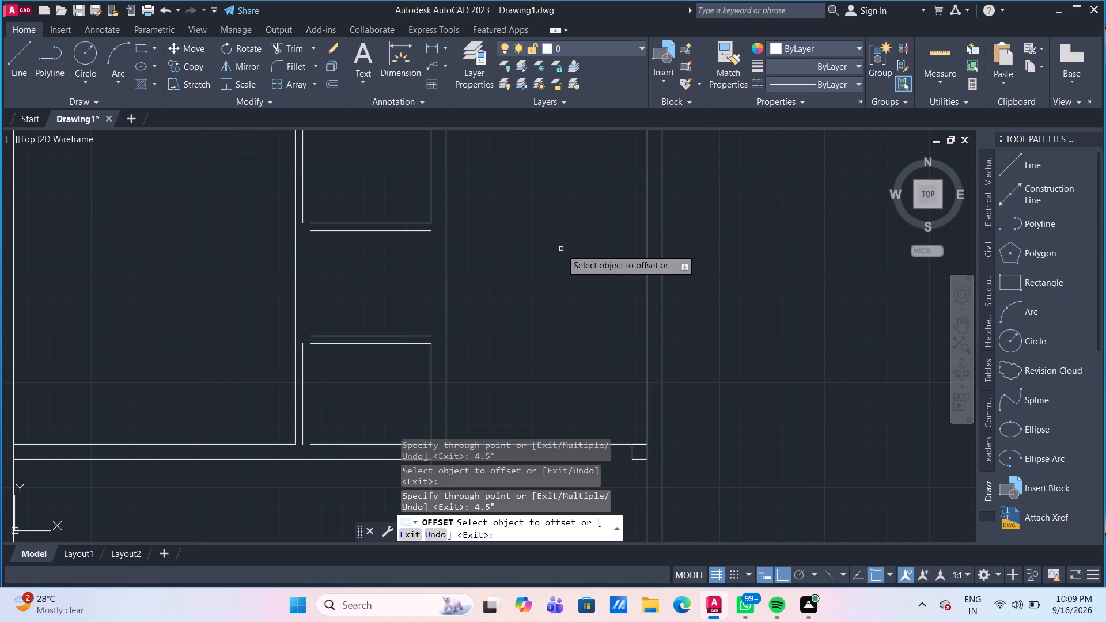
key("Escape")
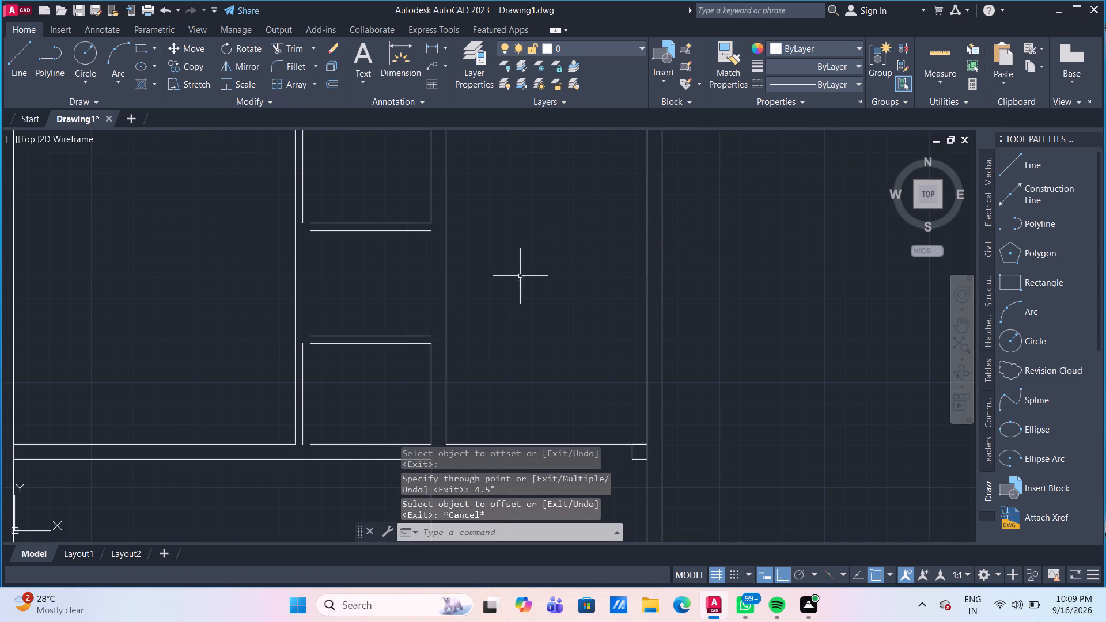
Measure the passage between the two small middle rooms and the inner dimensions of both rooms.
left_click(940, 56)
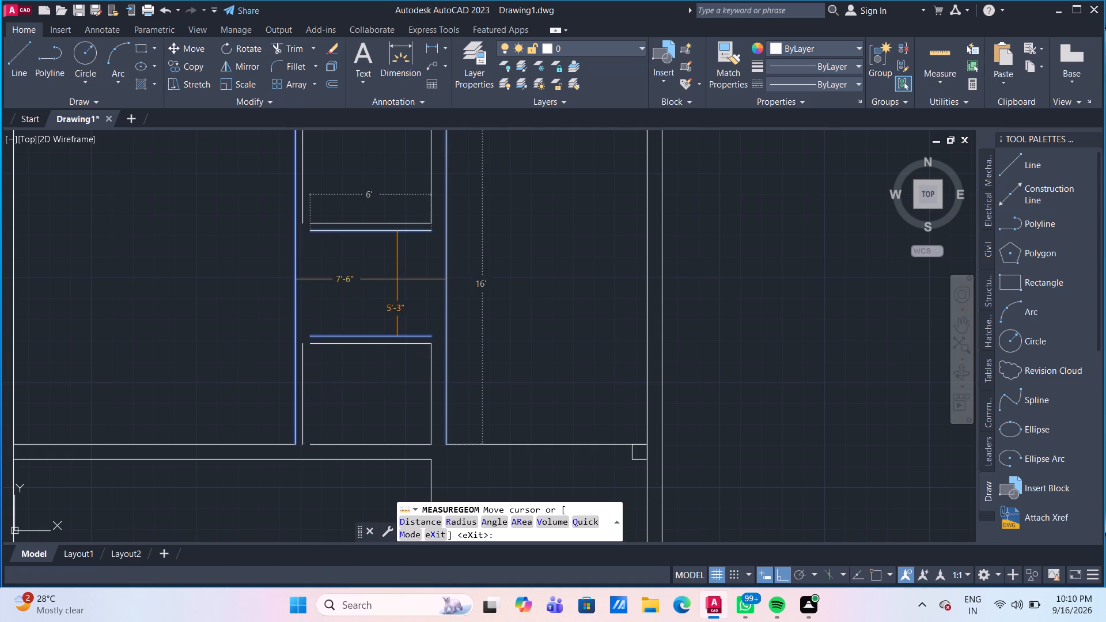
scroll(390, 180, "down", 3)
scroll(390, 180, "up", 2)
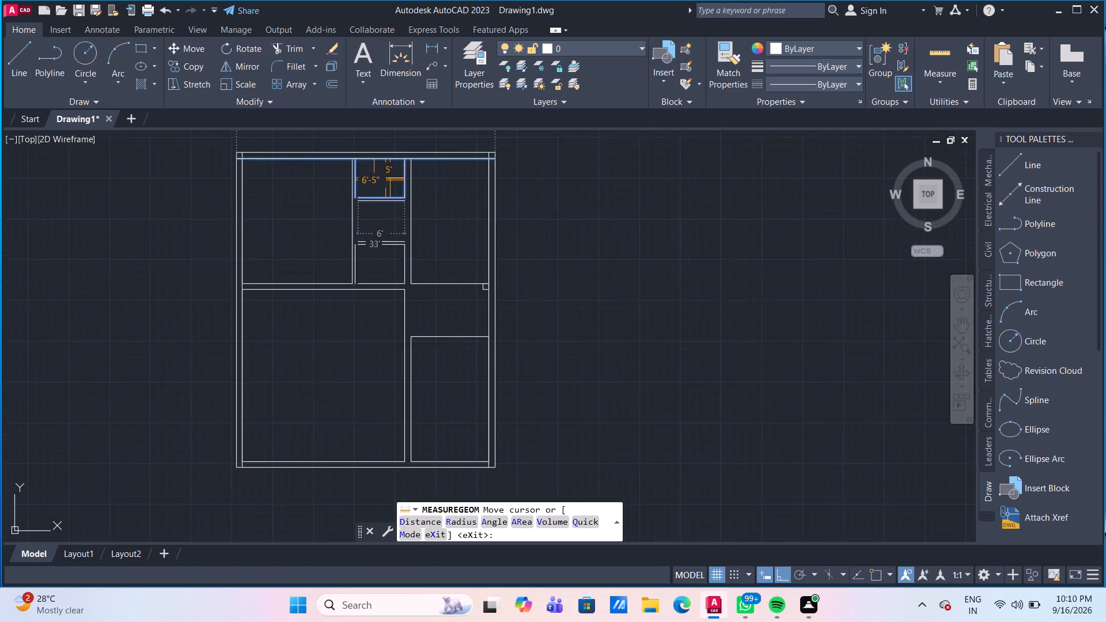
scroll(390, 180, "up", 1)
middle_click_drag(390, 180, 382, 236)
scroll(390, 180, "down", 1)
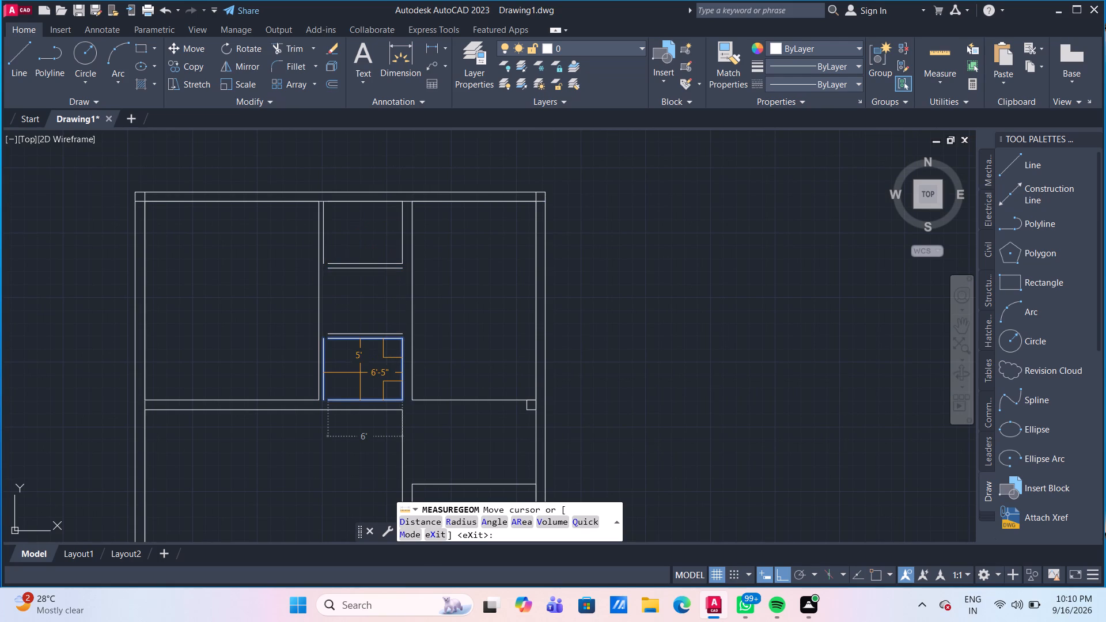
key("Escape")
scroll(374, 291, "up", 1)
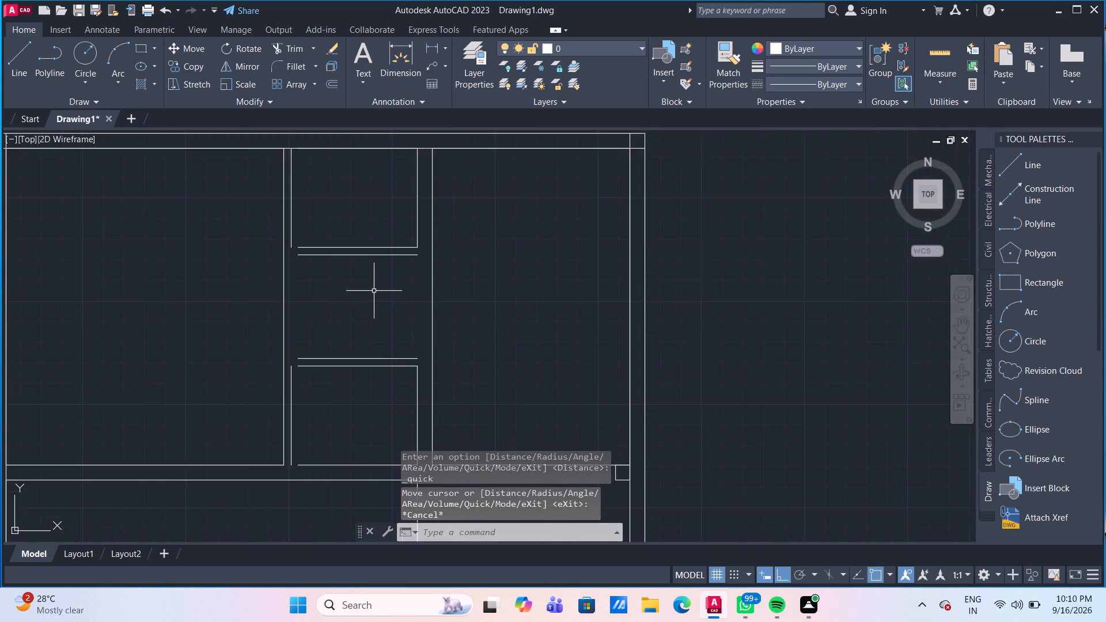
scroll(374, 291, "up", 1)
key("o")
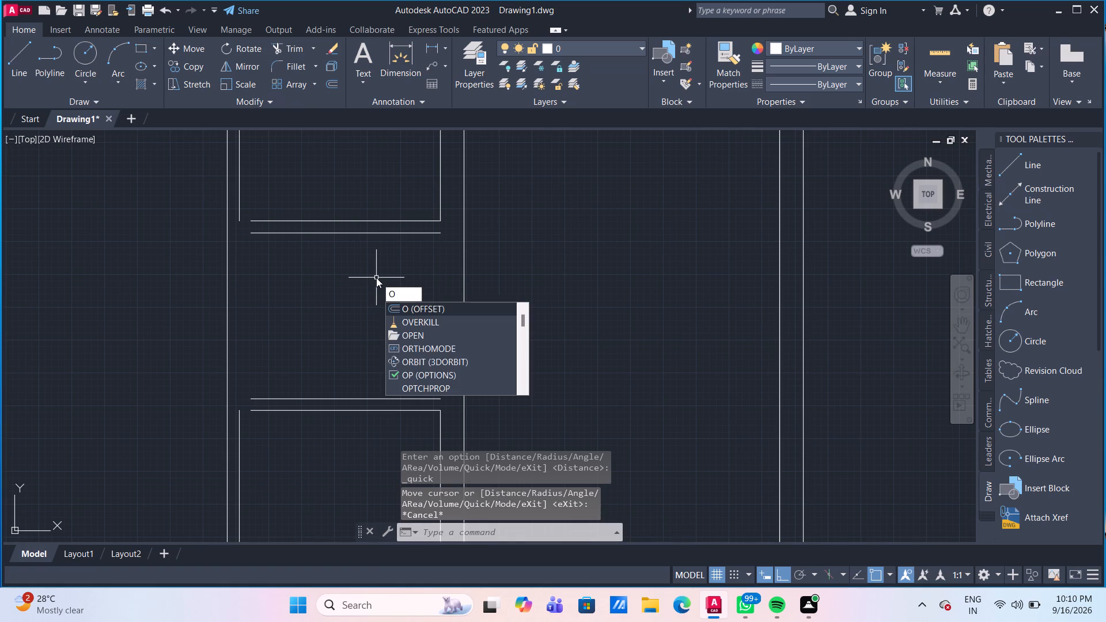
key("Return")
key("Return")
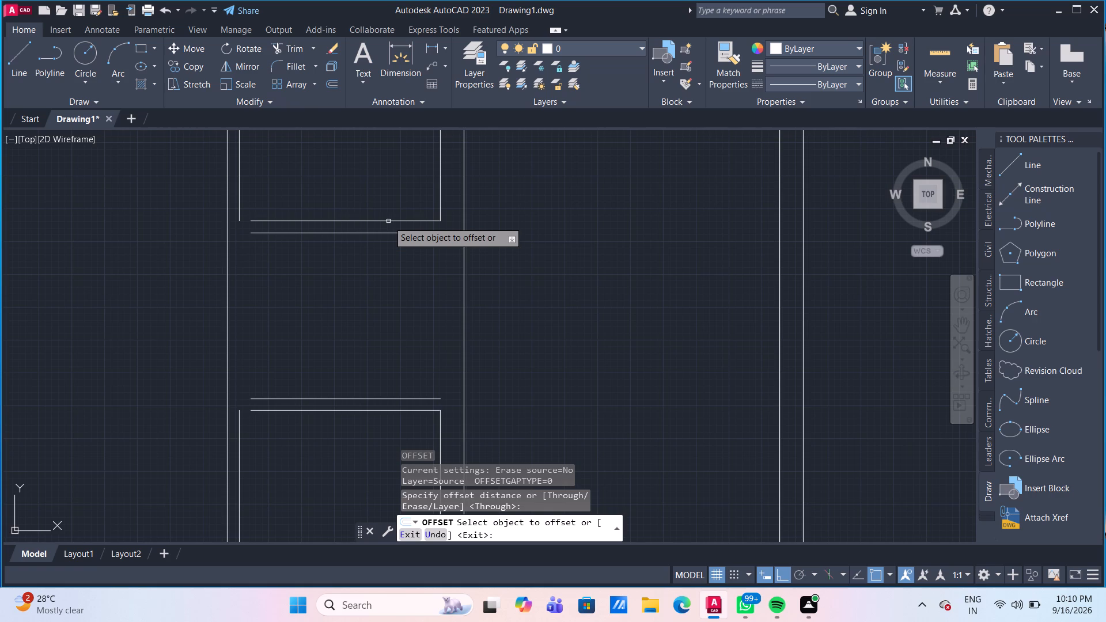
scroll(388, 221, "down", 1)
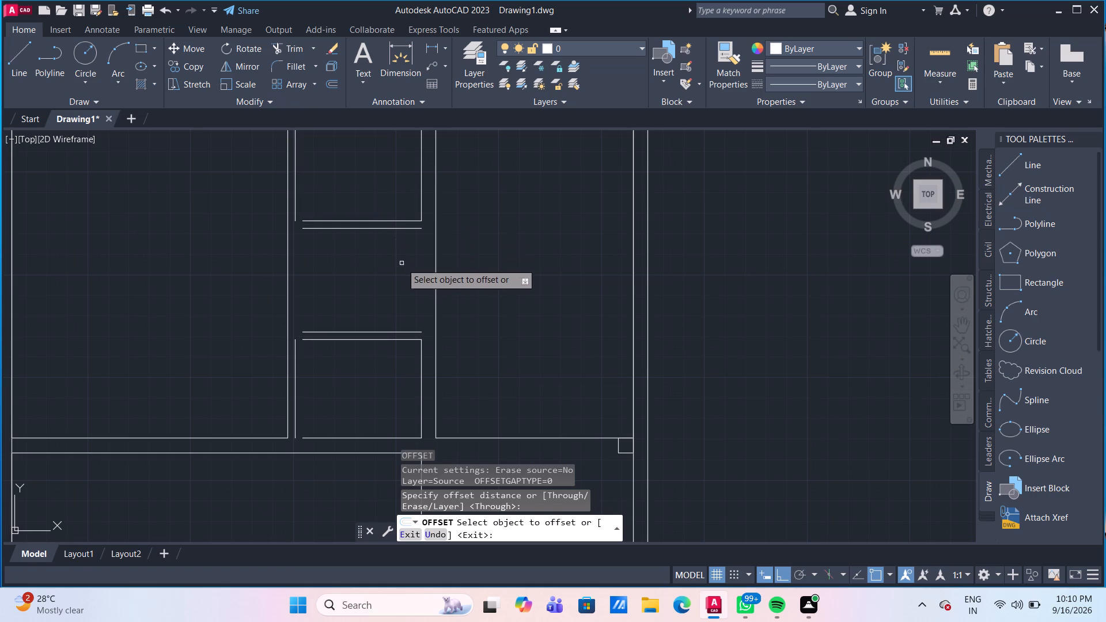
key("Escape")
Erase the two 4.5" offset lines in the passage and the left side lines of both small middle rooms.
left_click(385, 332)
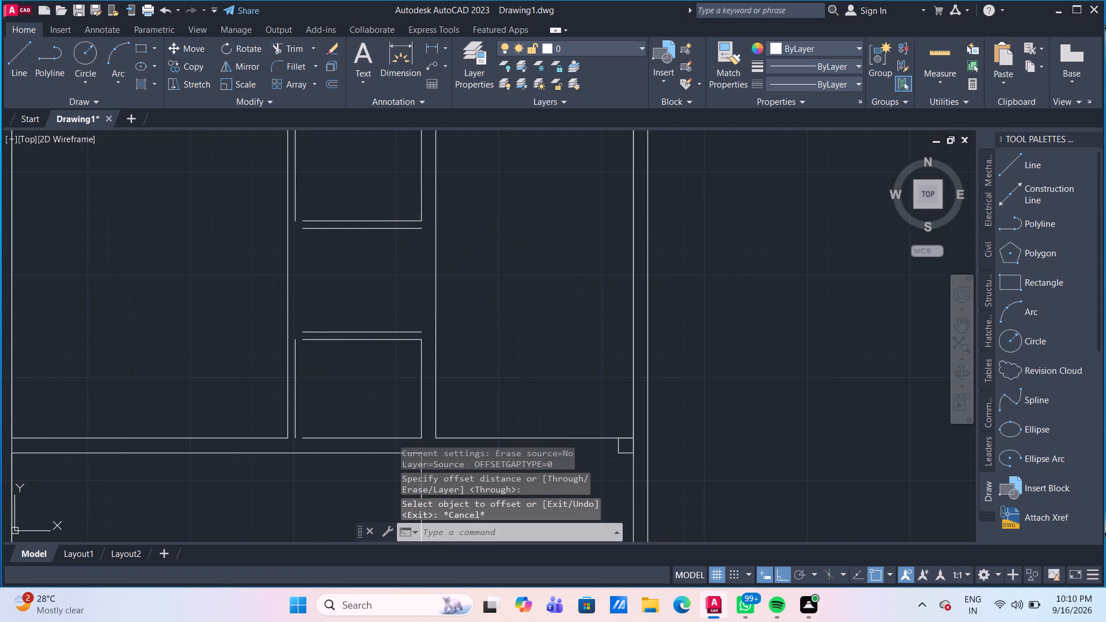
left_click(359, 228)
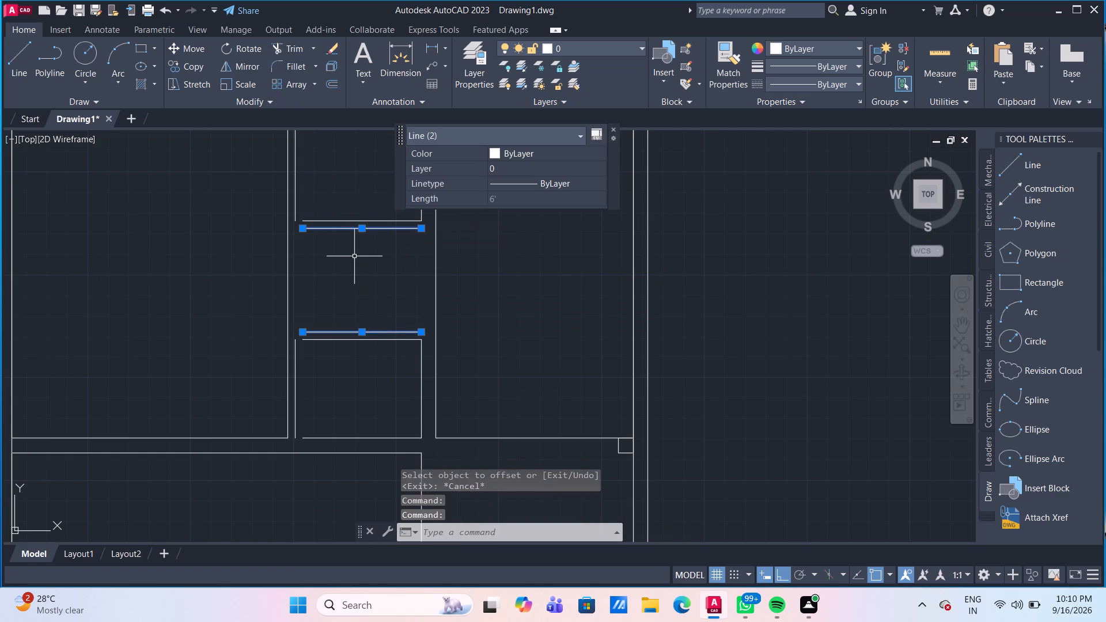
key("Delete")
scroll(357, 262, "down", 1)
middle_click_drag(357, 262, 359, 261)
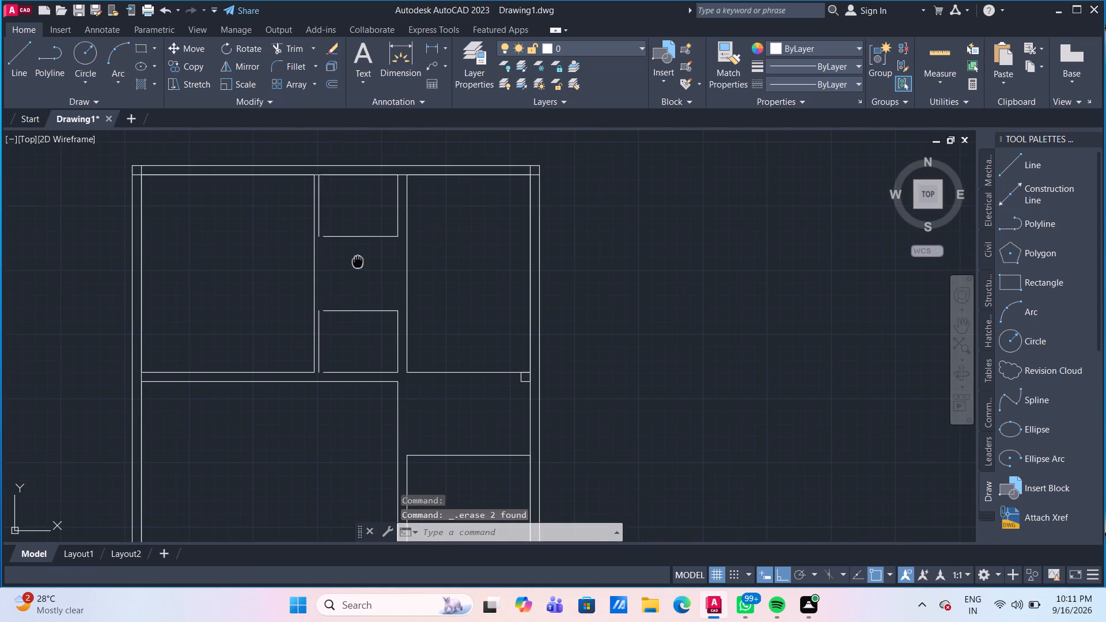
middle_click_drag(359, 261, 452, 330)
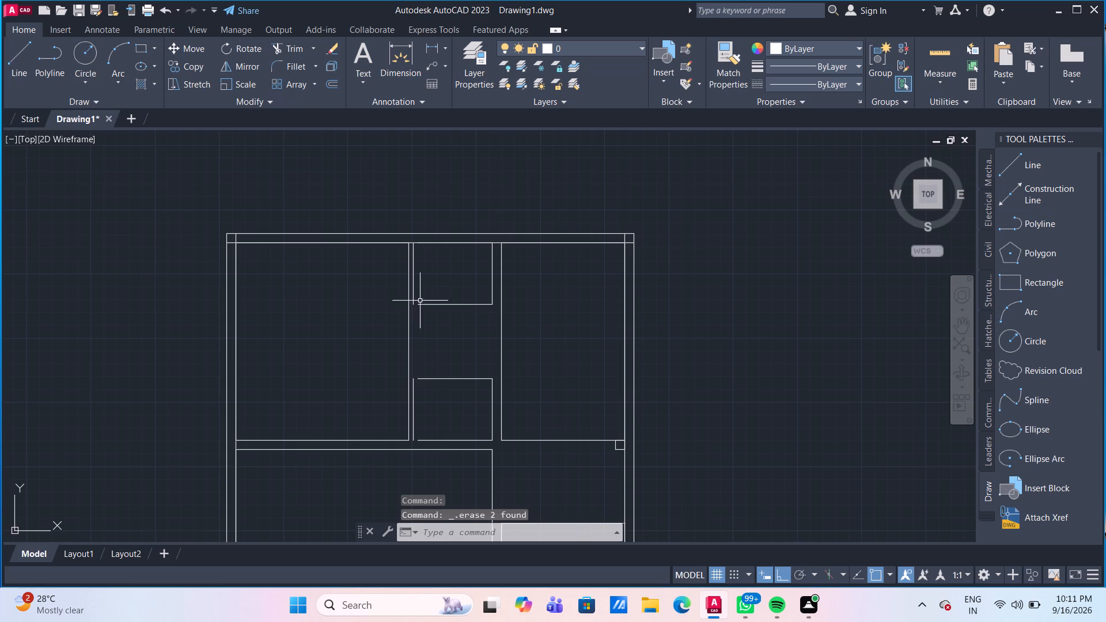
left_click(414, 294)
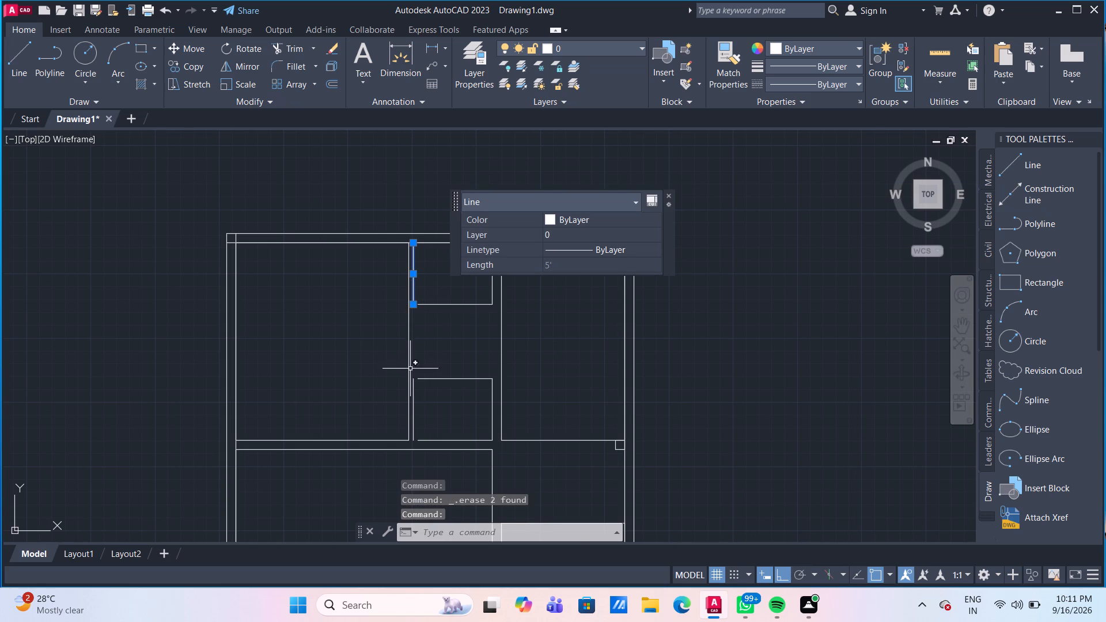
left_click(414, 389)
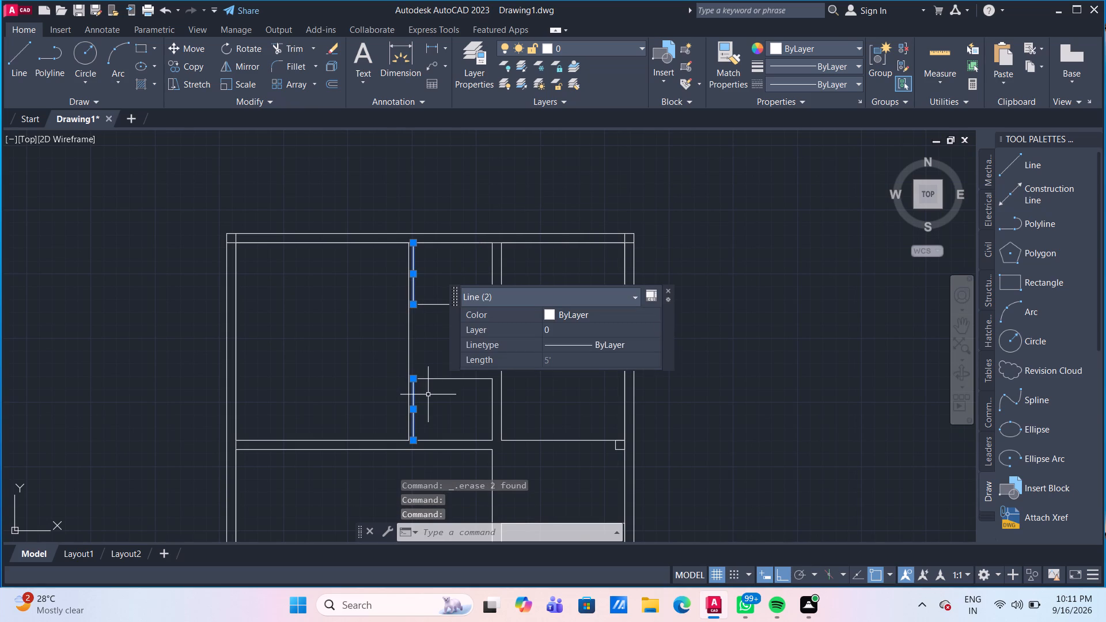
key("Delete")
Offset the upper-left room's right wall line 6" toward the small middle rooms.
scroll(429, 372, "up", 1)
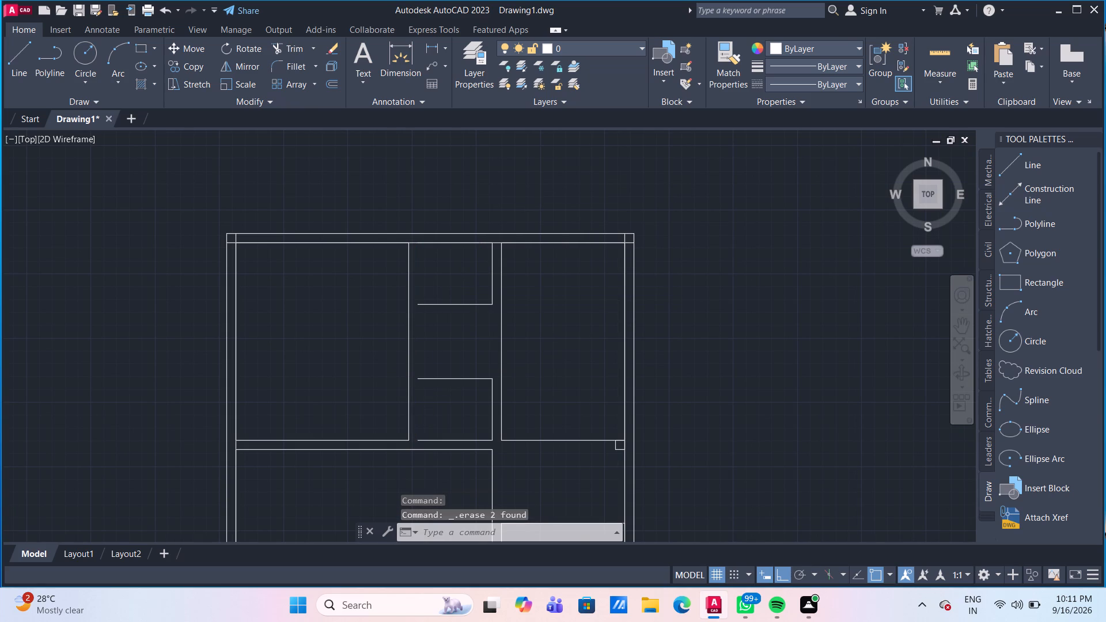
key("o")
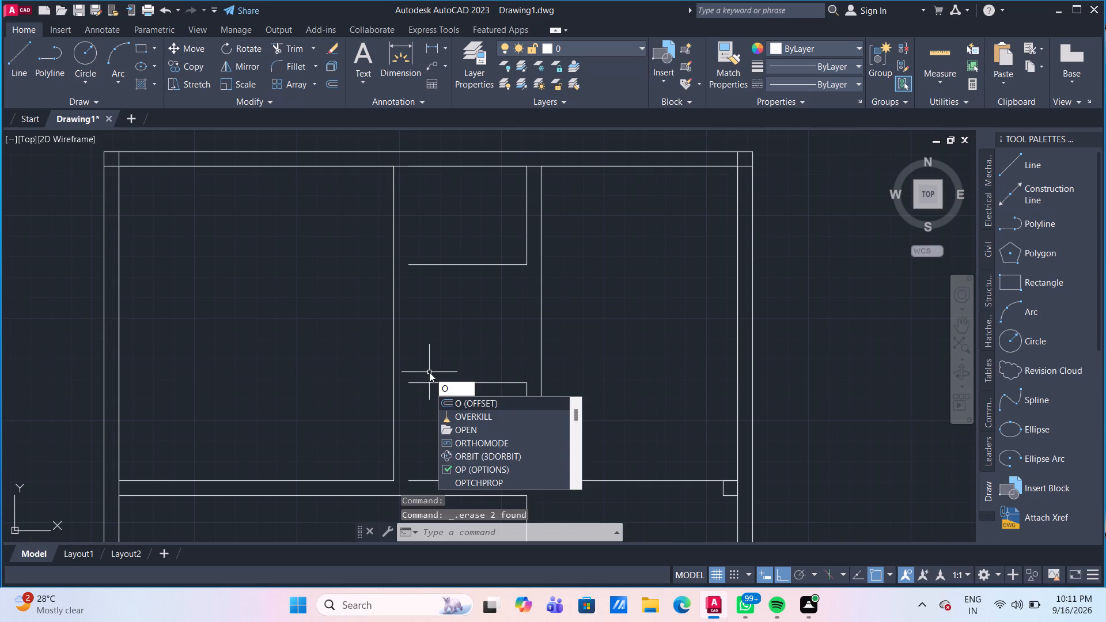
key("Return")
key("Return")
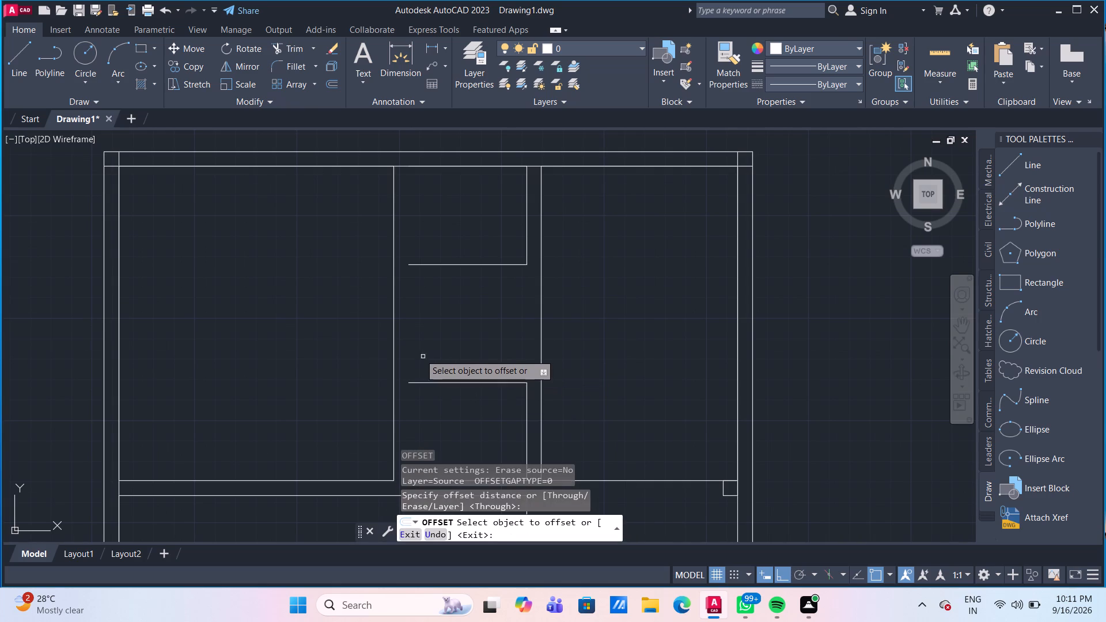
left_click(394, 338)
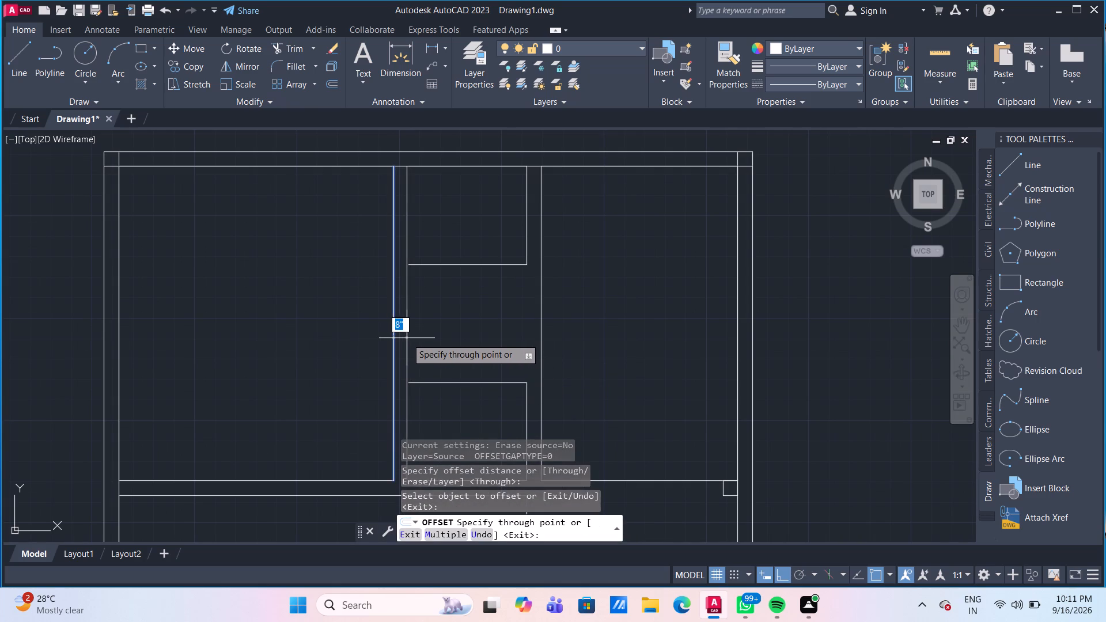
type("6\"")
key("Return")
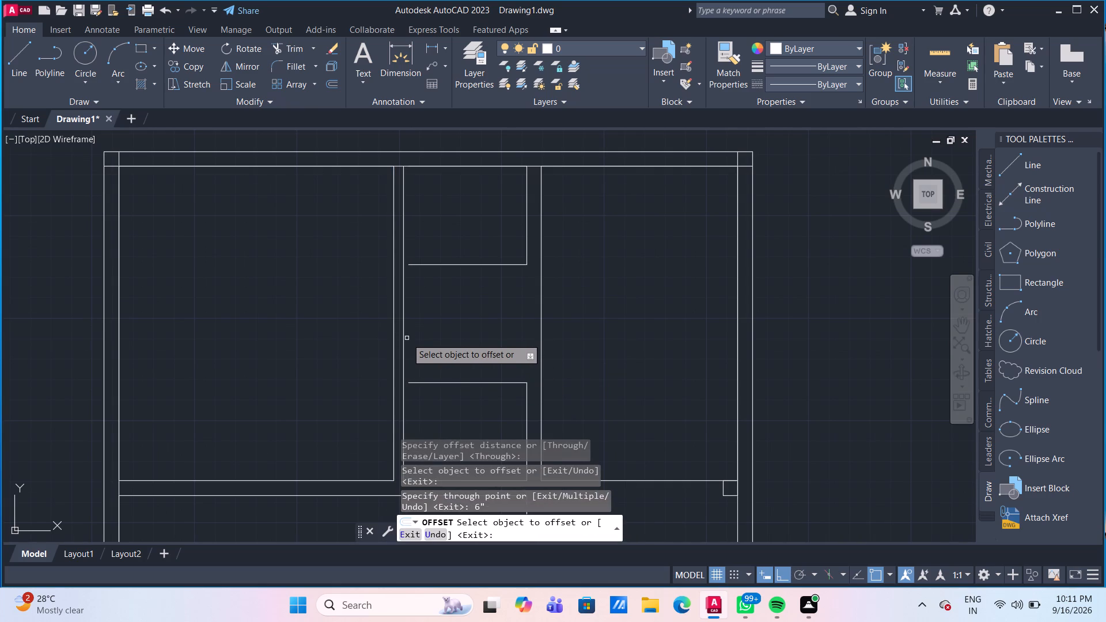
Offset the lower small room's top line upward and the upper small room's bottom line downward, each by 6".
middle_click_drag(480, 322, 465, 253)
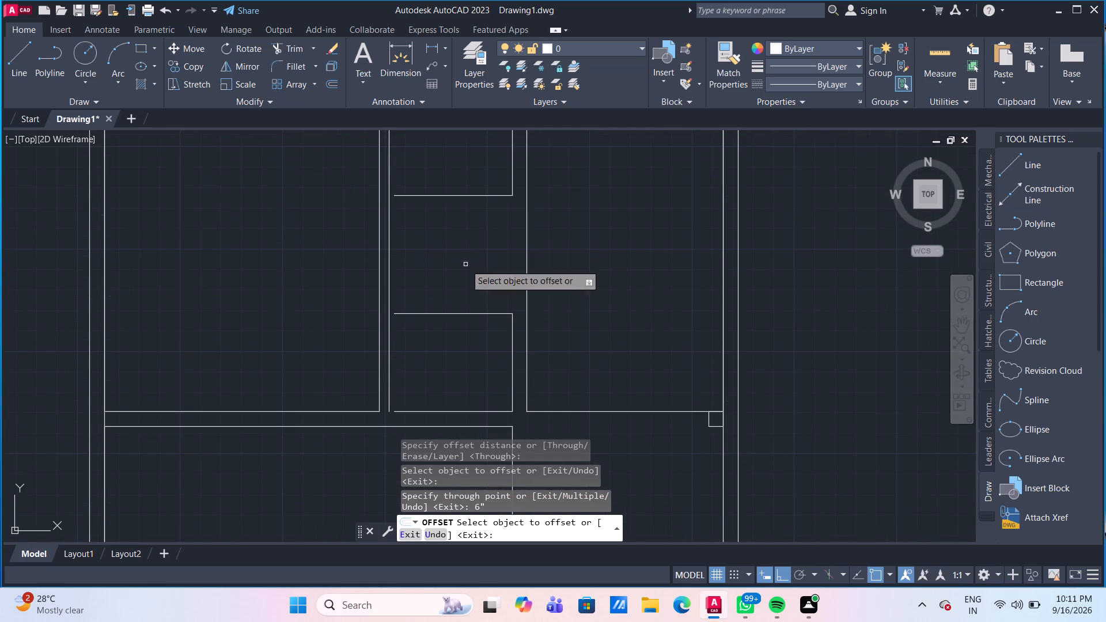
middle_click_drag(449, 326, 449, 311)
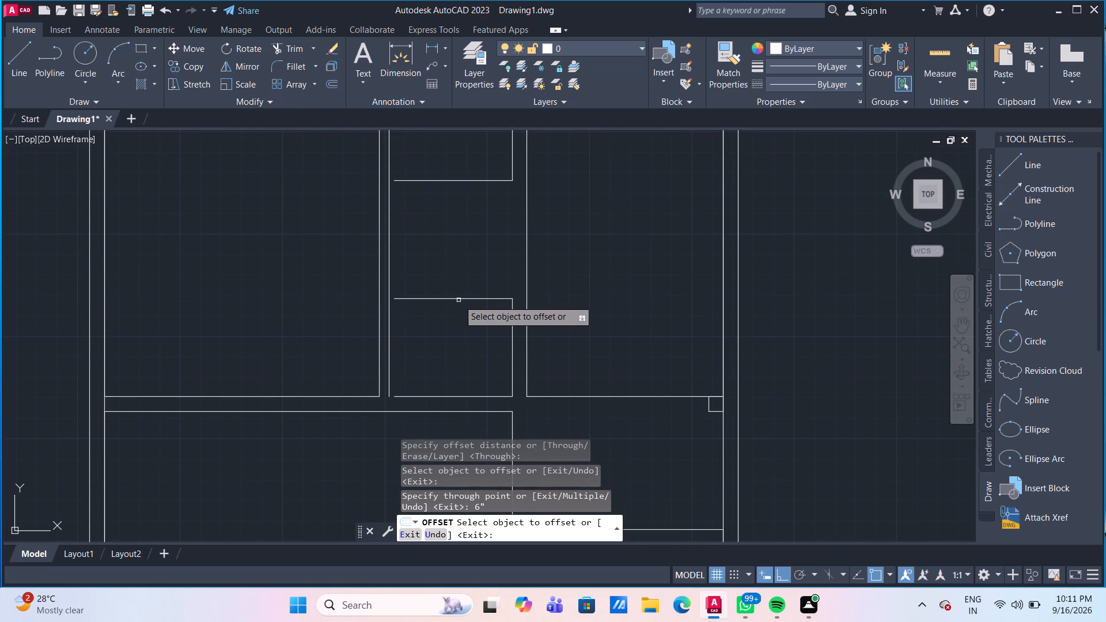
left_click_drag(459, 300, 461, 293)
type("6\"")
key("Return")
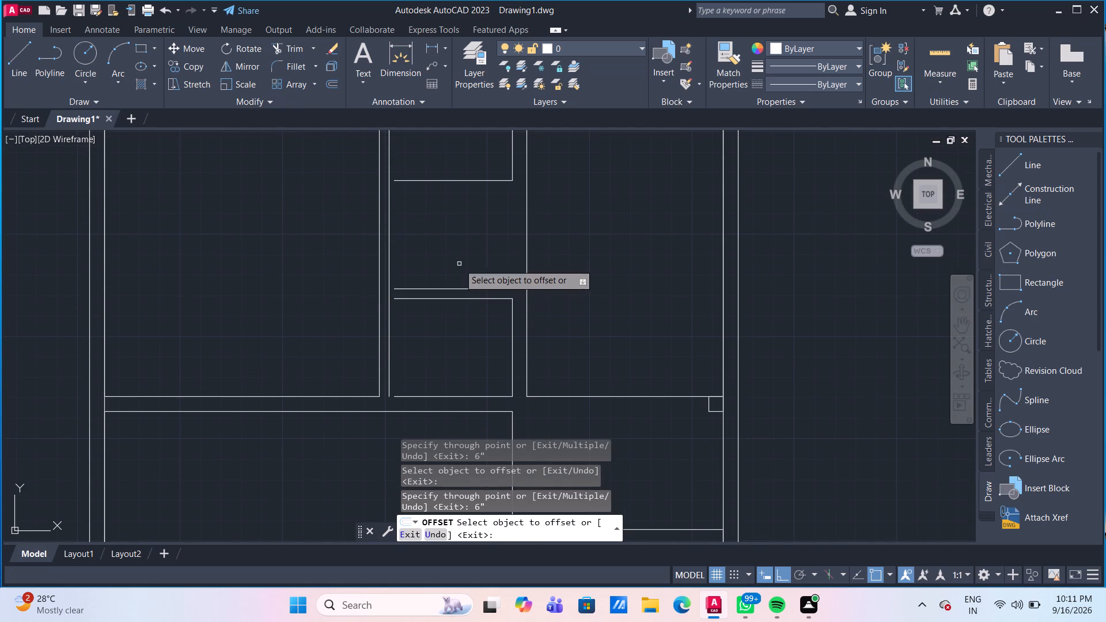
left_click(439, 180)
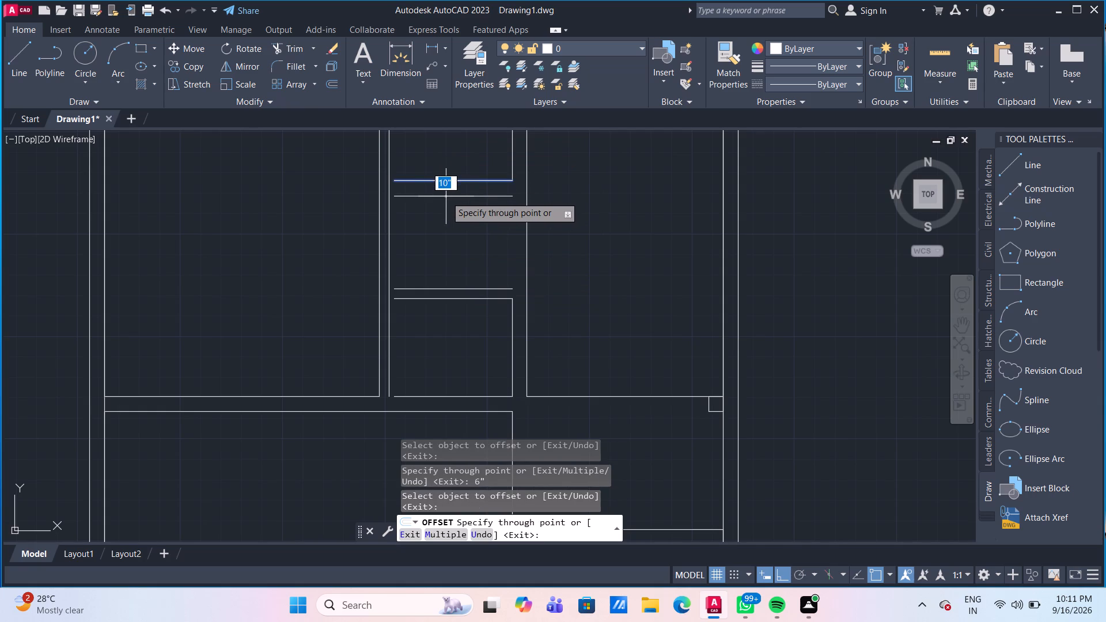
type("6\"")
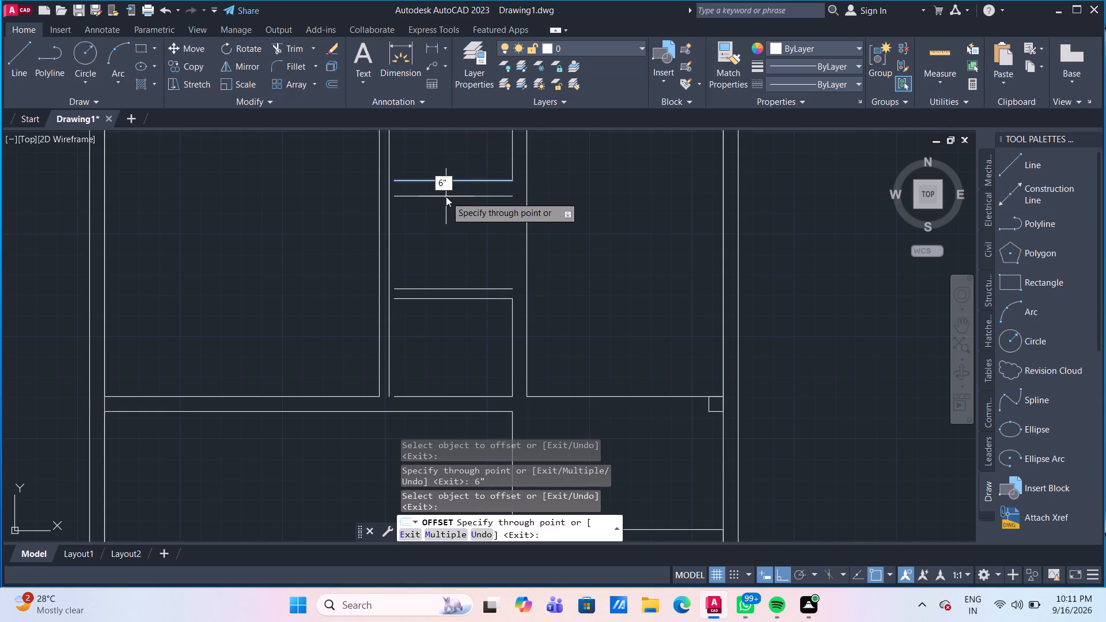
key("Return")
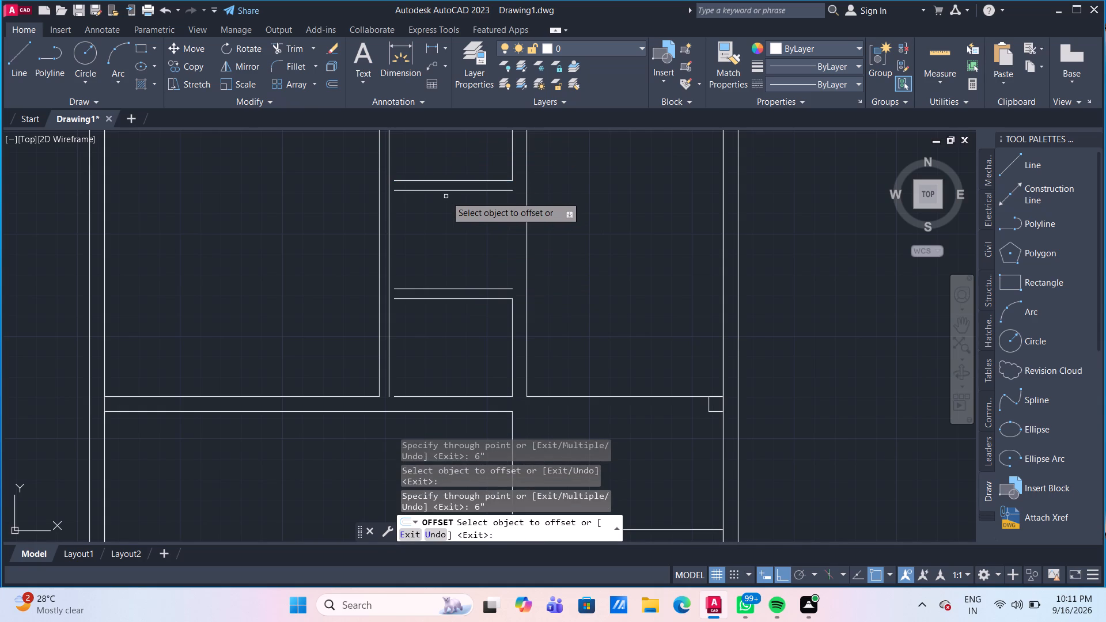
scroll(446, 196, "down", 3)
scroll(451, 210, "up", 1)
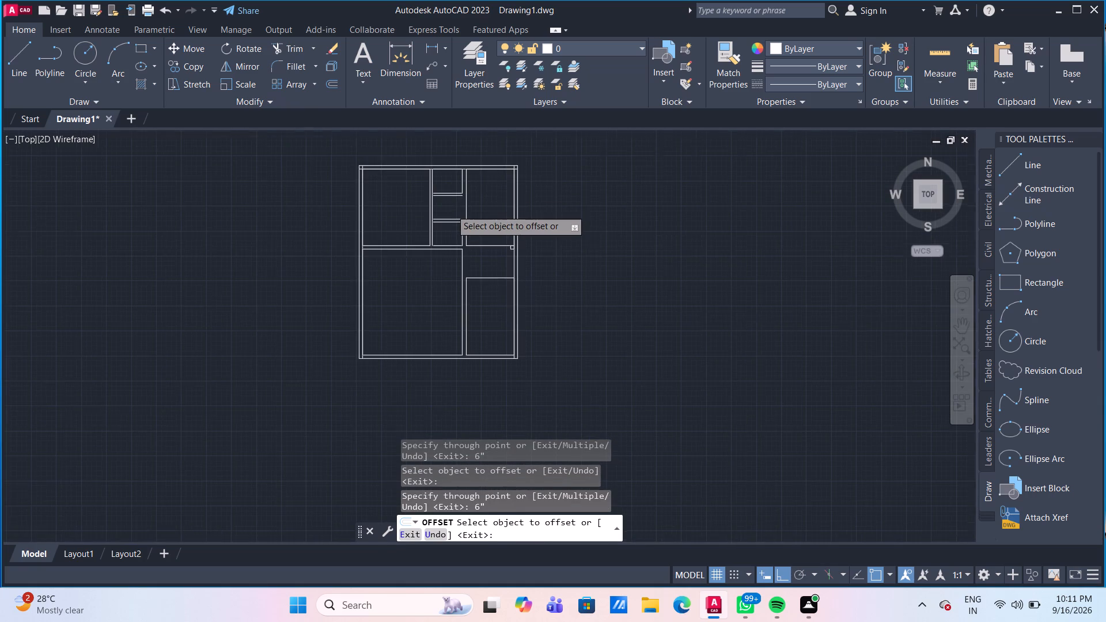
scroll(451, 210, "up", 2)
middle_click_drag(452, 210, 468, 241)
scroll(468, 241, "down", 1)
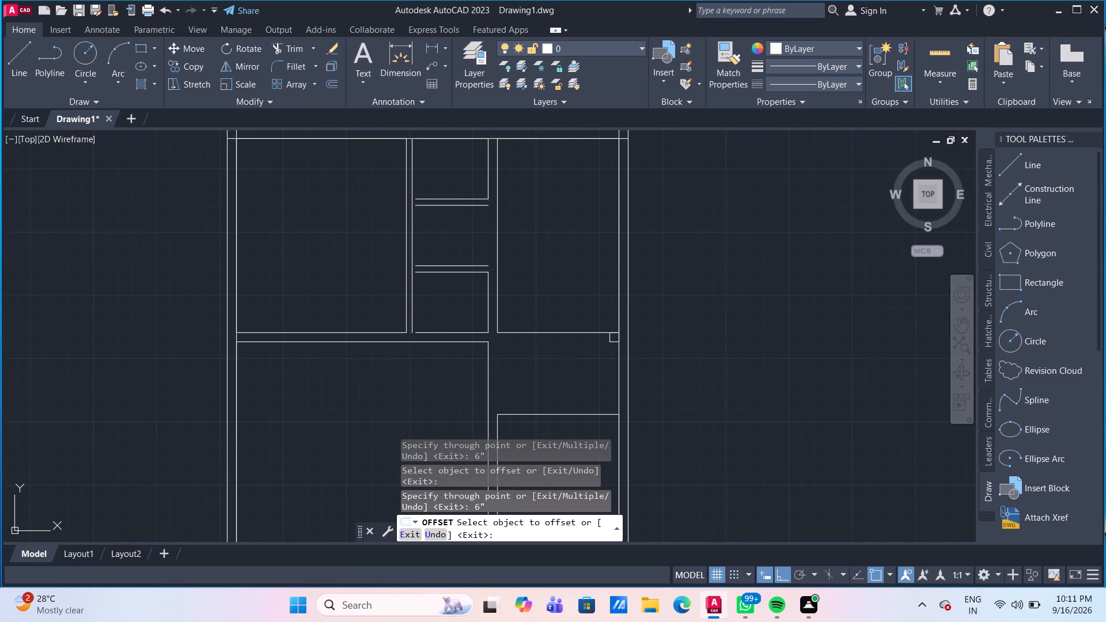
key("Escape")
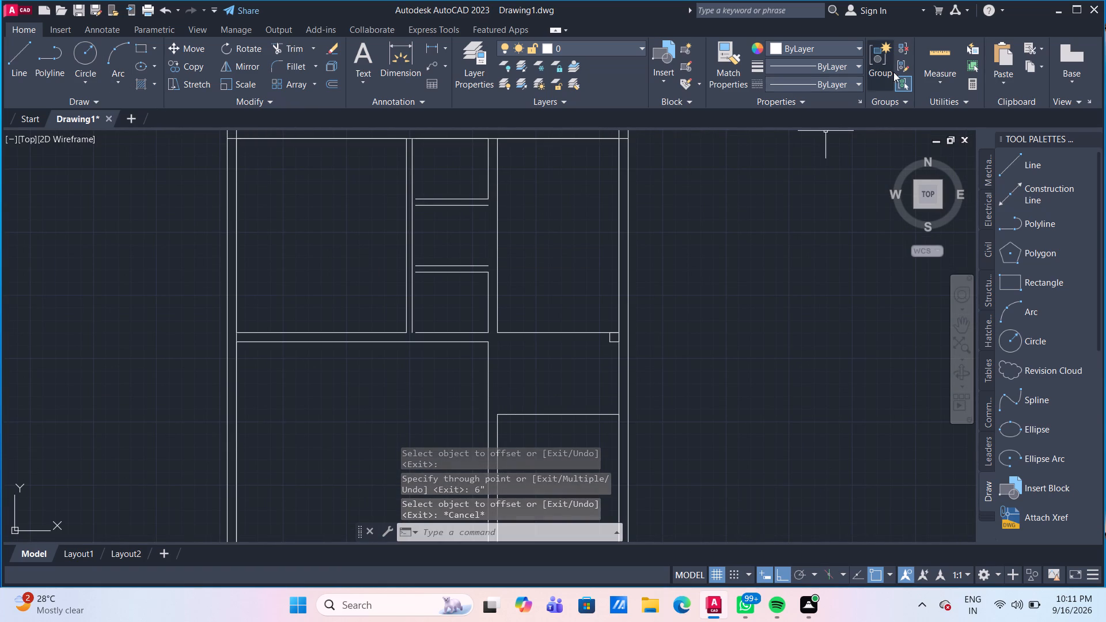
Measure the space between the two small middle rooms and the wall gap beside the upper-right room.
left_click(930, 56)
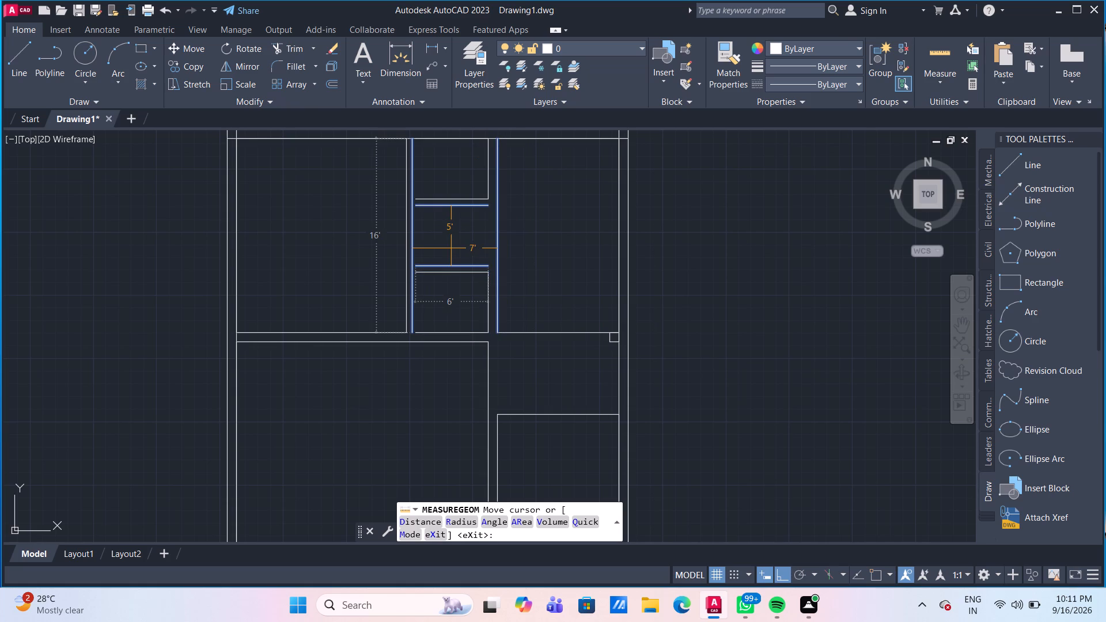
middle_click_drag(451, 248, 445, 334)
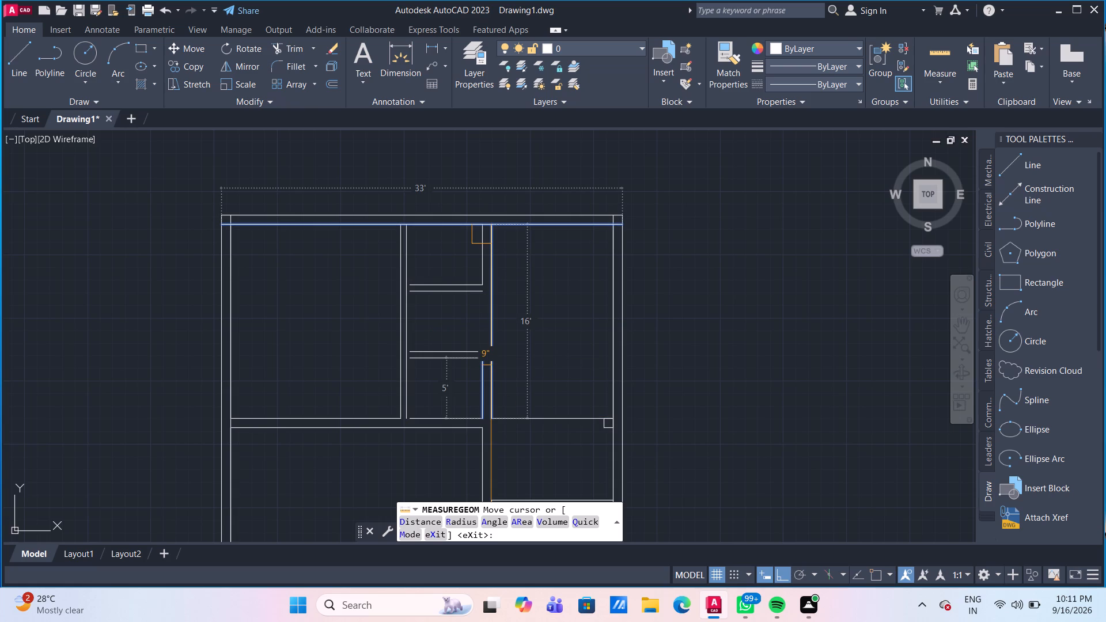
key("Escape")
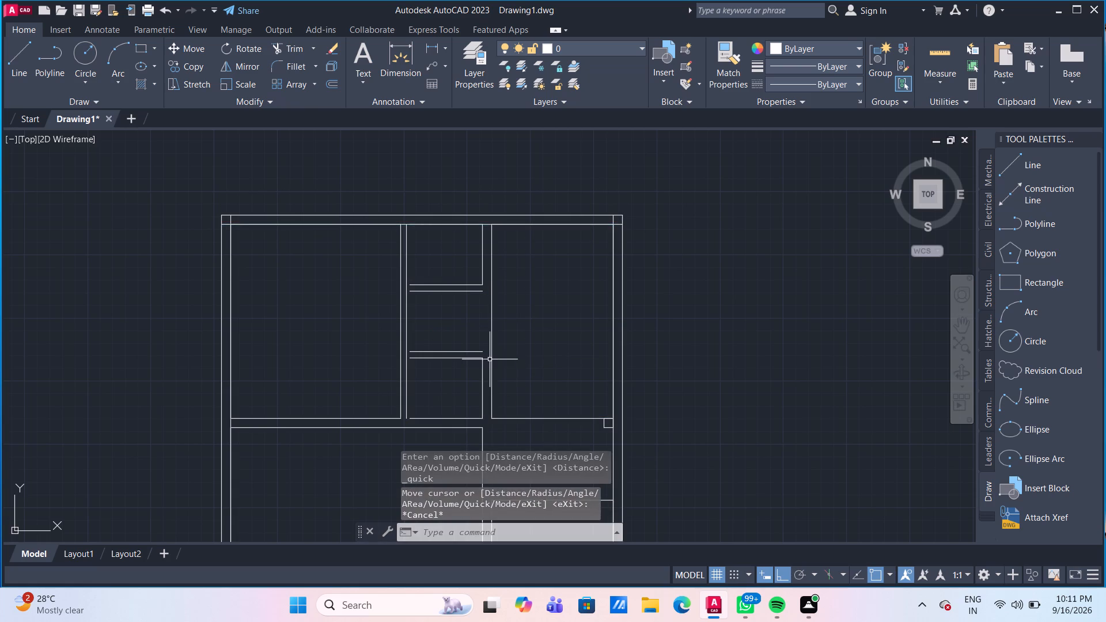
Draw a vertical line joining the right ends of the two passage lines between the small middle rooms.
scroll(483, 329, "up", 1)
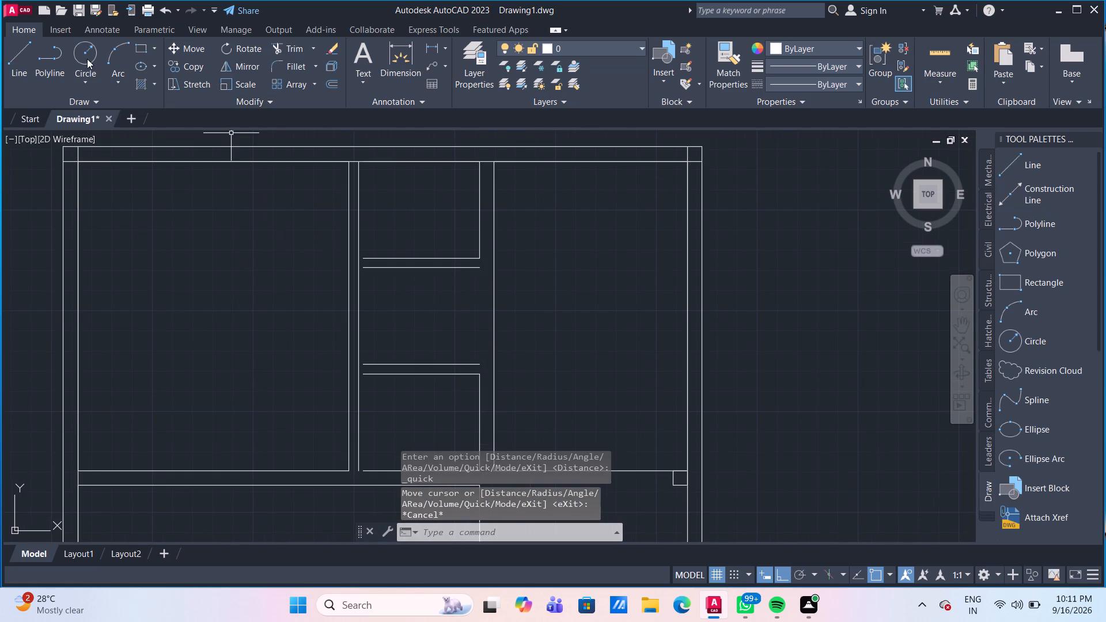
left_click(17, 71)
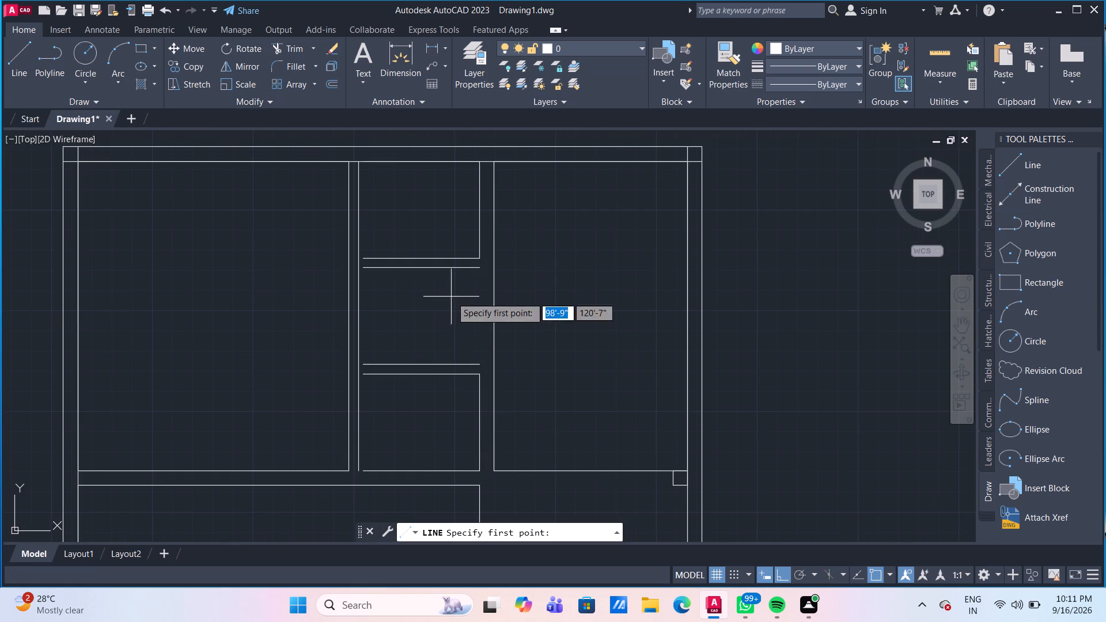
left_click(482, 266)
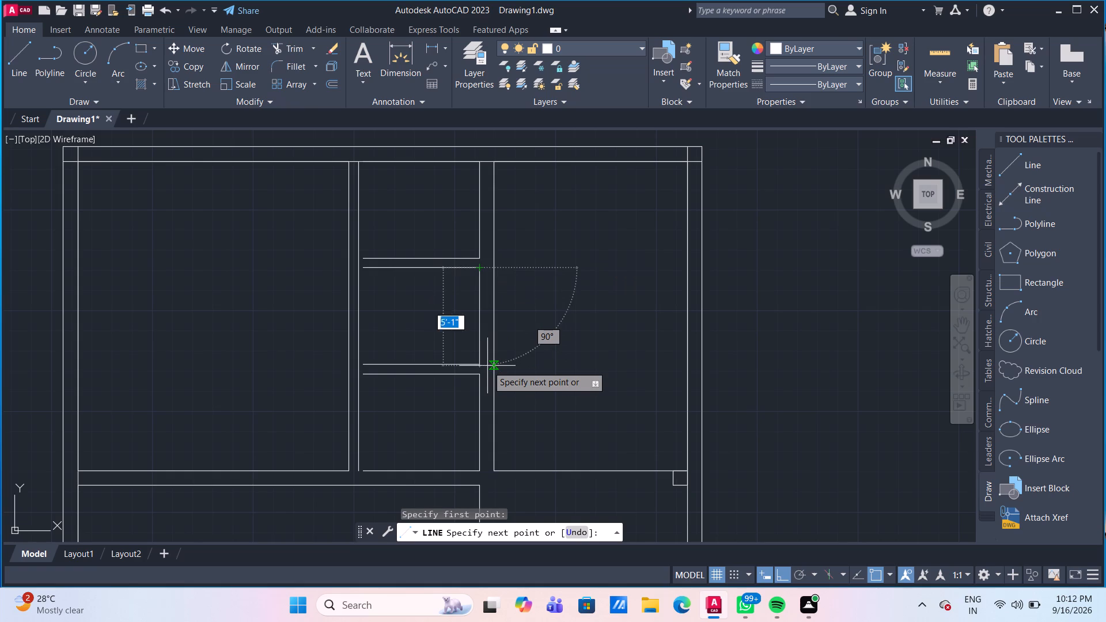
left_click(478, 365)
key("Escape")
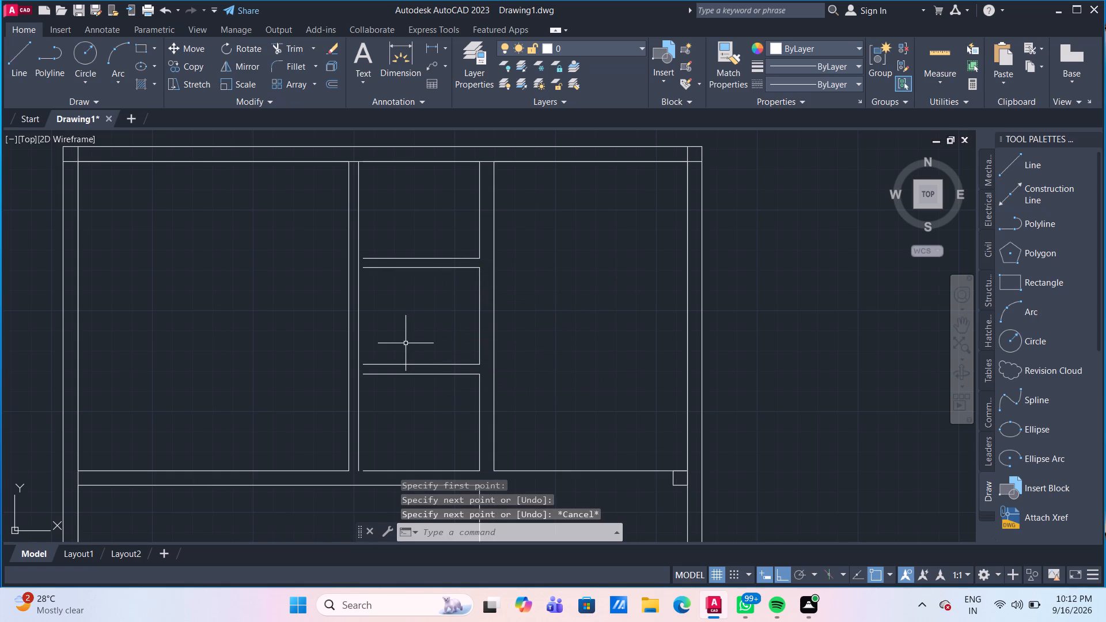
Extend the four horizontal partition lines between the small middle rooms left to the new 6" wall line.
type("EX")
key("Return")
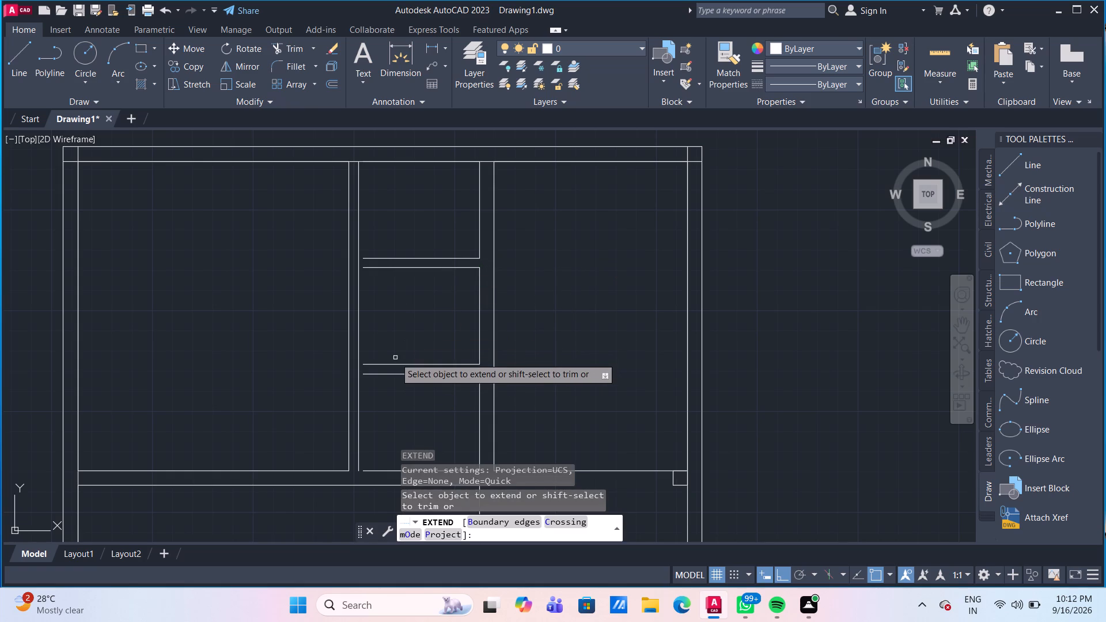
left_click_drag(377, 393, 380, 380)
left_click(383, 248)
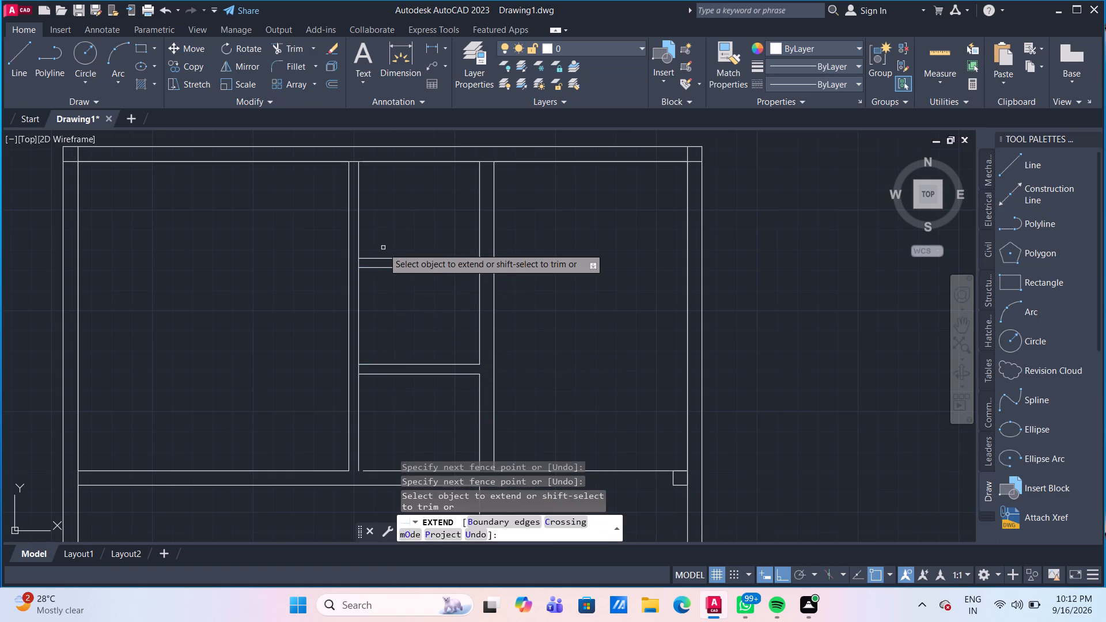
key("Escape")
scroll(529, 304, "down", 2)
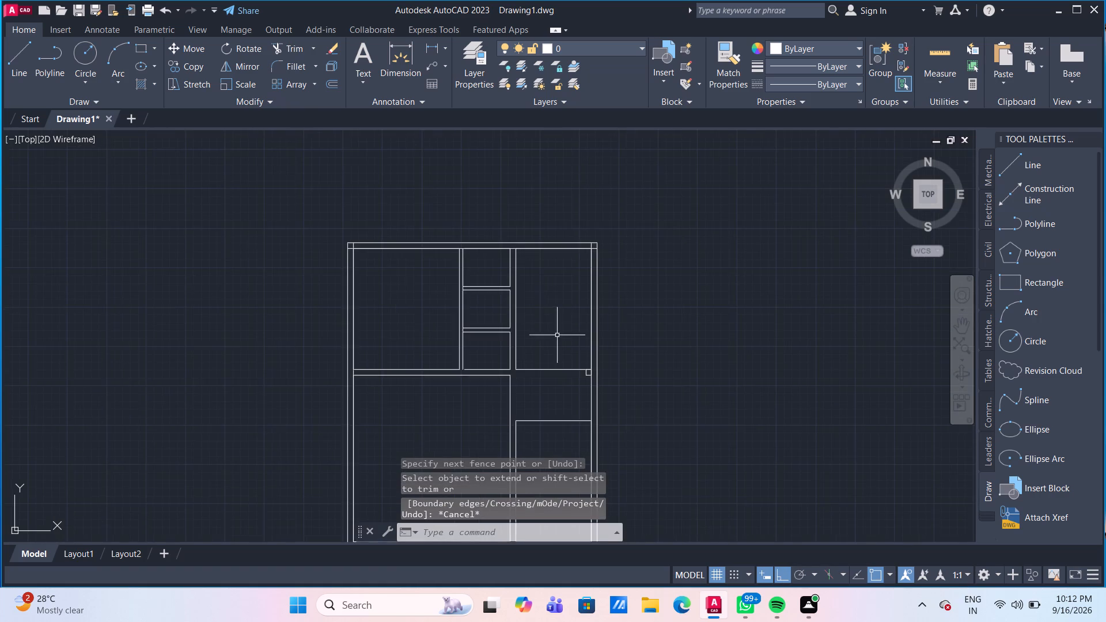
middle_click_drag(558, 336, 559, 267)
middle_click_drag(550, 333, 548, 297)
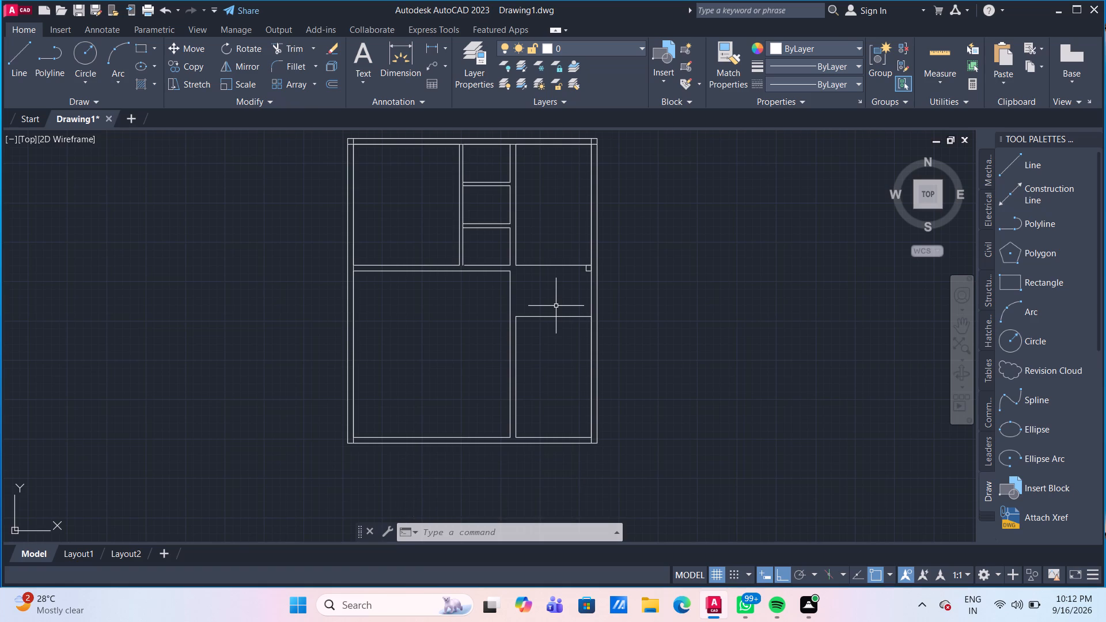
Measure the lower-right room and the space between it and the upper-right room.
scroll(578, 293, "up", 2)
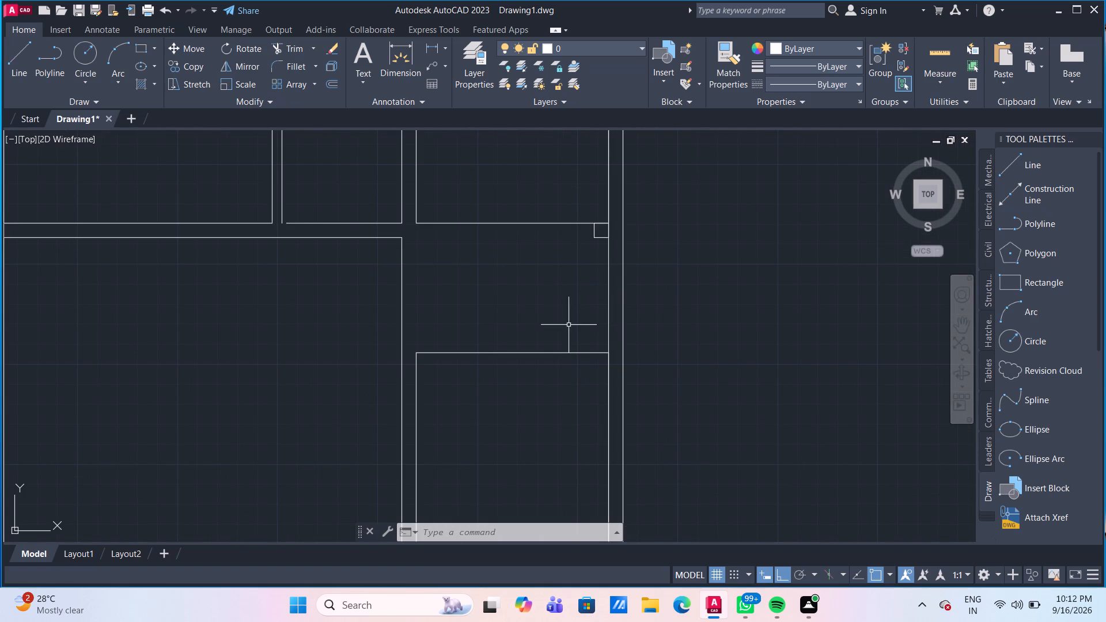
scroll(565, 328, "down", 2)
scroll(498, 462, "up", 1)
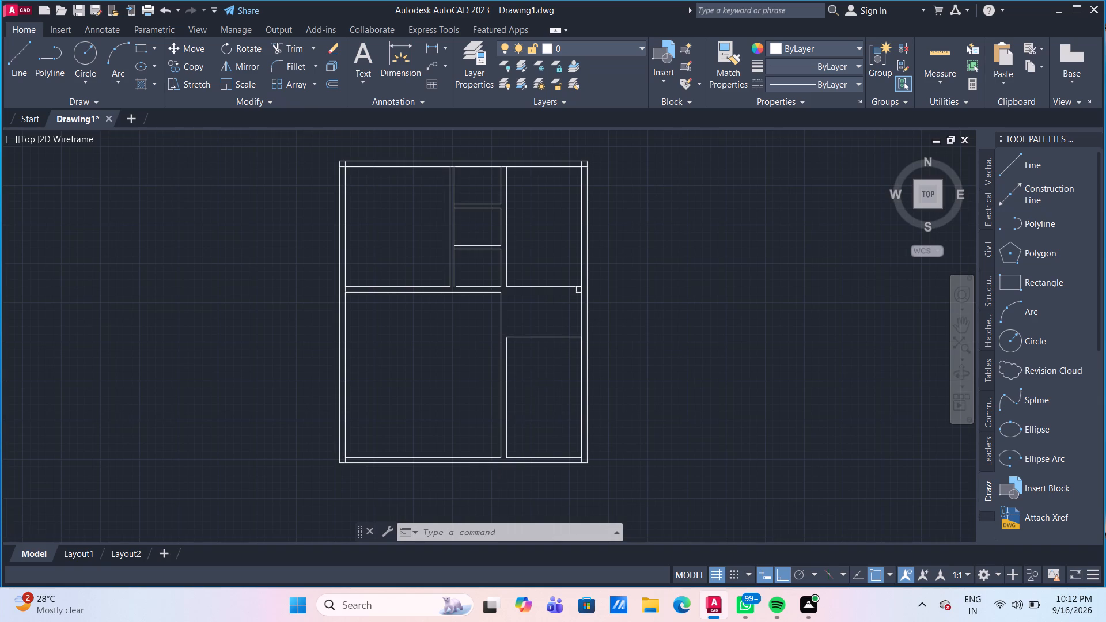
scroll(498, 462, "up", 1)
middle_click_drag(604, 406, 521, 437)
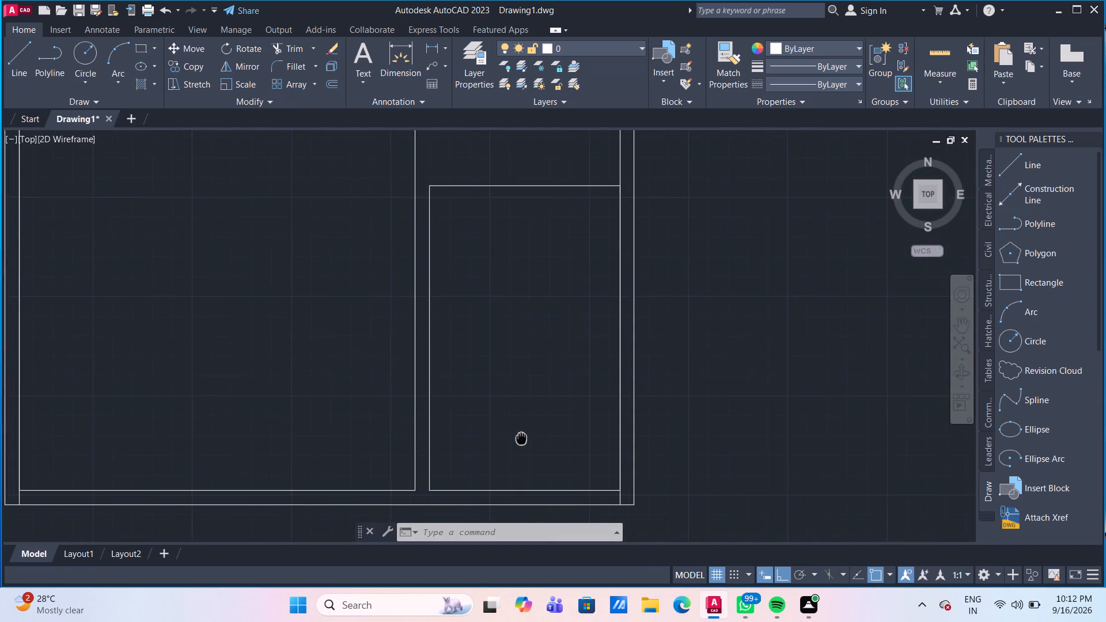
middle_click_drag(521, 437, 547, 430)
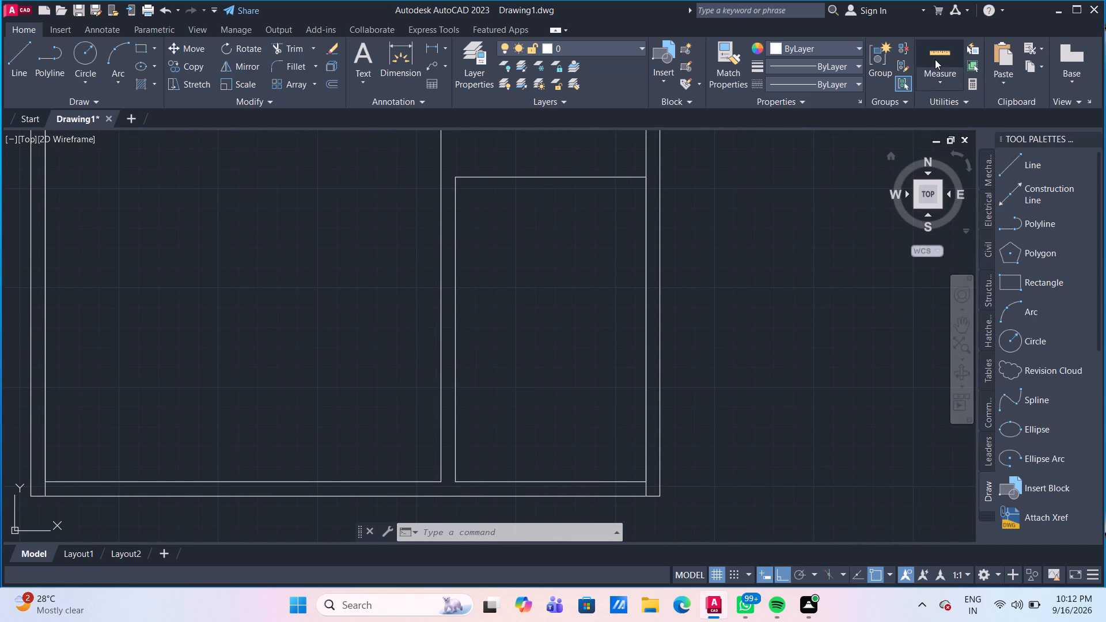
left_click(935, 59)
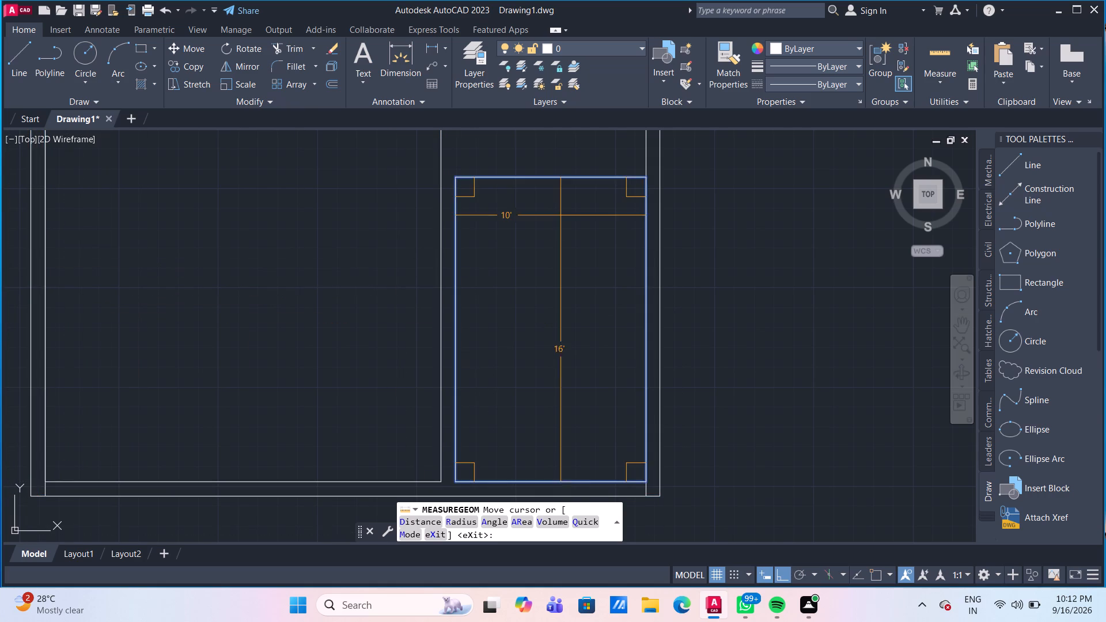
scroll(566, 215, "down", 1)
middle_click_drag(732, 219, 705, 358)
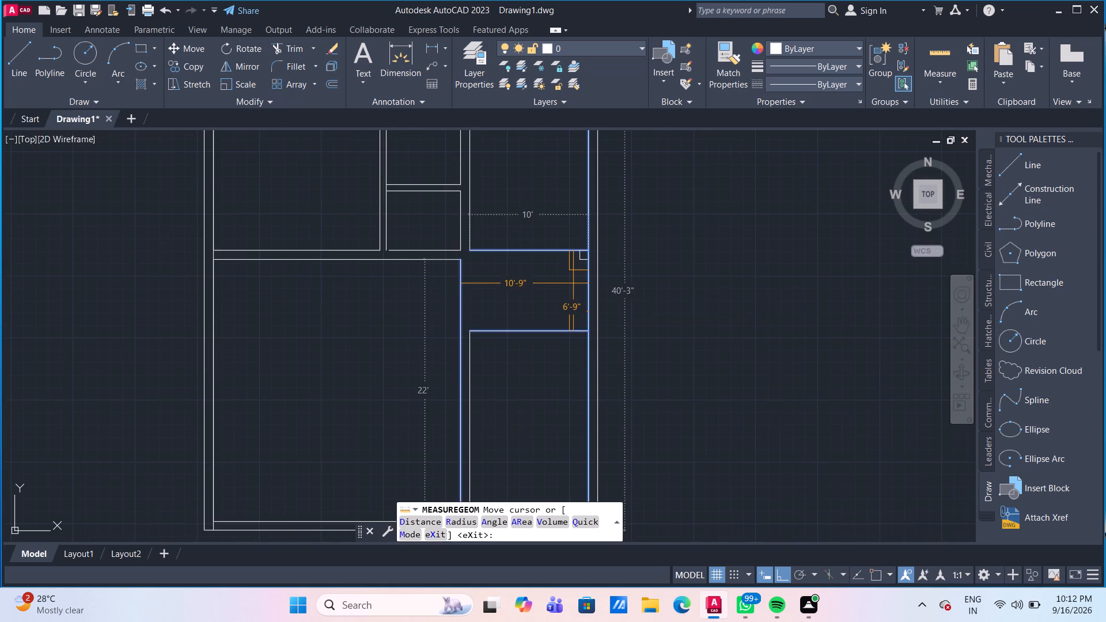
scroll(581, 284, "up", 1)
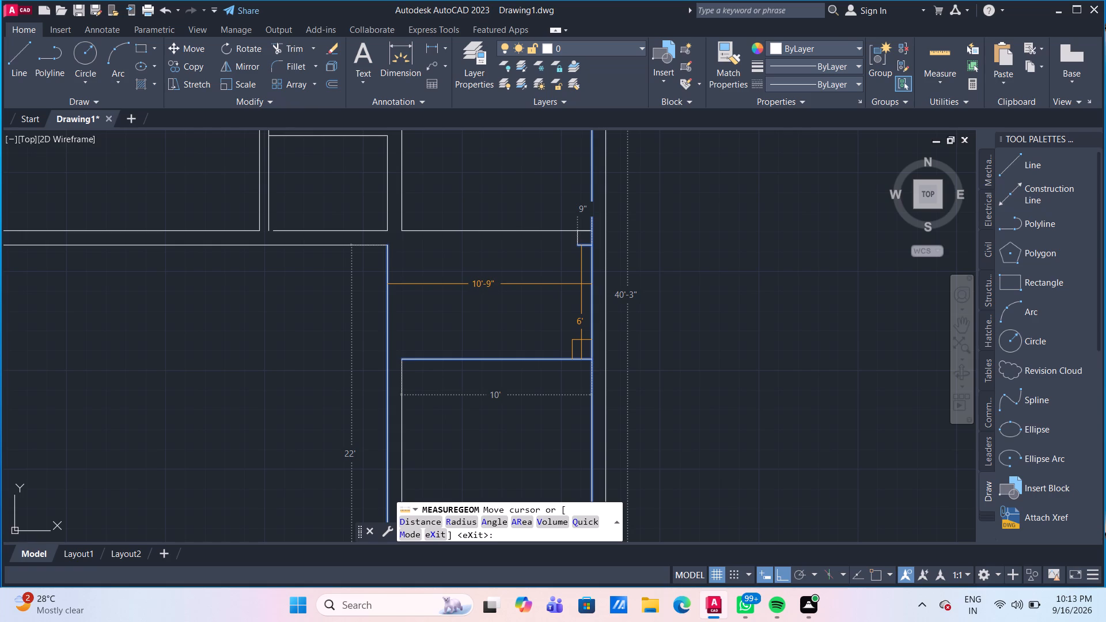
key("Escape")
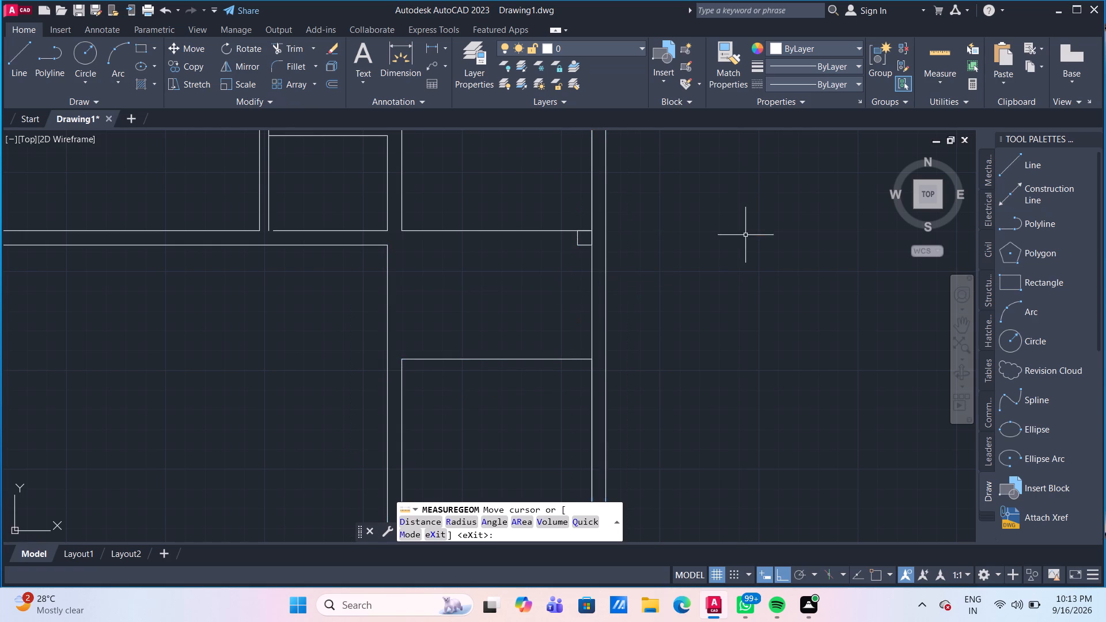
Offset the lower-right room's top line upward by 6" and the upper-right room's bottom line downward by 9".
key("o")
key("Return")
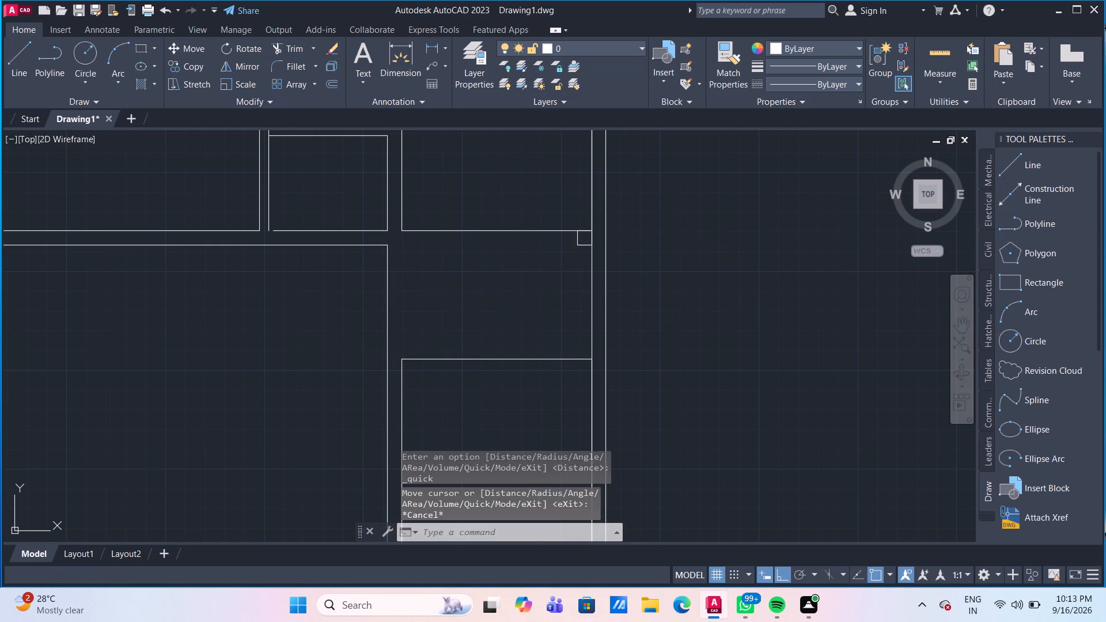
key("Return")
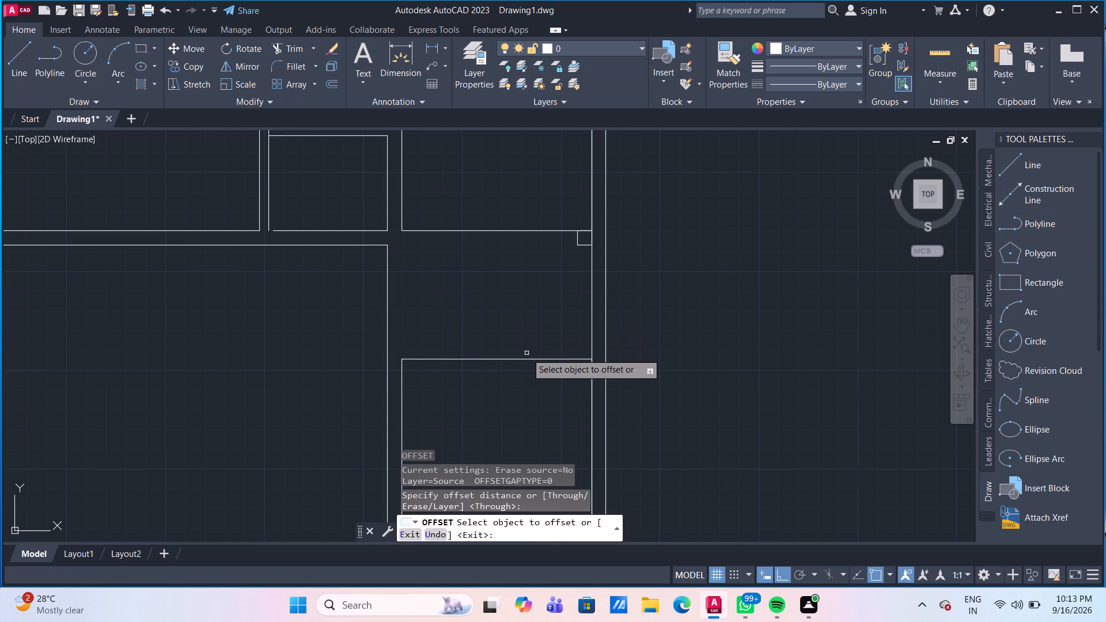
left_click(533, 359)
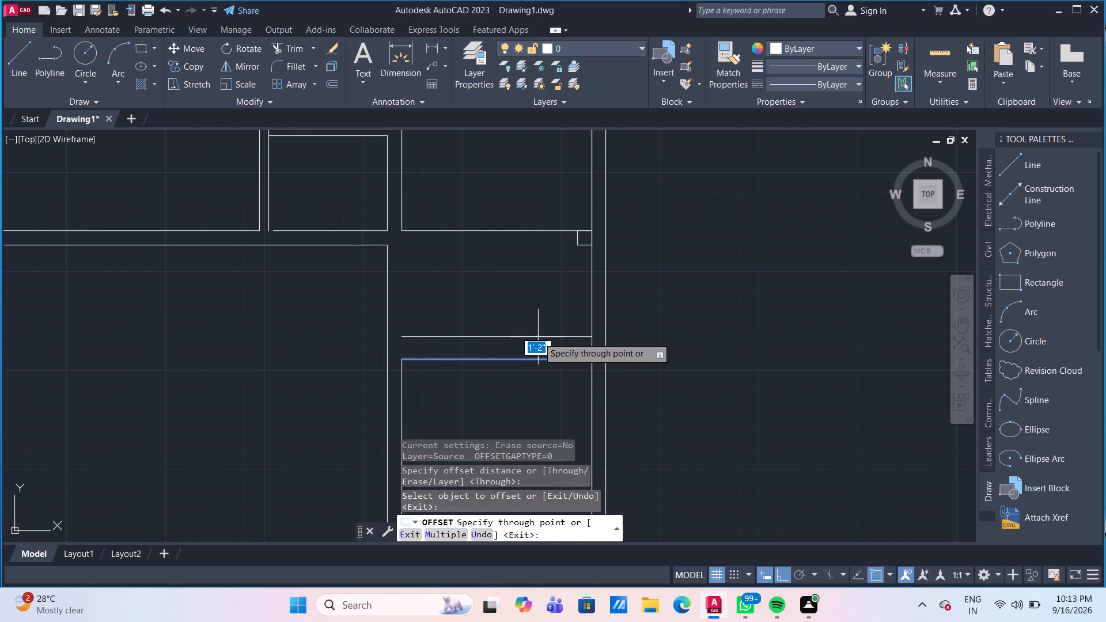
key("6")
key("shift+quotedbl")
key("Return")
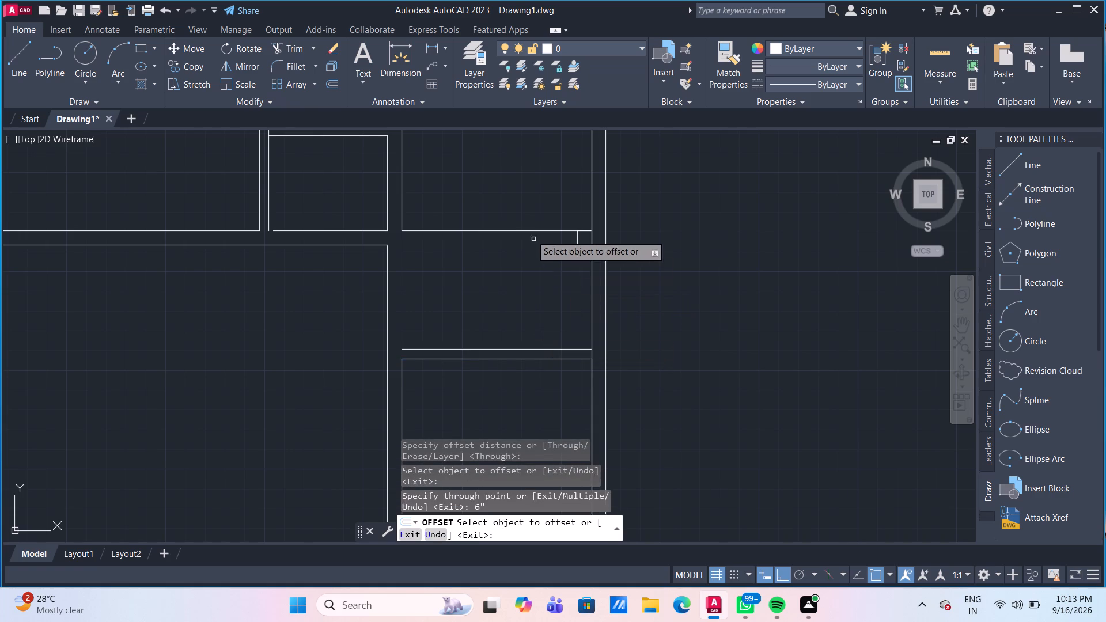
left_click(528, 229)
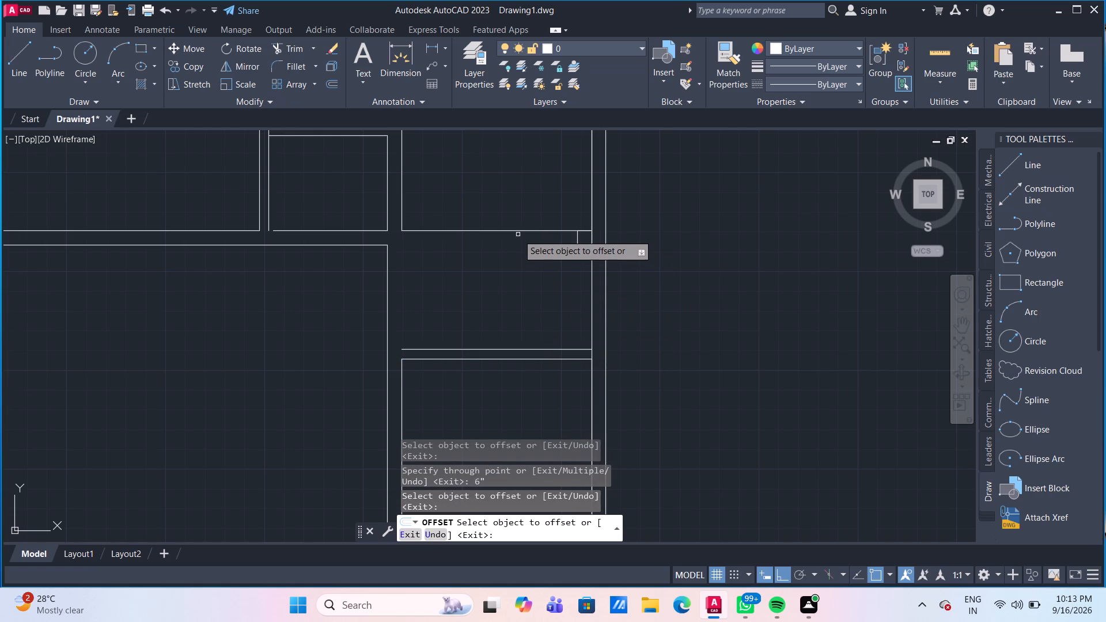
left_click(517, 231)
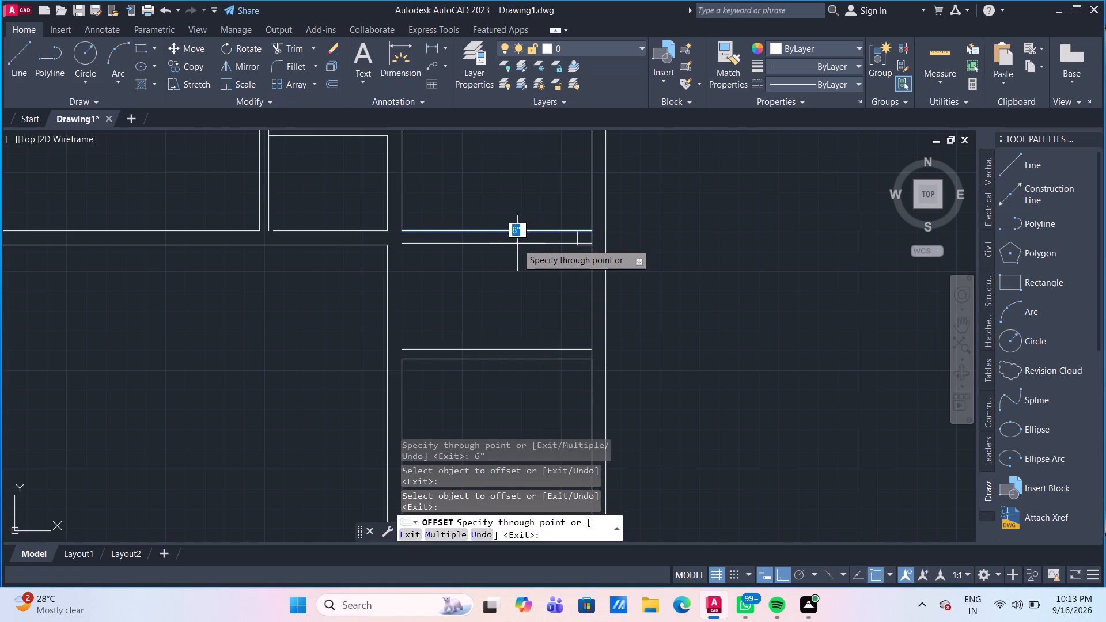
type("9\"")
key("Return")
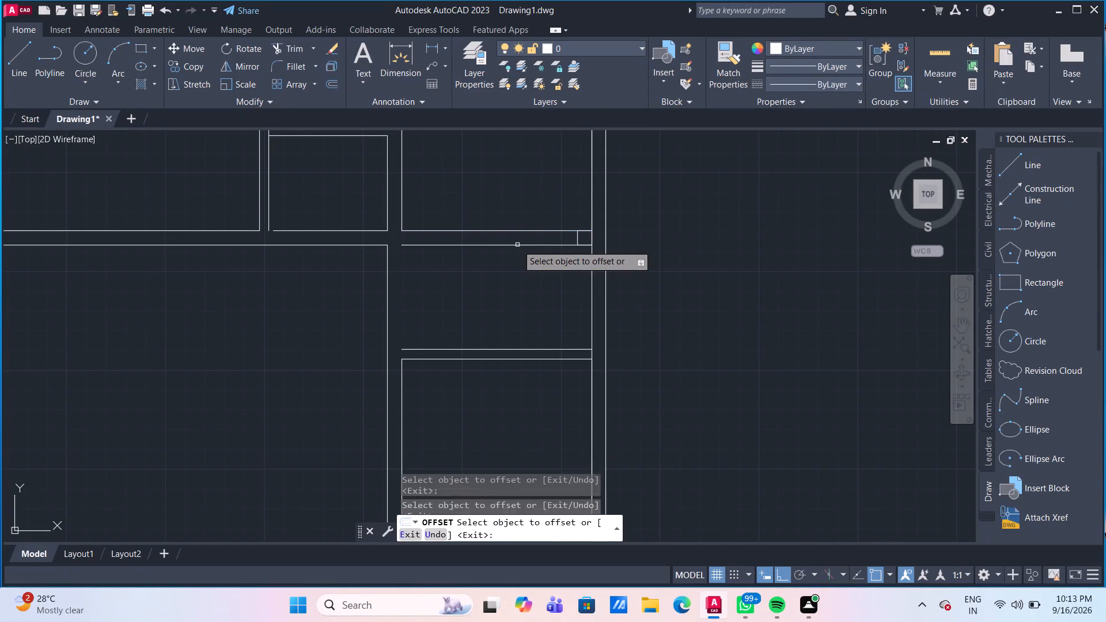
key("Escape")
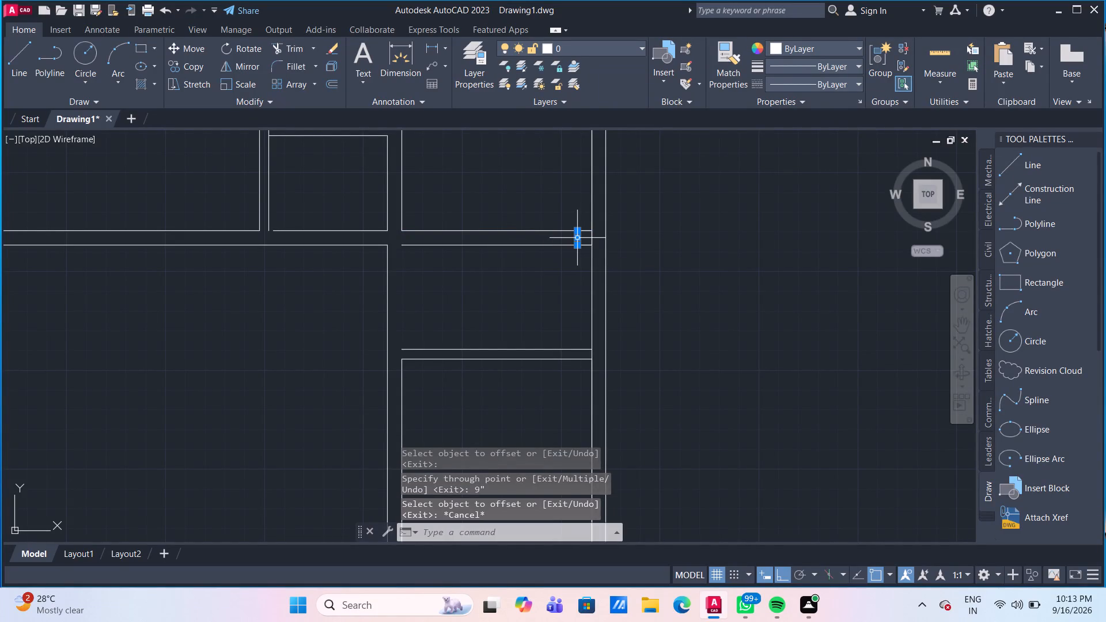
Delete the four lines of the small 9" square below the upper-right room, against the outer wall.
left_click(579, 237)
scroll(626, 240, "up", 2)
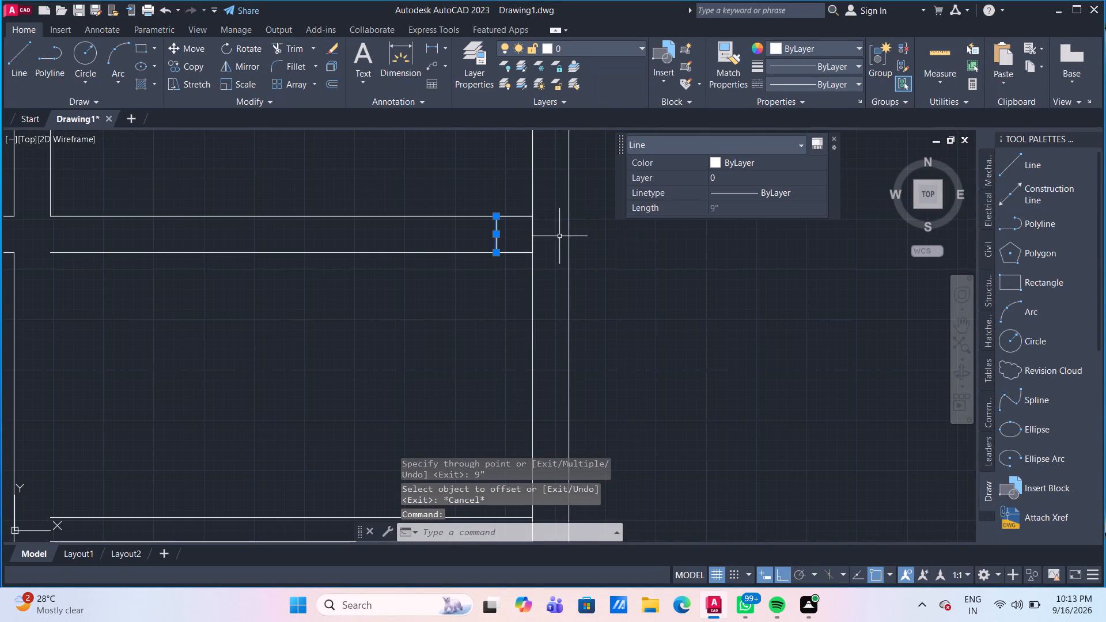
left_click(532, 234)
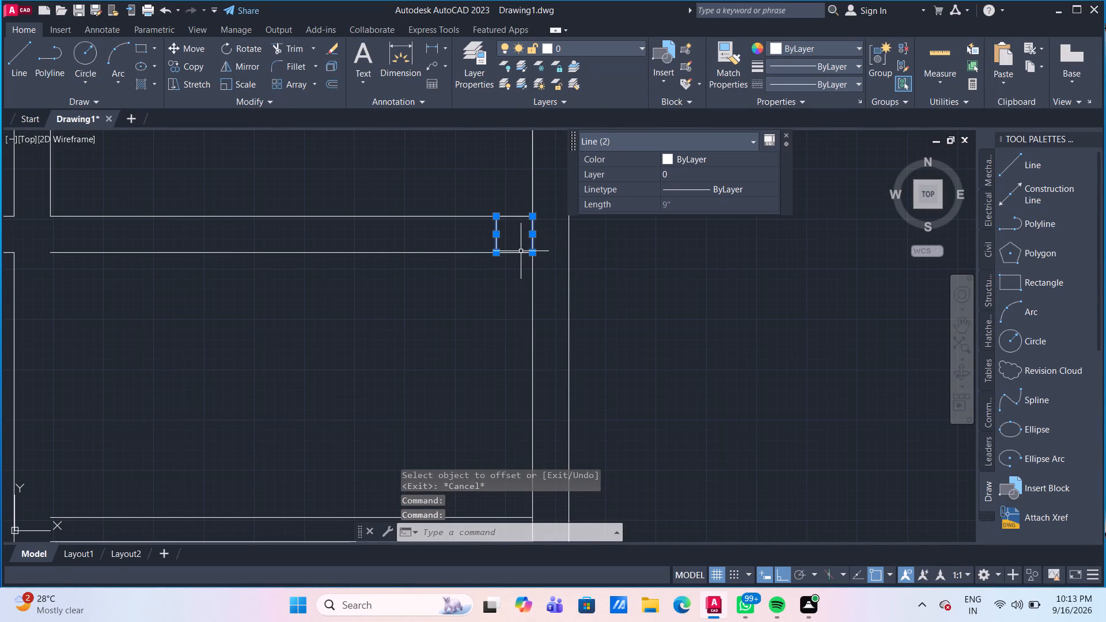
left_click(520, 253)
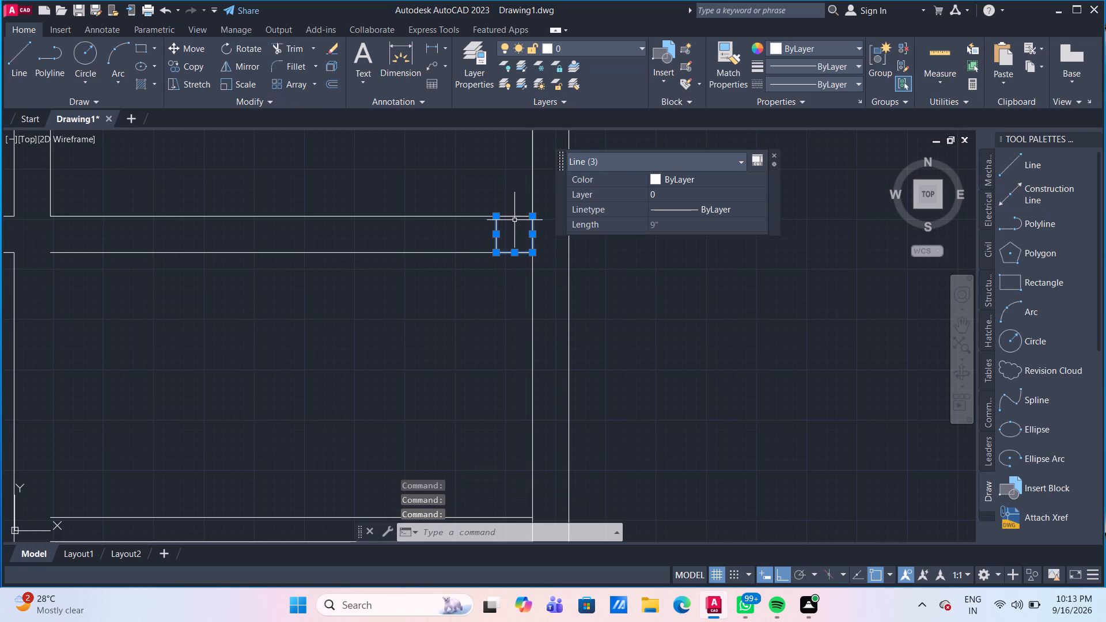
left_click(514, 217)
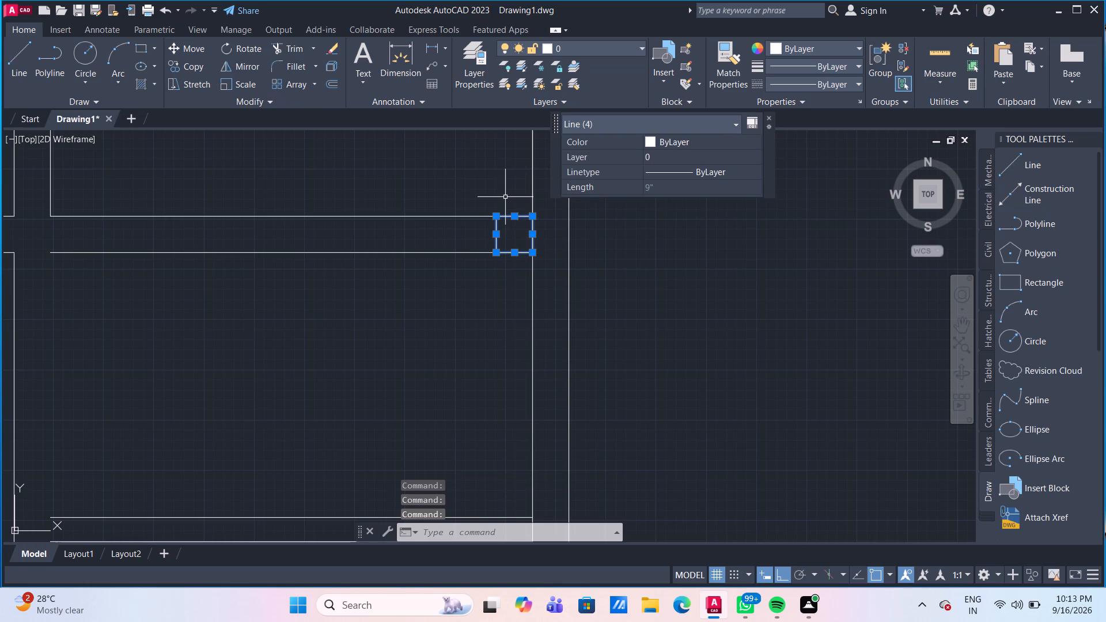
key("Delete")
Draw a vertical line from the upper-right room's bottom-left corner down to the left end of the new 6" offset line.
scroll(517, 225, "down", 3)
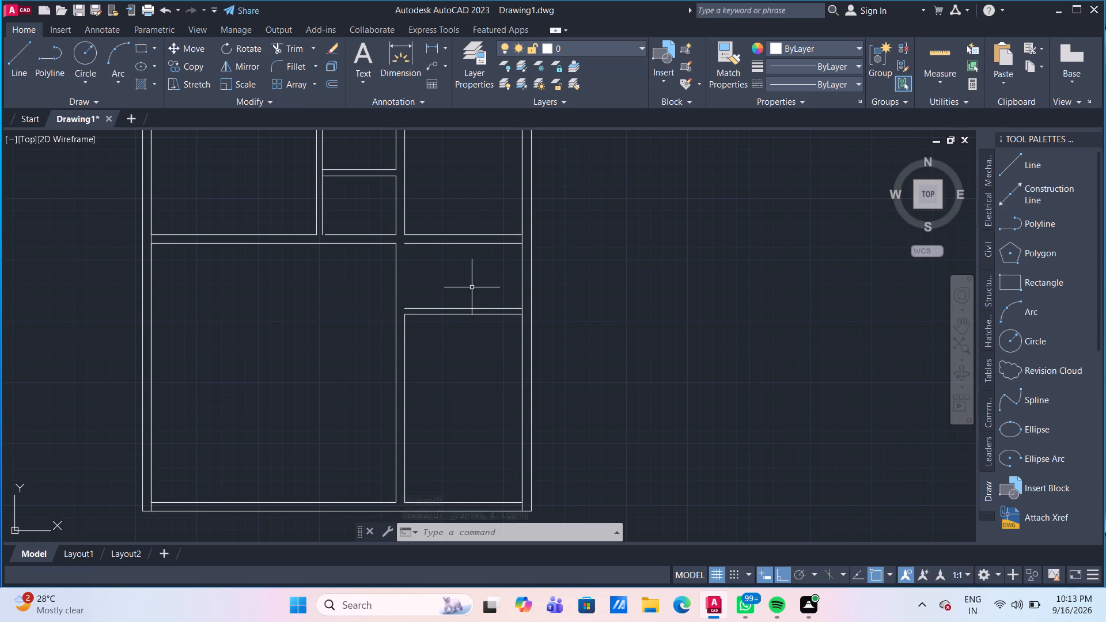
middle_click_drag(492, 407, 500, 340)
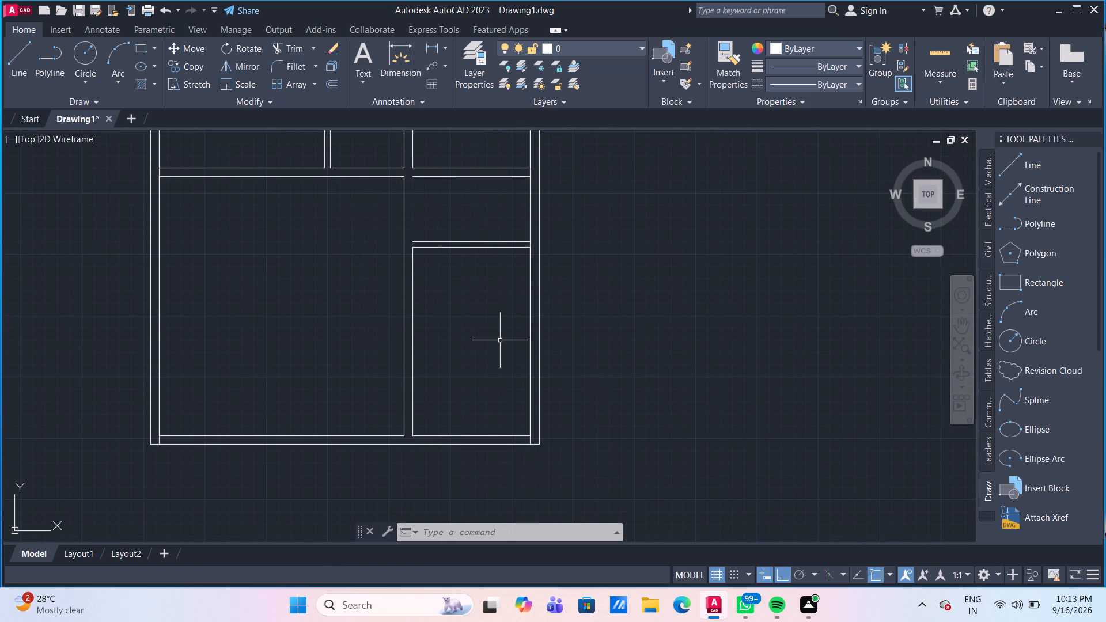
scroll(451, 228, "up", 1)
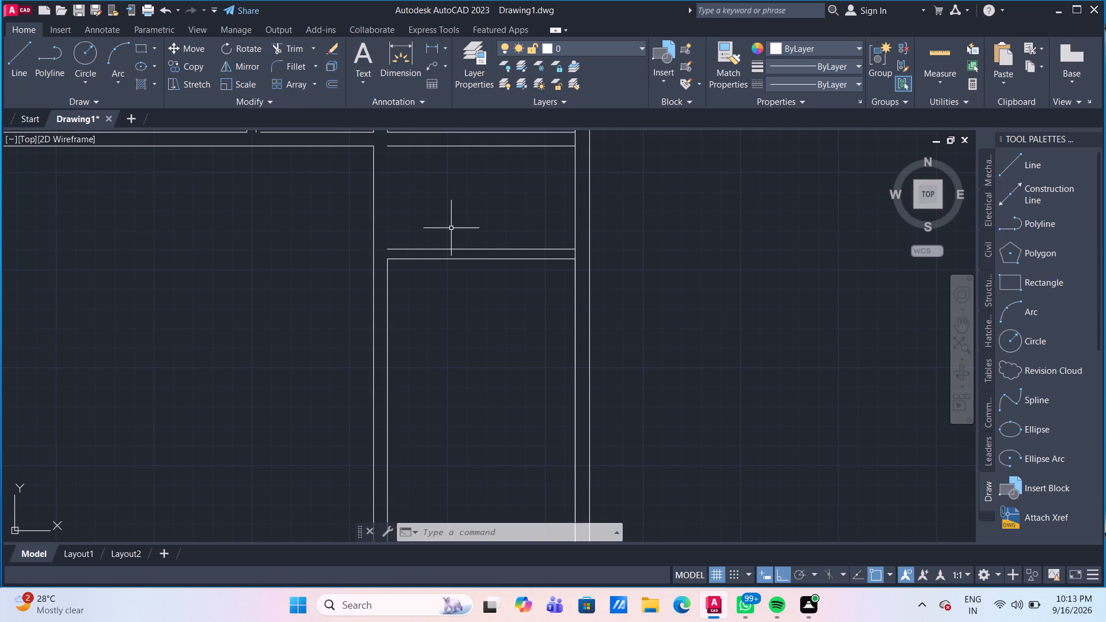
scroll(419, 337, "down", 1)
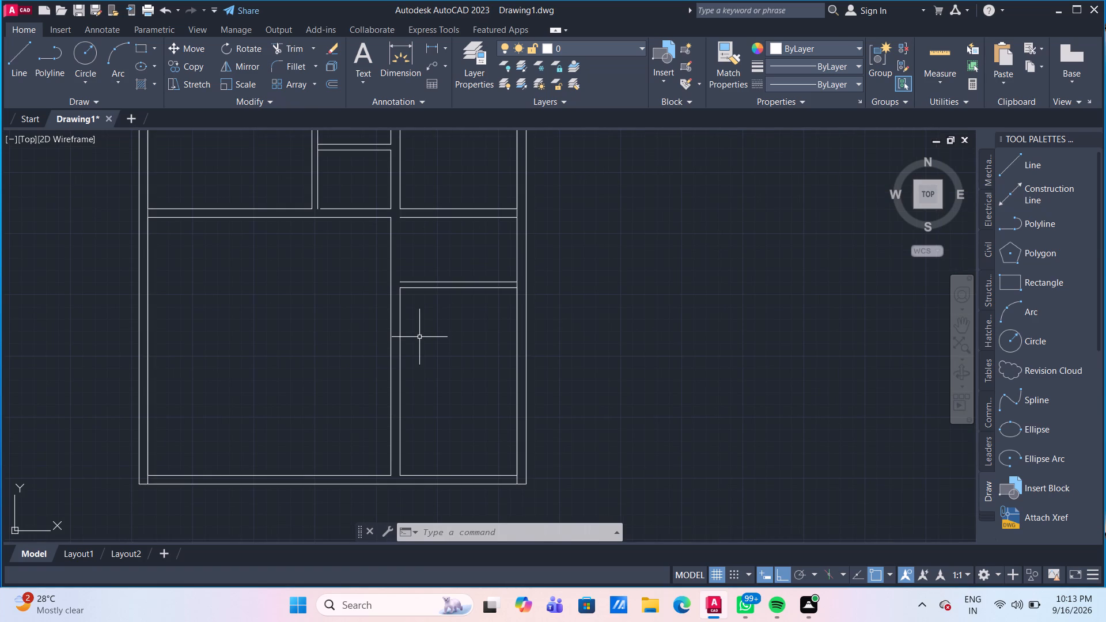
middle_click_drag(431, 240, 459, 326)
scroll(431, 240, "up", 1)
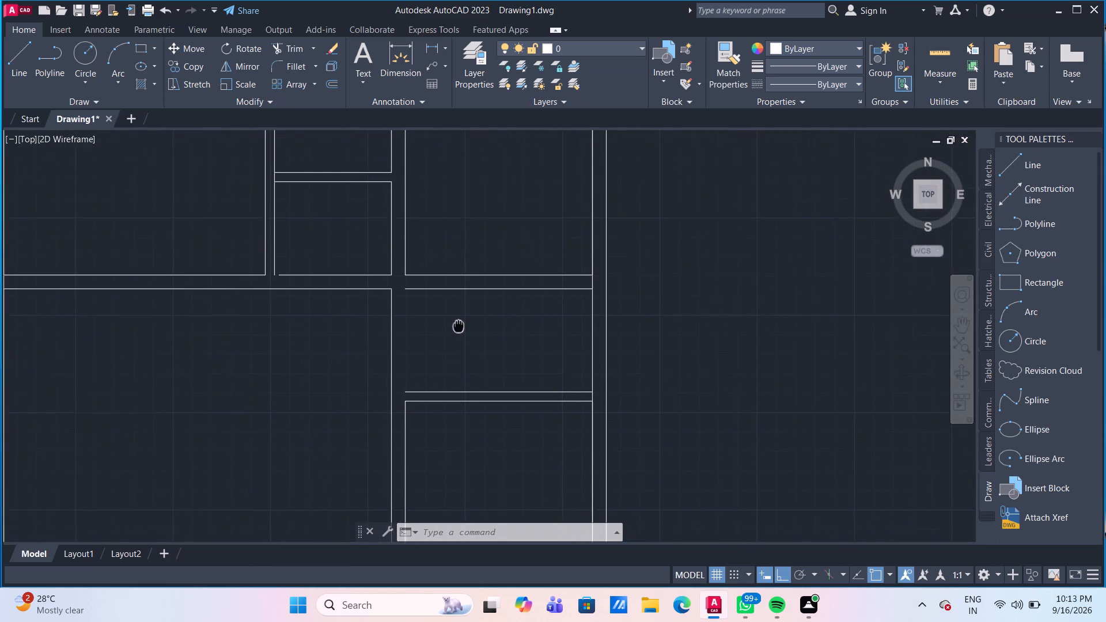
middle_click_drag(459, 326, 465, 339)
scroll(453, 331, "down", 1)
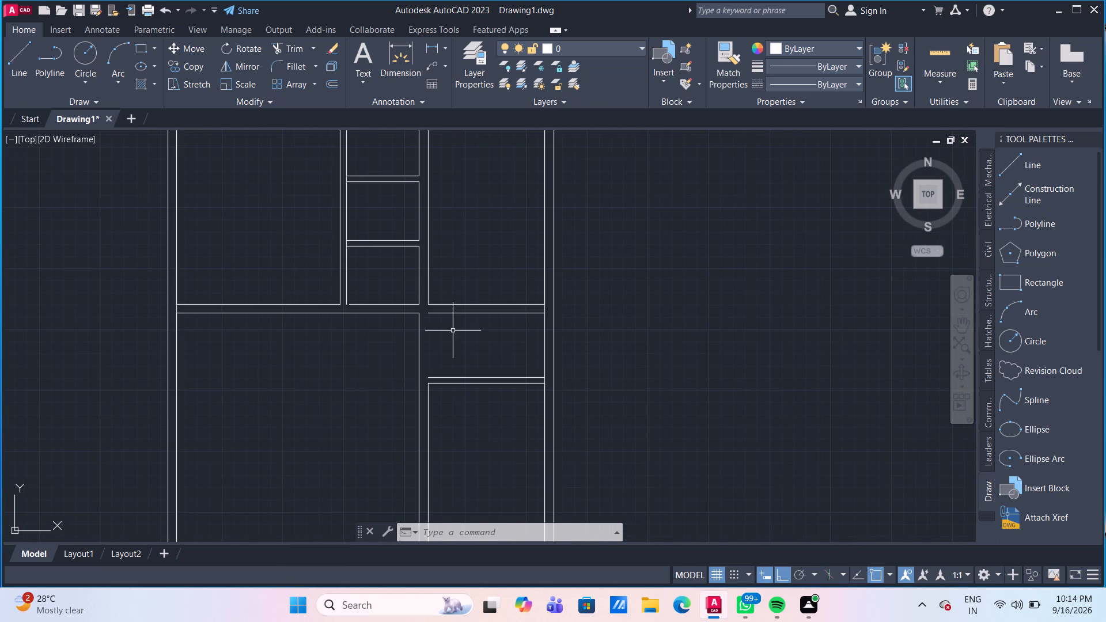
scroll(427, 315, "up", 2)
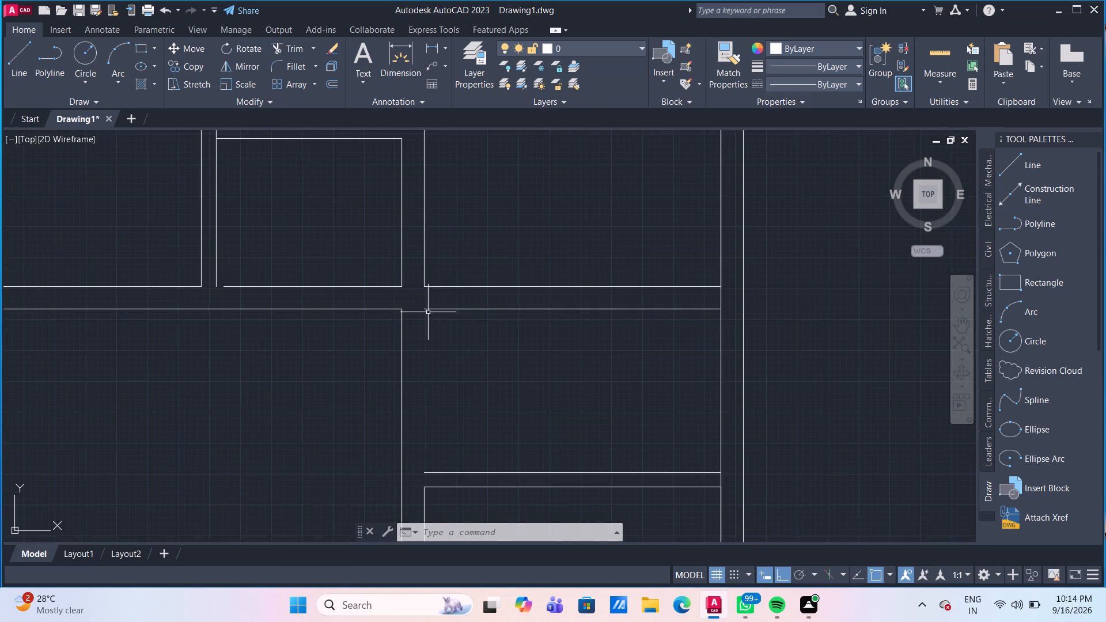
left_click(22, 66)
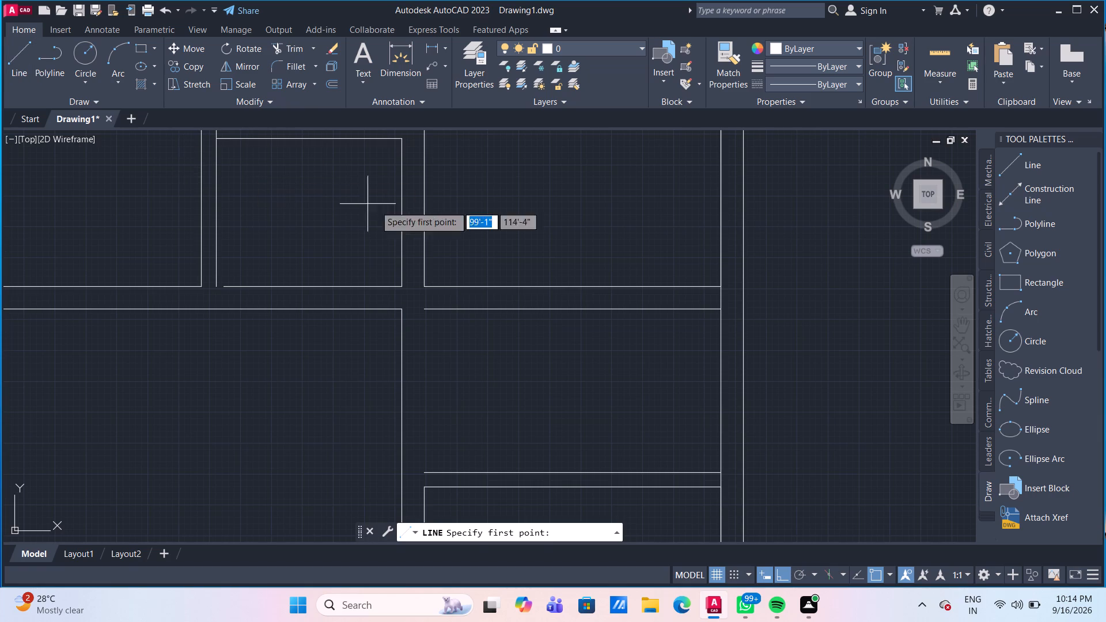
middle_click_drag(485, 221, 475, 180)
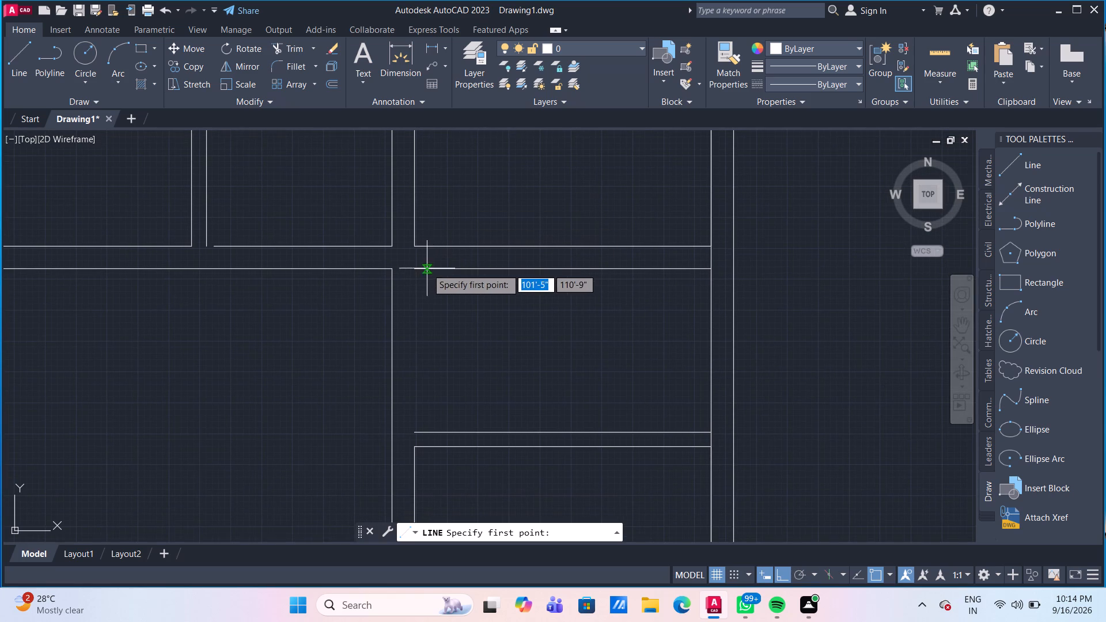
left_click(415, 249)
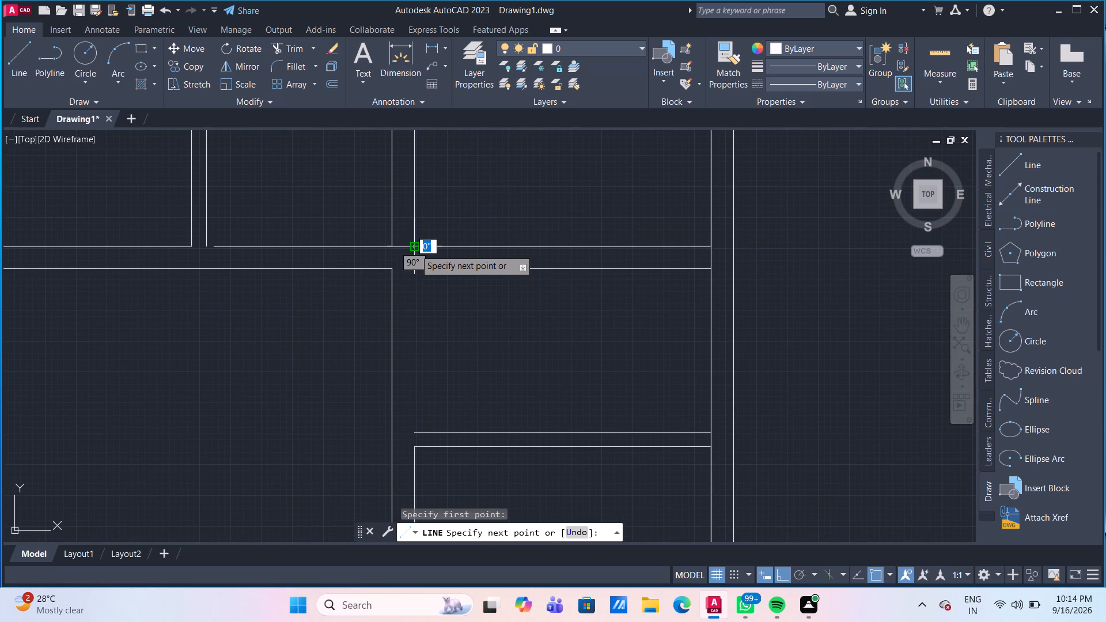
left_click(416, 436)
key("Escape")
Trim the new vertical line where it crosses the 9" wall gap below the upper-right room.
scroll(419, 259, "up", 2)
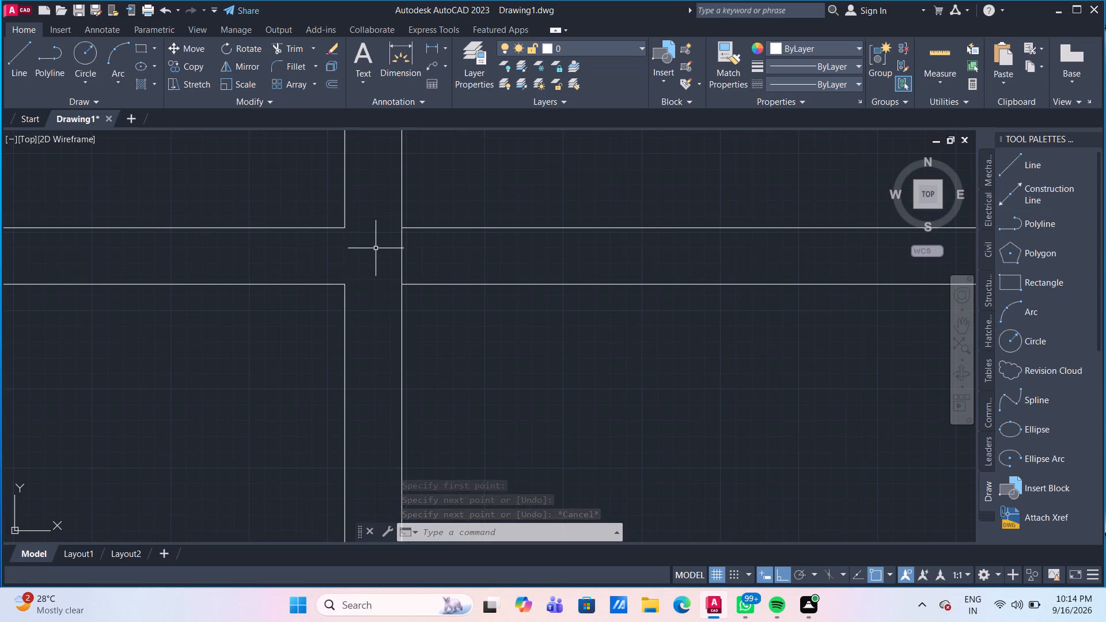
key("r")
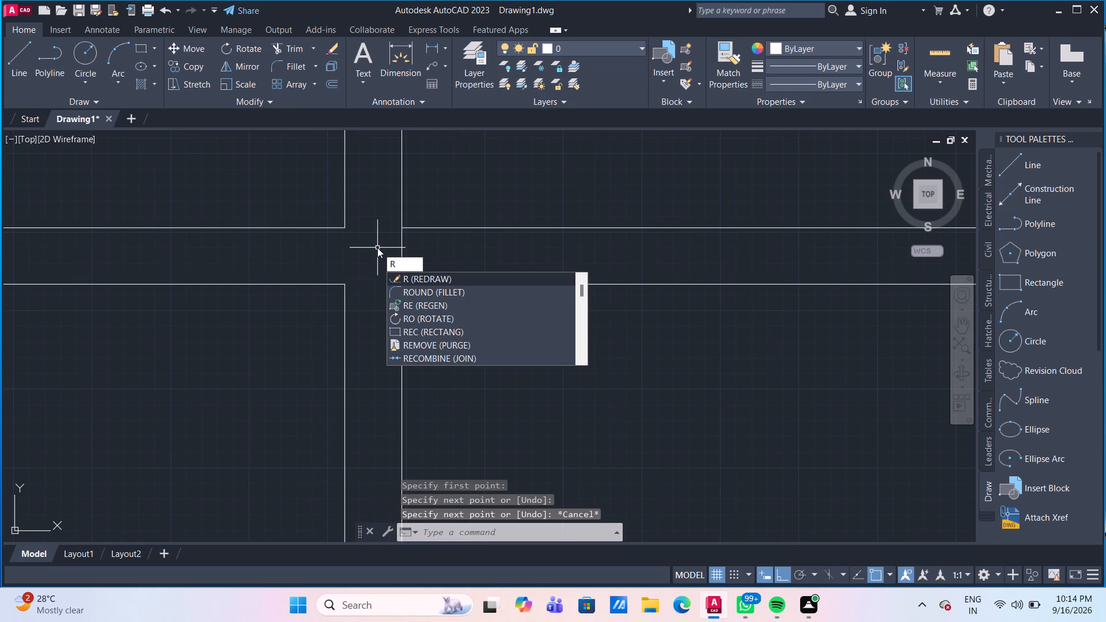
key("BackSpace")
type("TR")
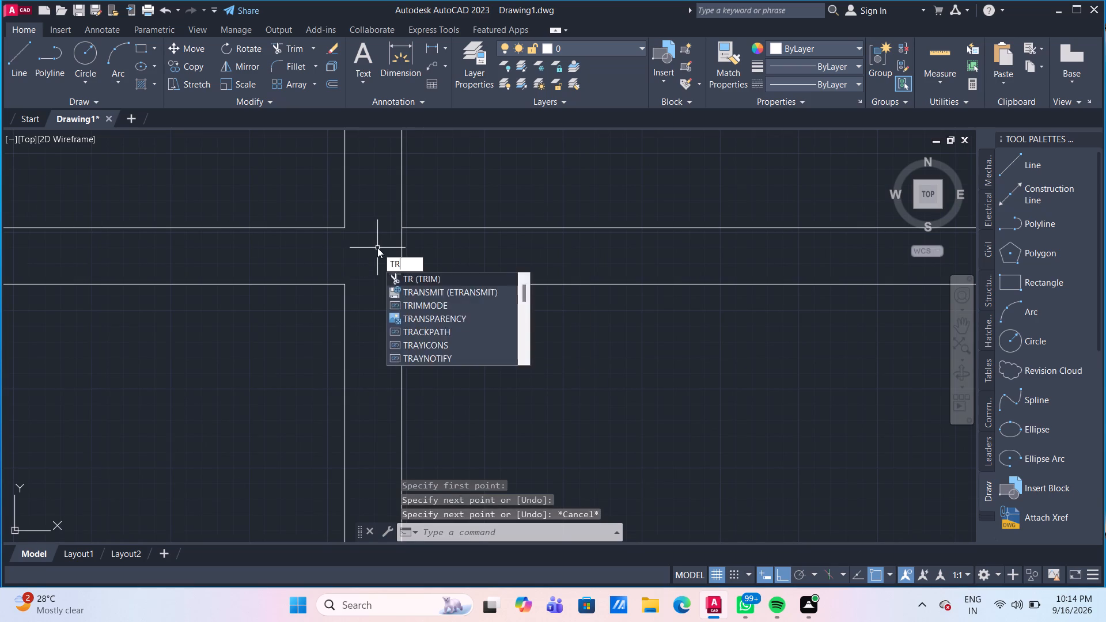
key("Return")
left_click(402, 248)
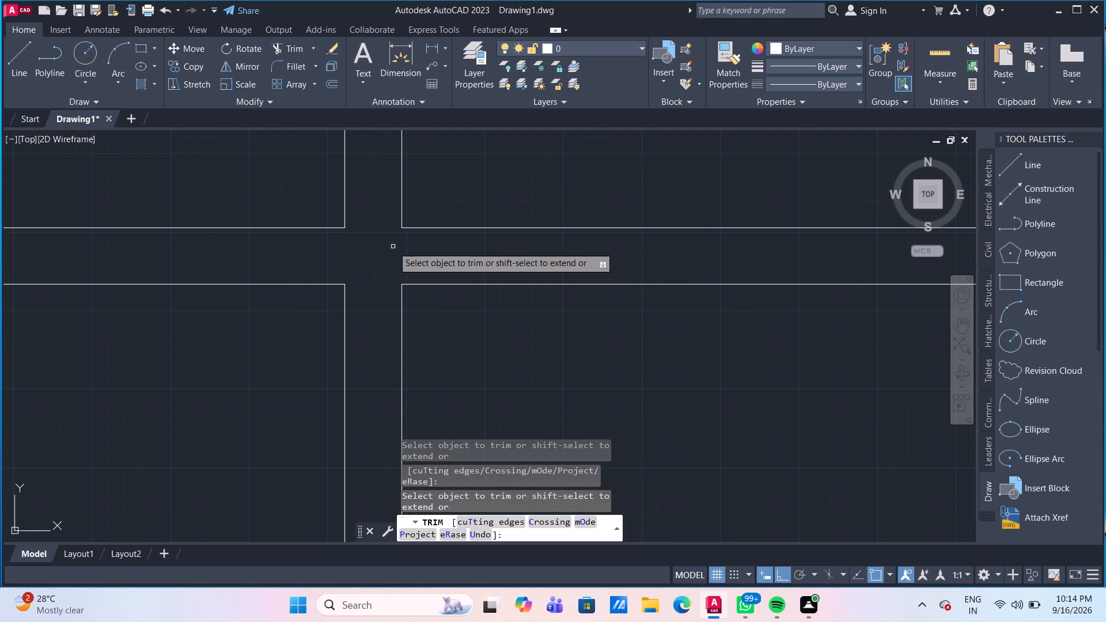
Draw a 9" vertical line across the wall below the upper-right room, from its bottom-left corner to the small room's top-left corner.
key("Escape")
left_click(18, 65)
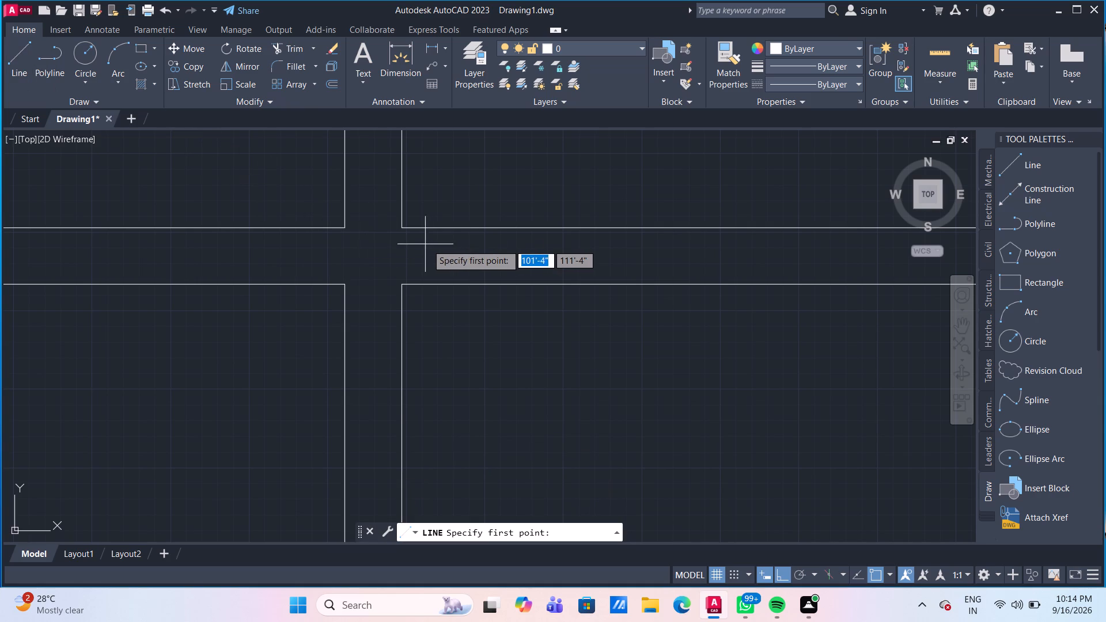
left_click(403, 225)
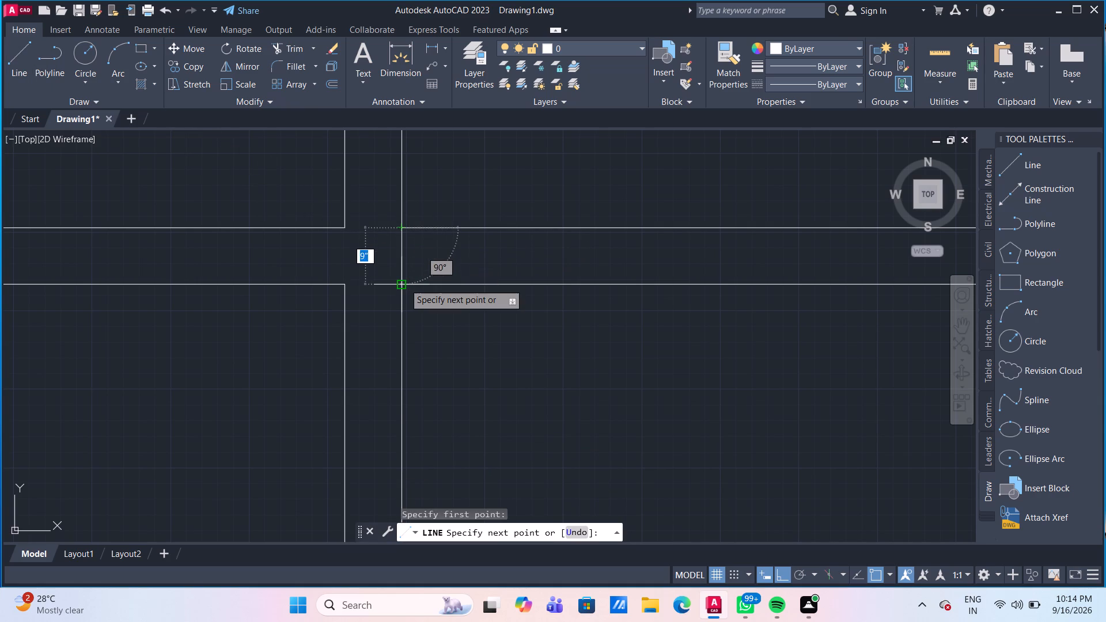
left_click(404, 283)
key("Return")
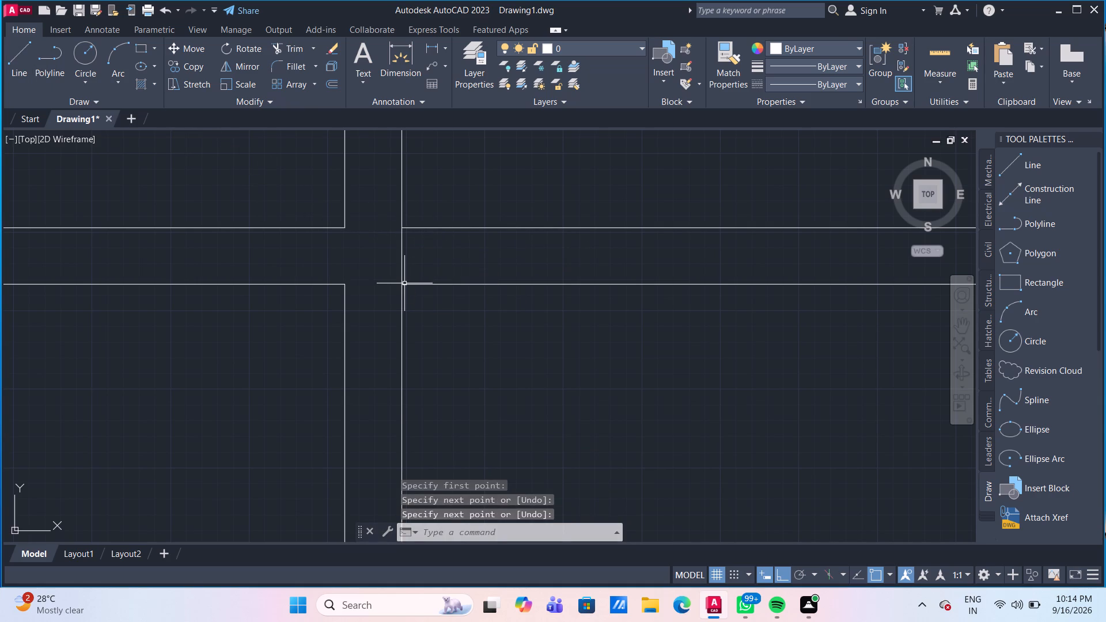
Move the new 9" vertical line 3" to the right along the wall.
left_click(400, 269)
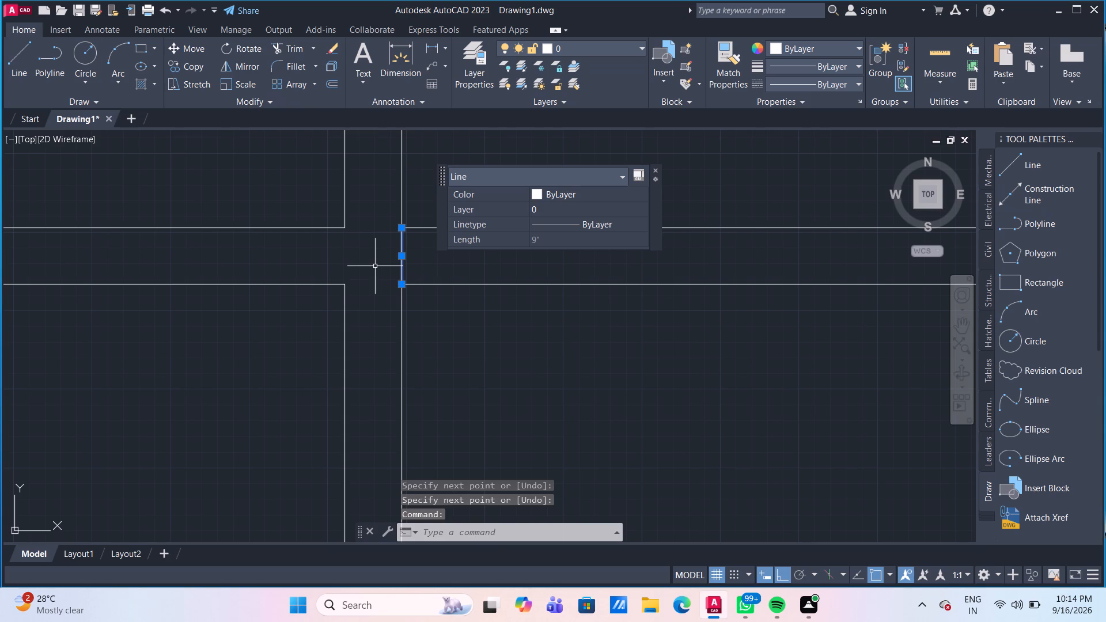
key("m")
key("Return")
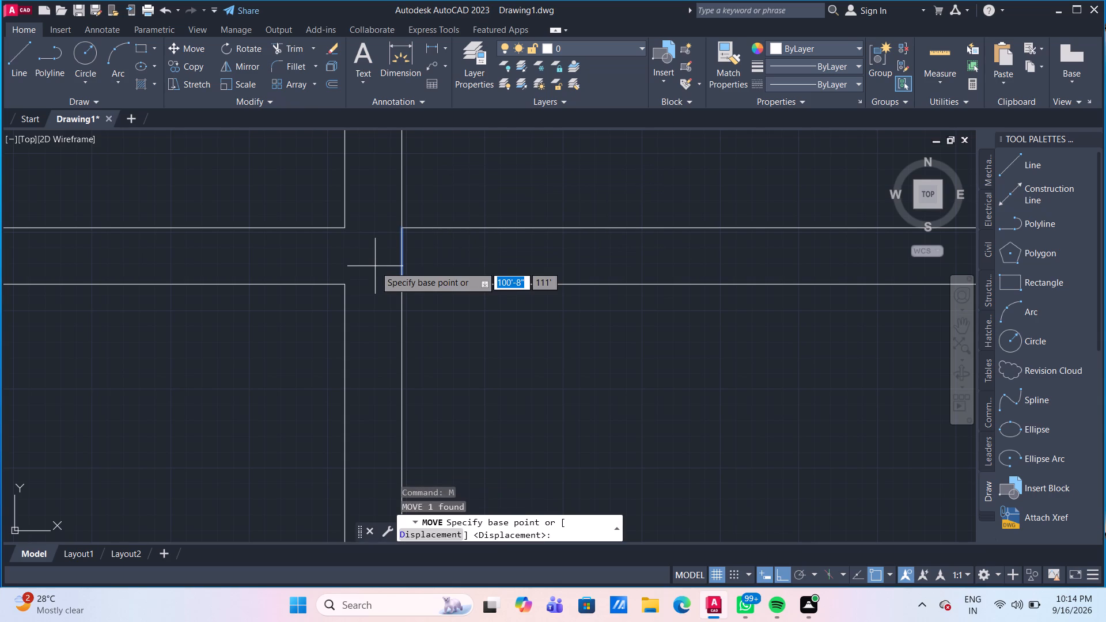
left_click(402, 280)
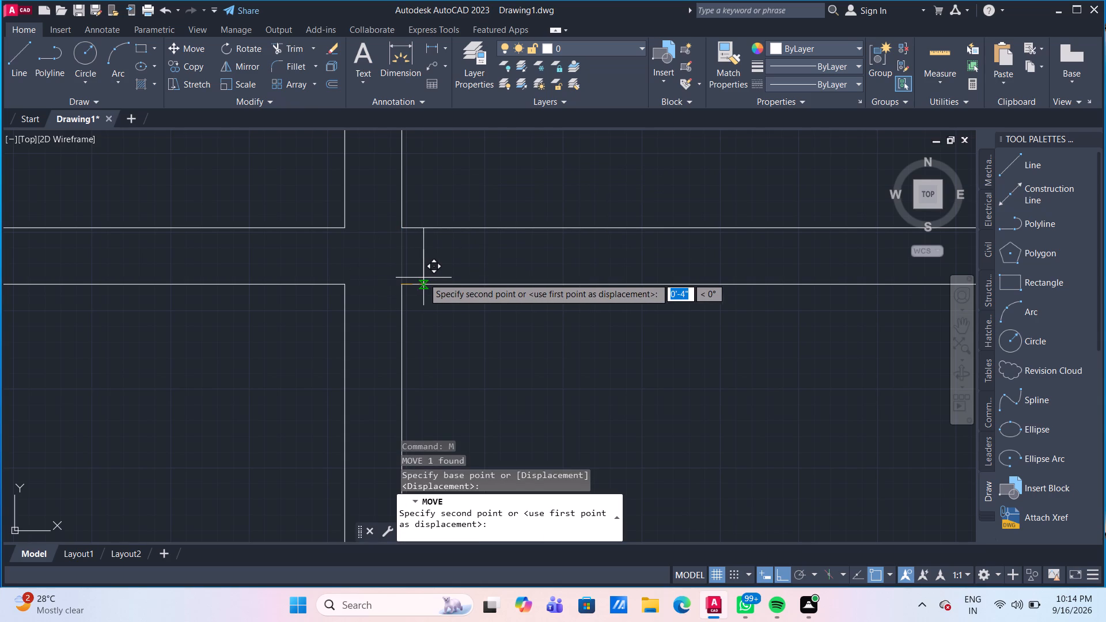
key("3")
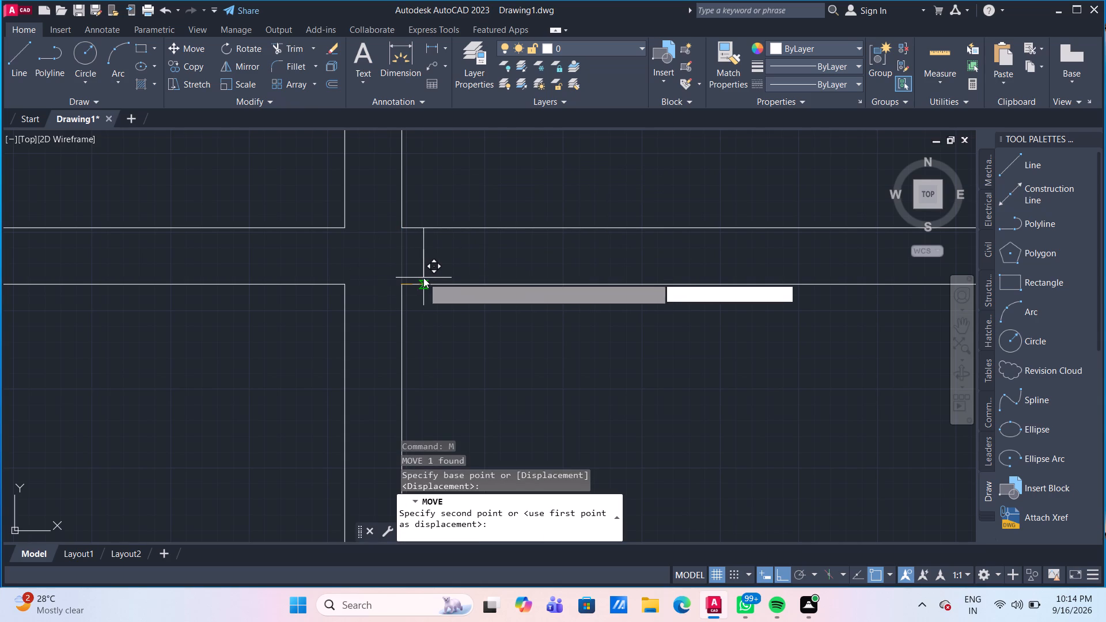
key("shift+quotedbl")
key("Return")
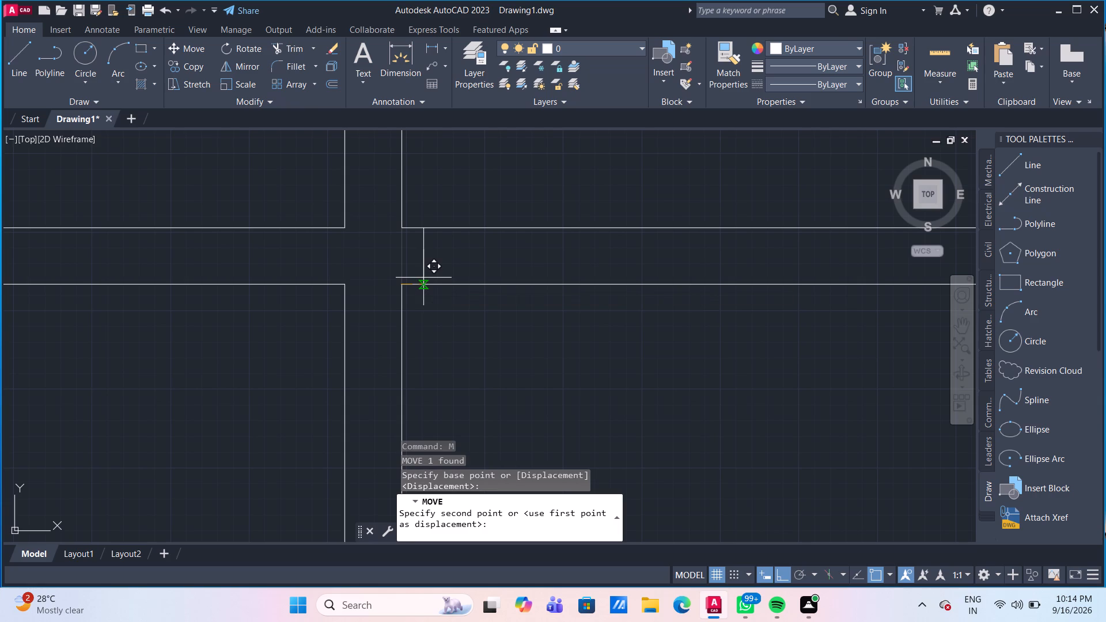
Offset the moved 9" jamb line 3' to the right within the wall below the upper-right room.
scroll(482, 302, "down", 3)
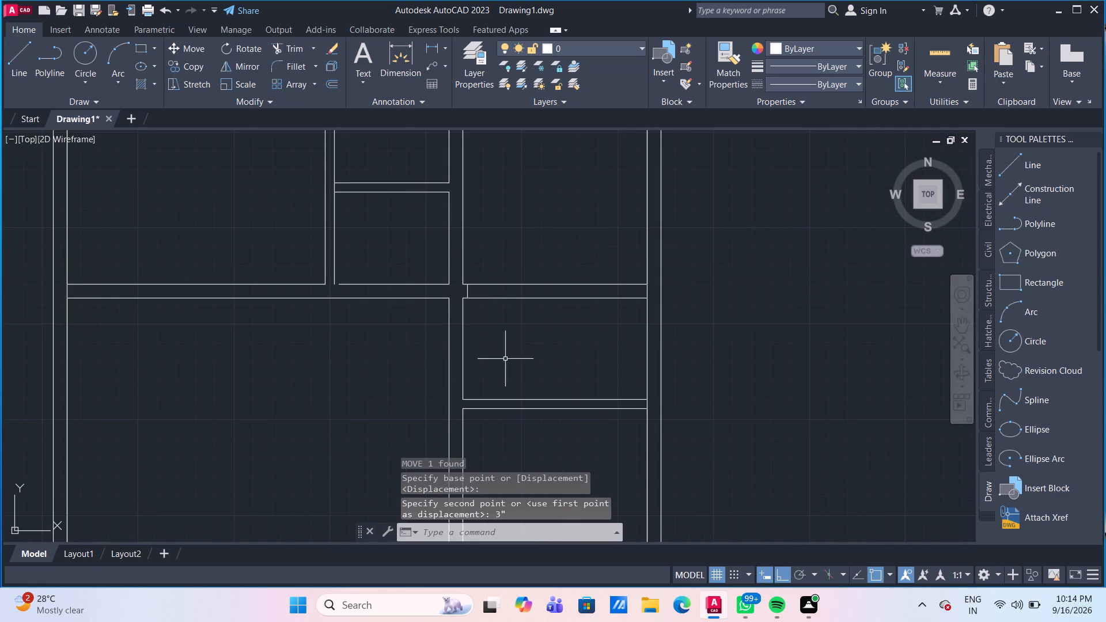
middle_click_drag(517, 364, 474, 328)
scroll(474, 328, "down", 1)
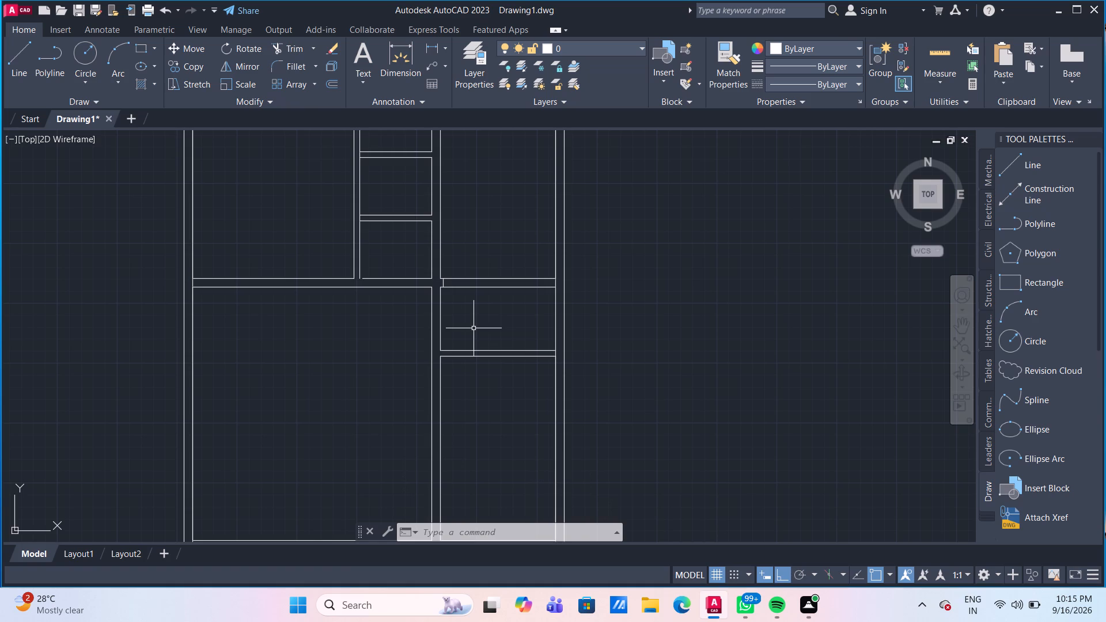
scroll(479, 316, "up", 2)
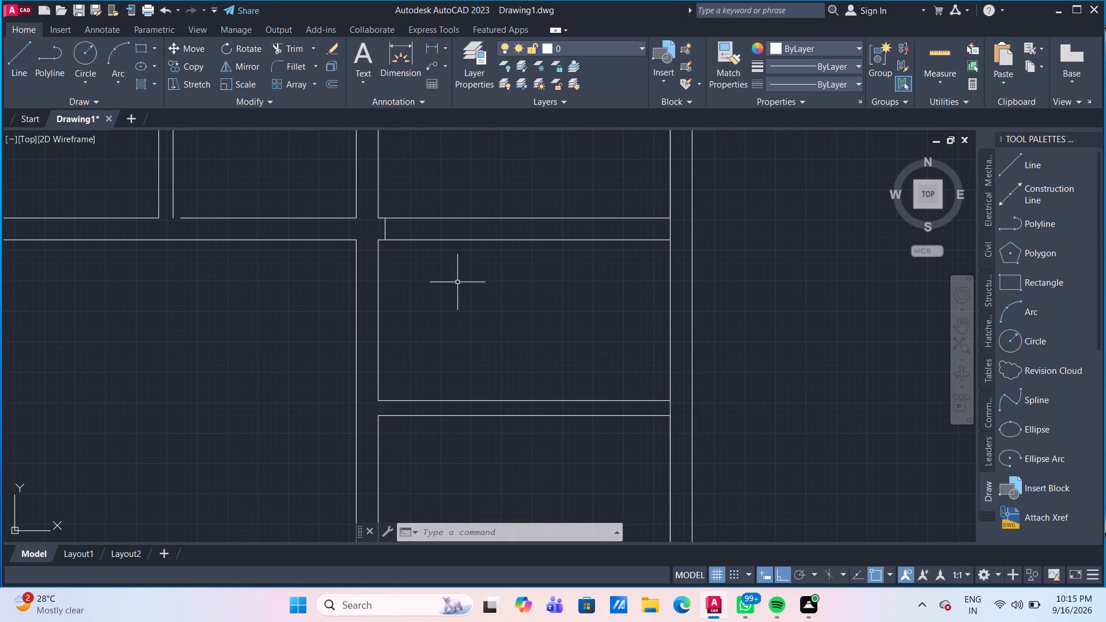
middle_click_drag(460, 286, 485, 364)
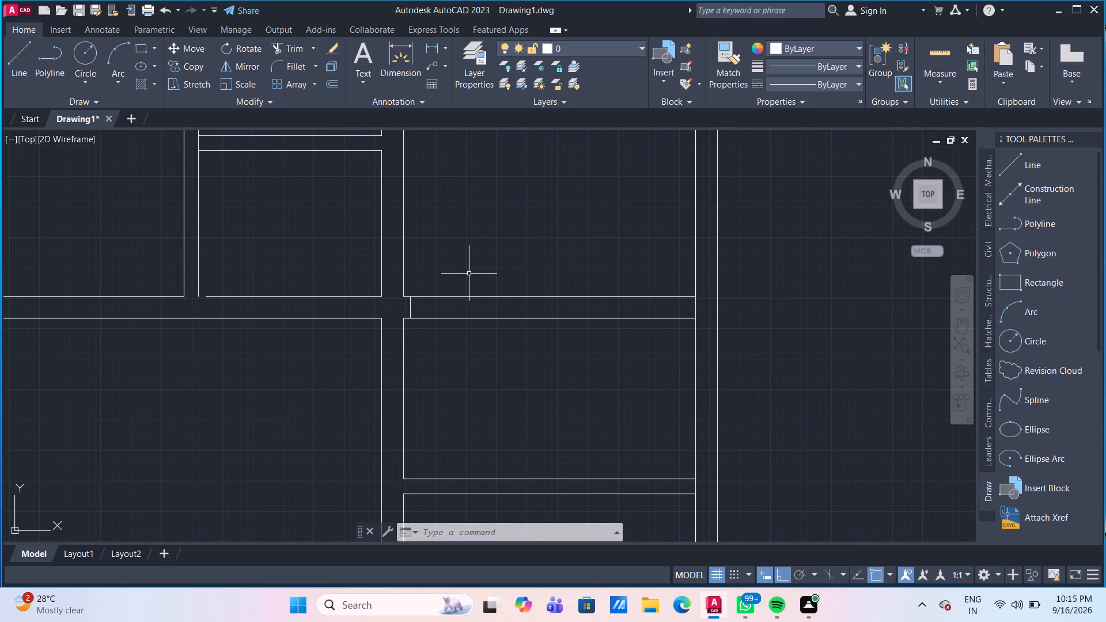
key("o")
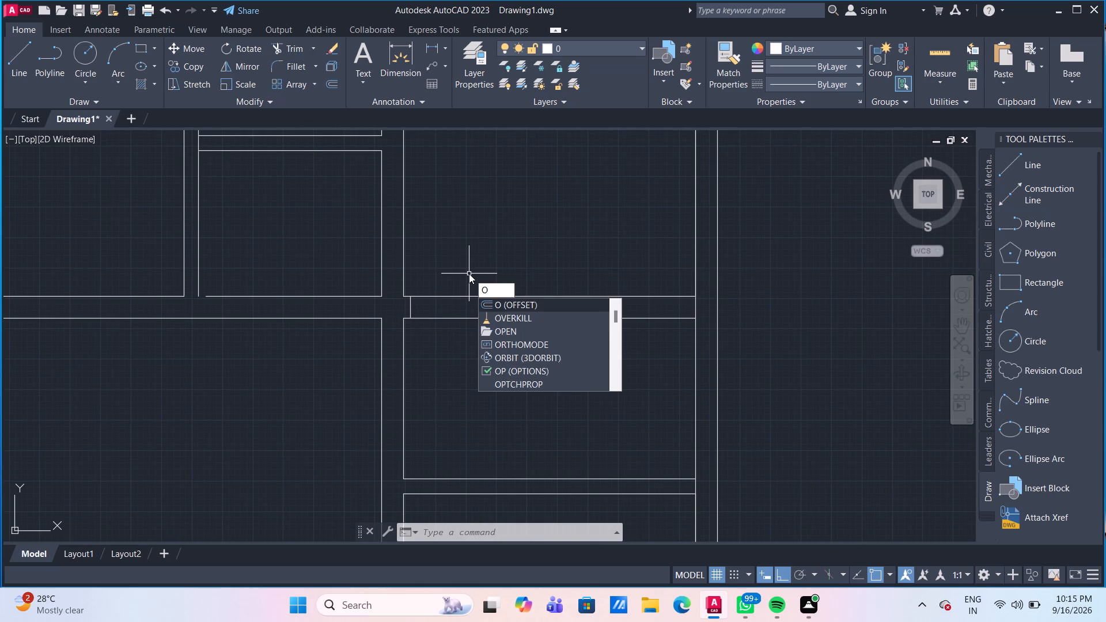
key("Return")
key("Return")
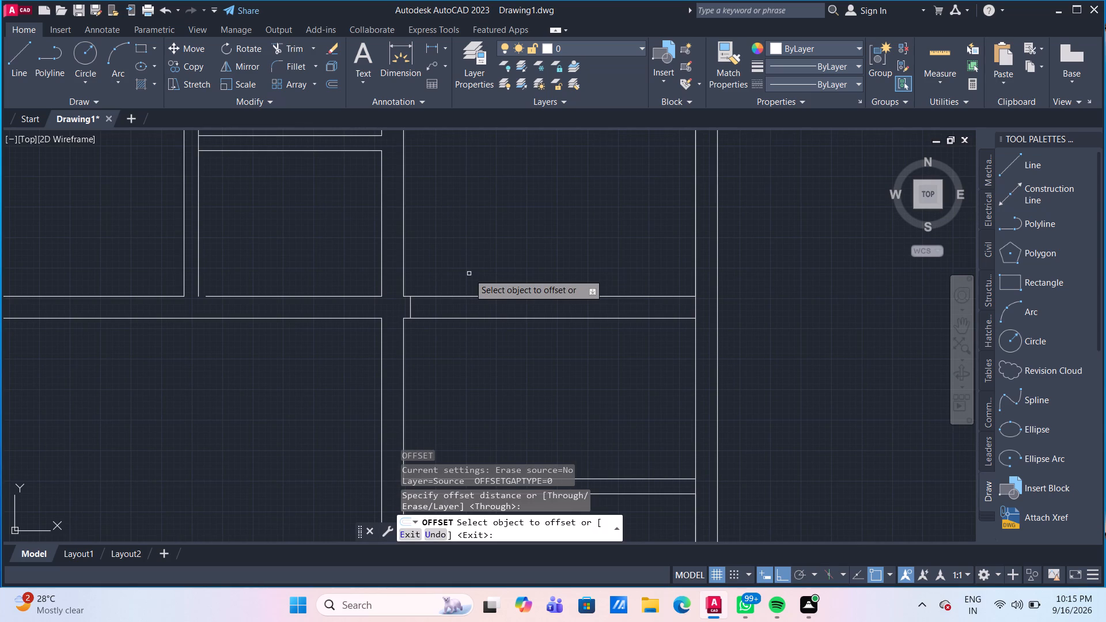
left_click(411, 304)
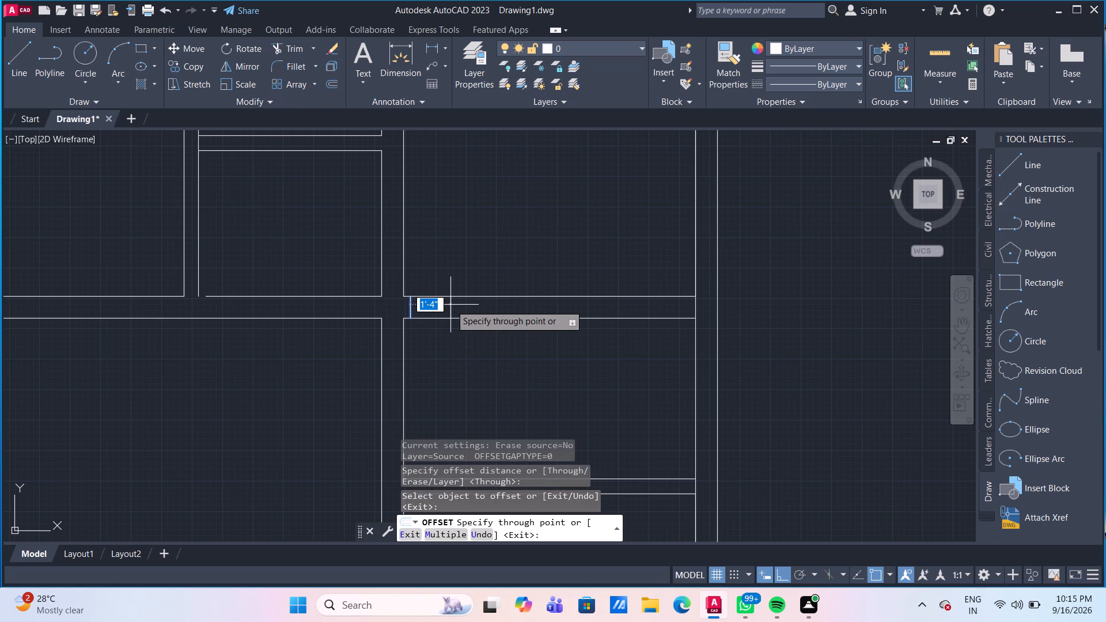
type("3'")
key("Return")
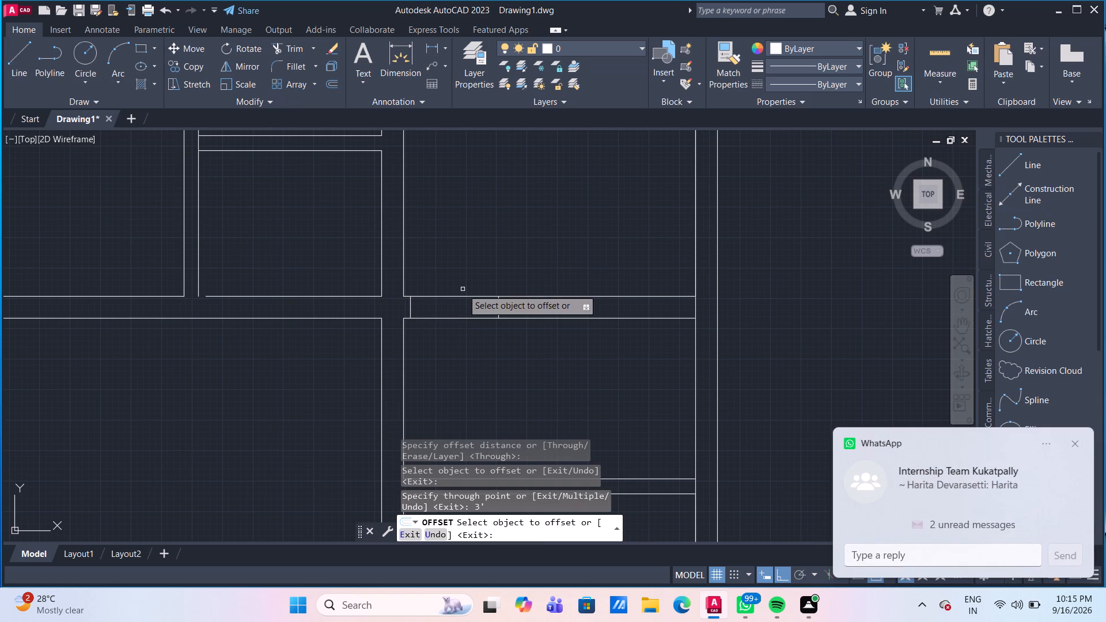
key("Escape")
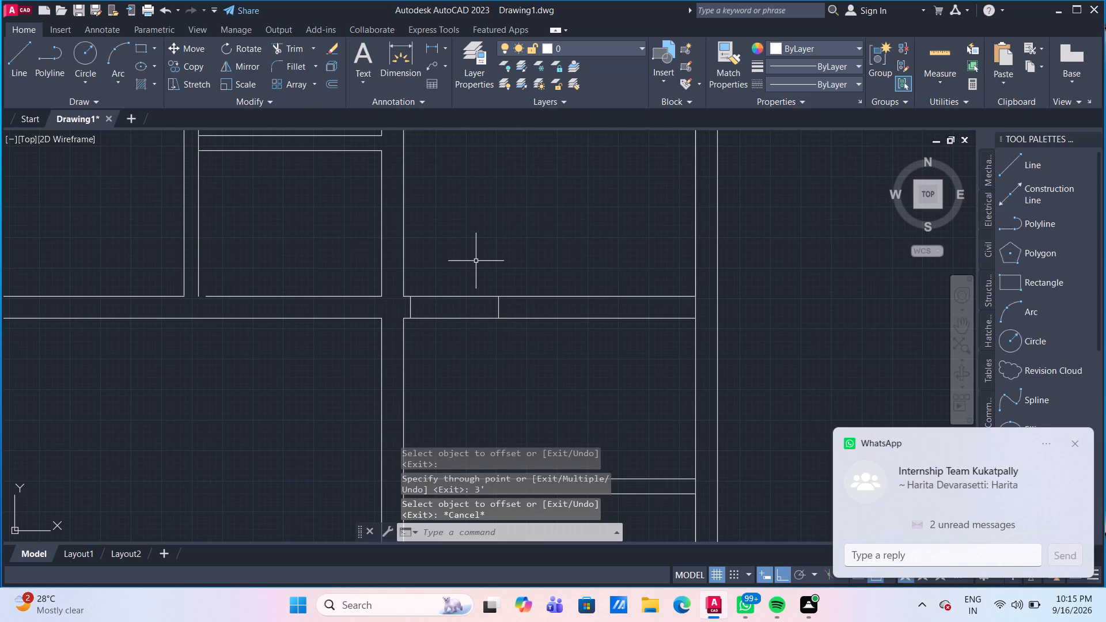
Trim both wall lines between the two jamb lines to open a 3' doorway below the upper-right room.
type("TR")
key("Return")
left_click(476, 261)
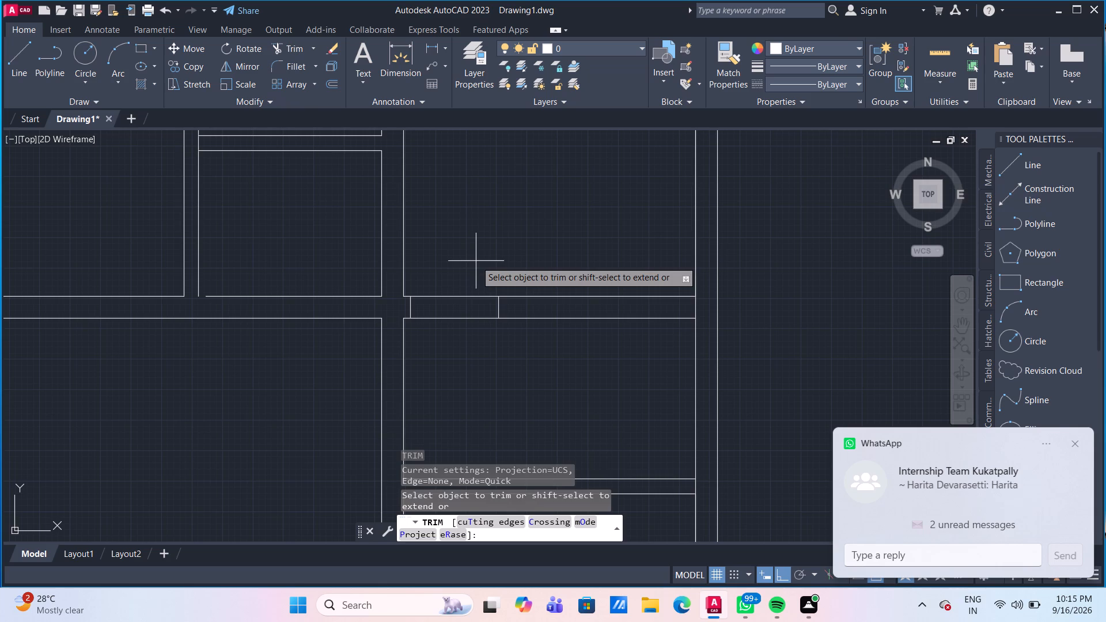
left_click(446, 347)
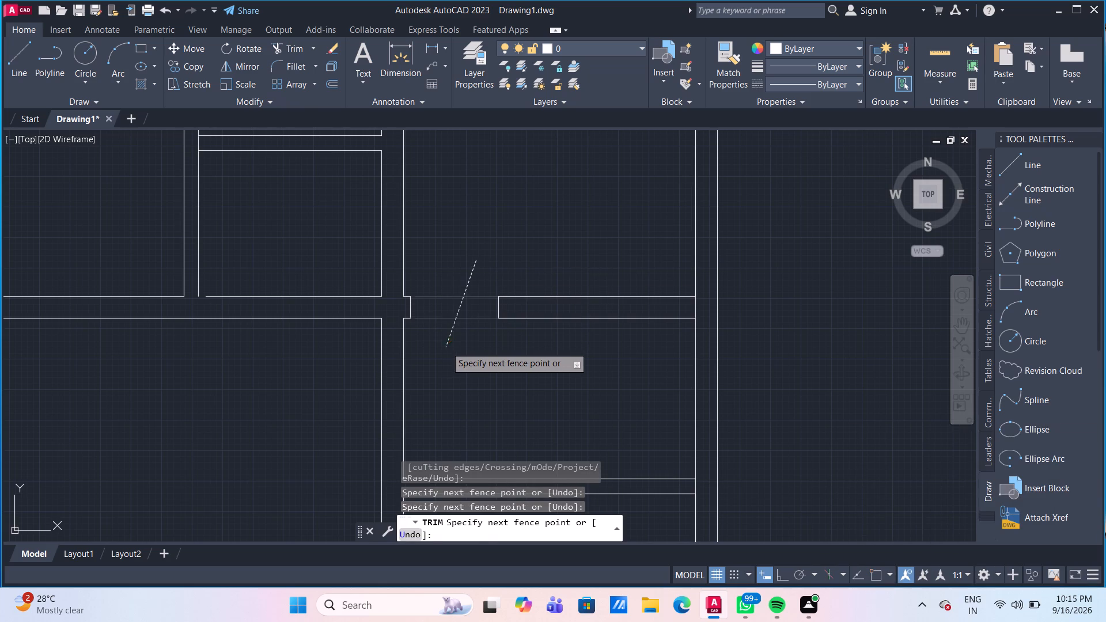
key("Escape")
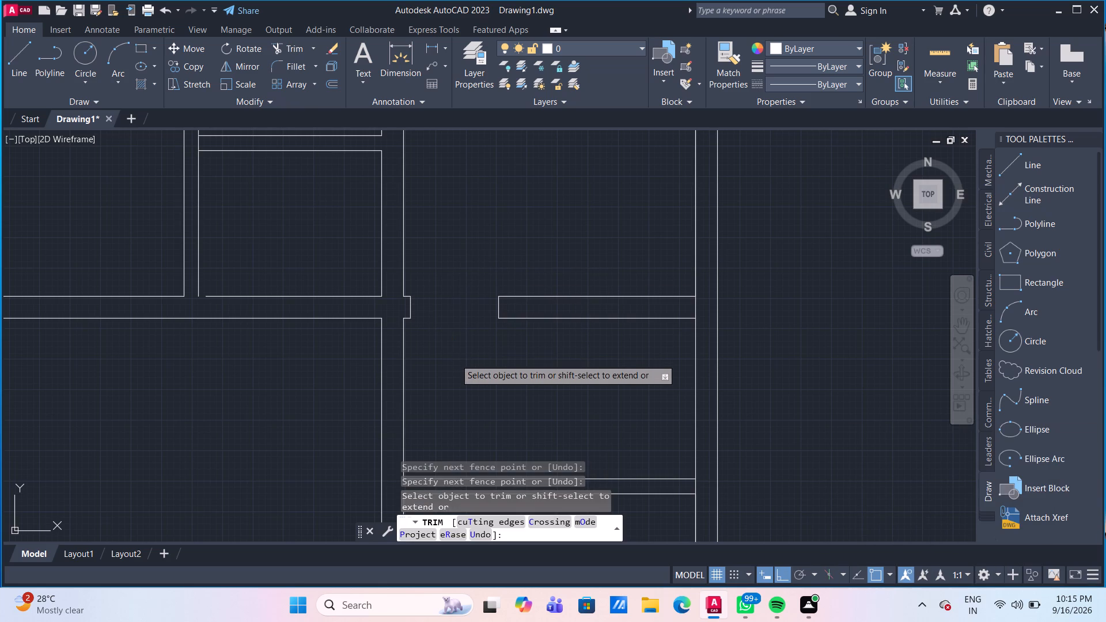
Draw two 9" horizontal lines across the small right-side room's left wall, at the room's top-left and bottom-left corners.
middle_click_drag(455, 361, 437, 249)
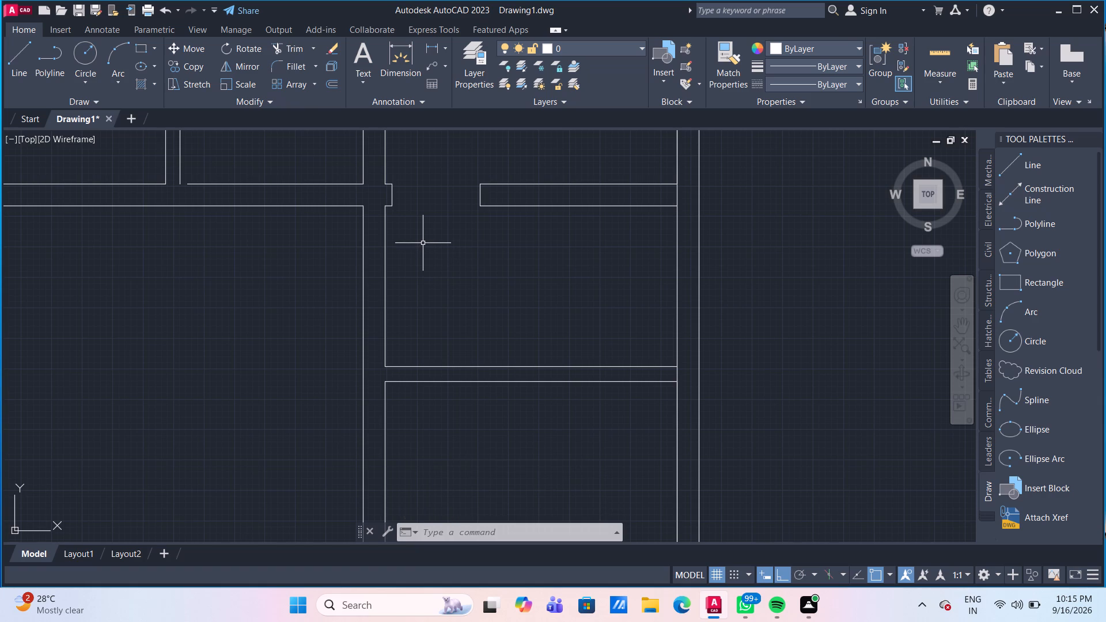
scroll(423, 243, "up", 1)
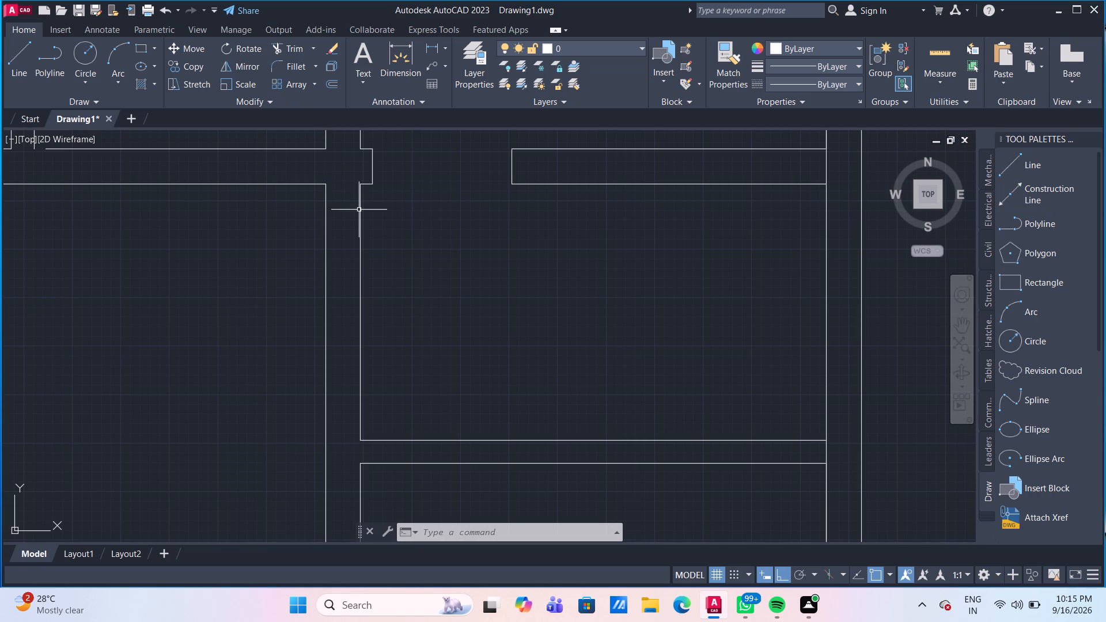
left_click(14, 63)
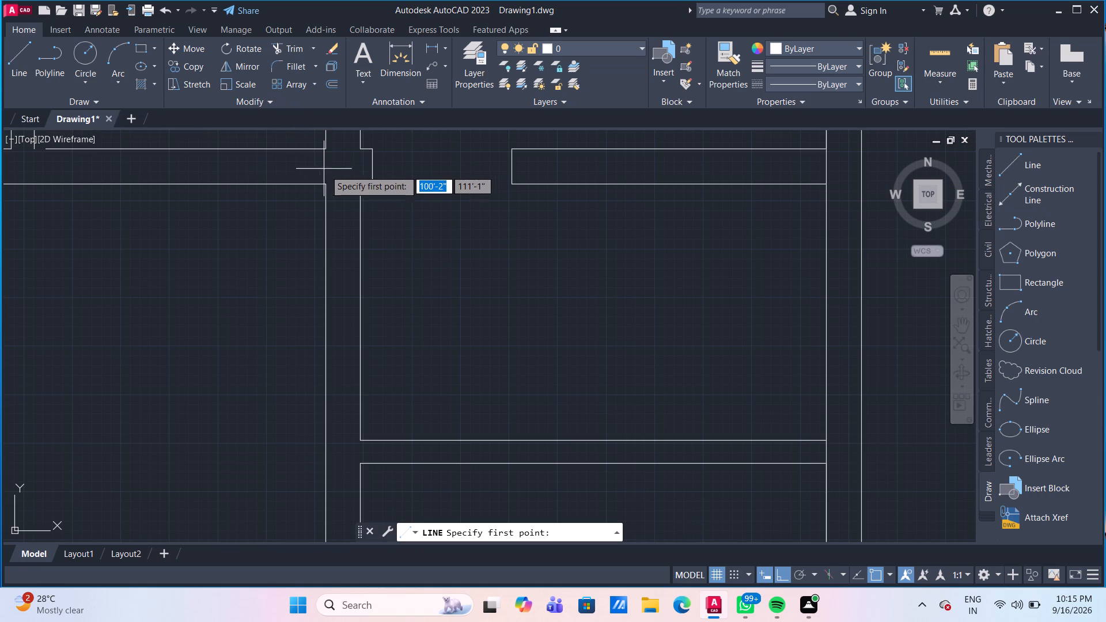
left_click(327, 182)
left_click(358, 183)
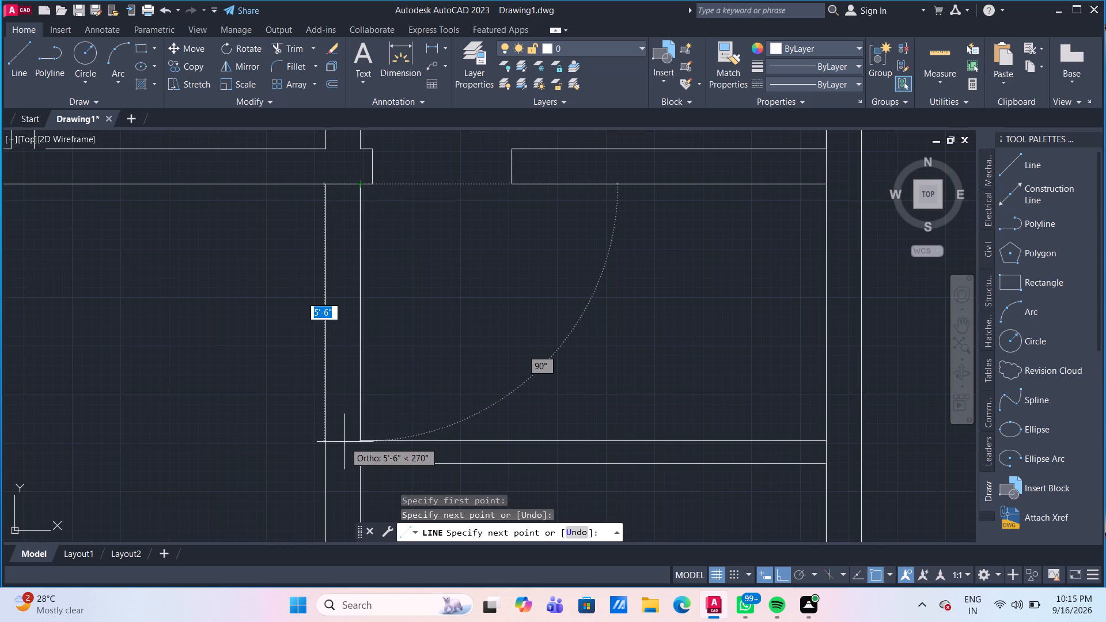
key("Escape")
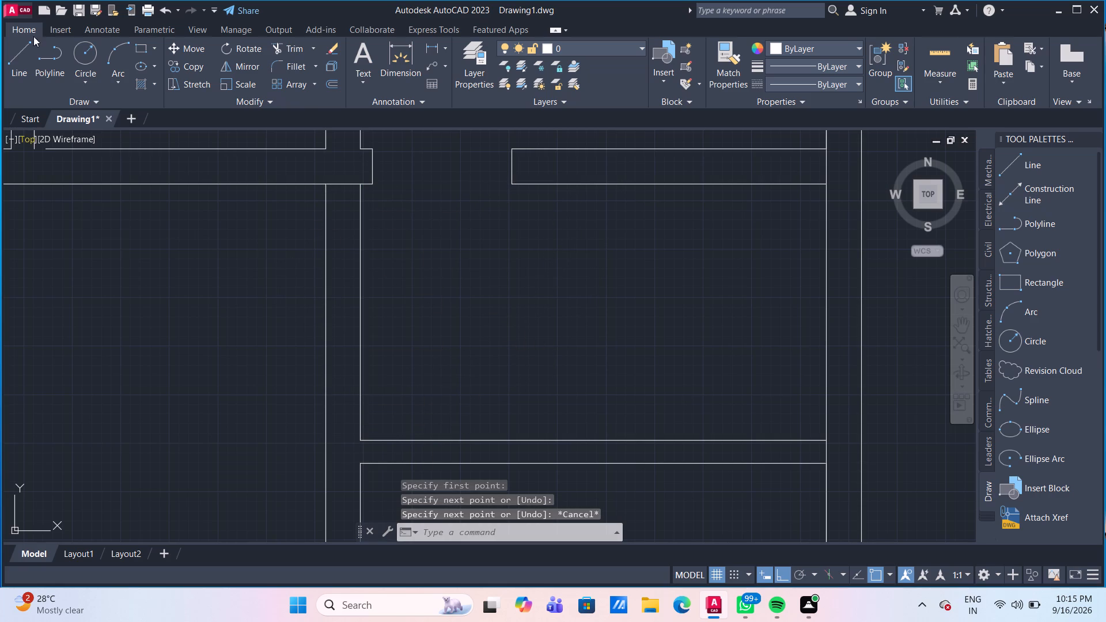
left_click(22, 60)
left_click(358, 439)
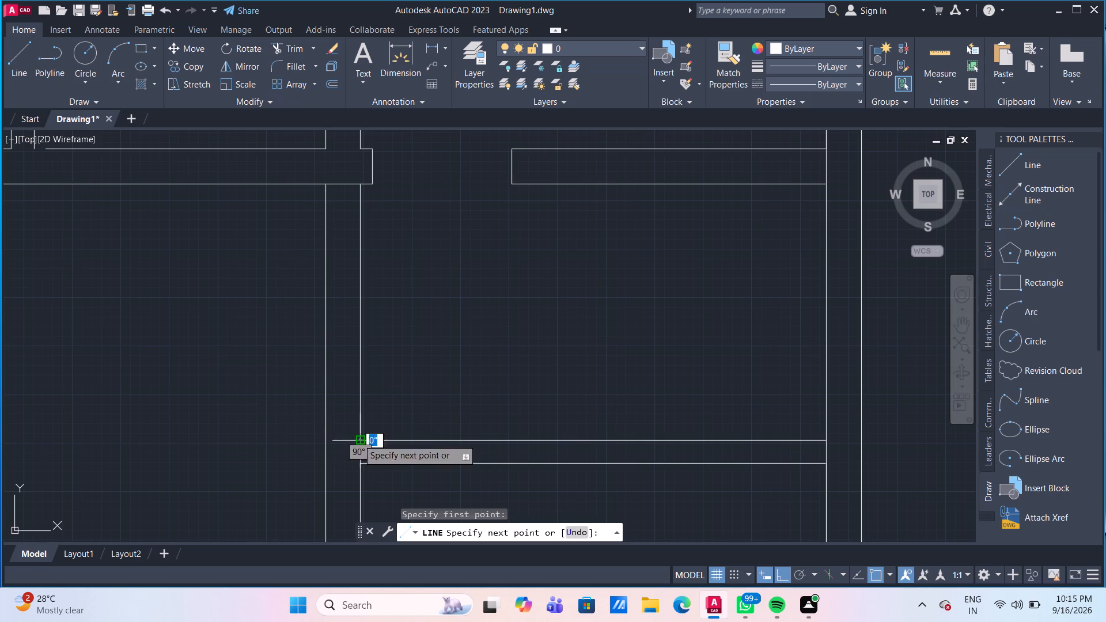
left_click(323, 438)
key("Escape")
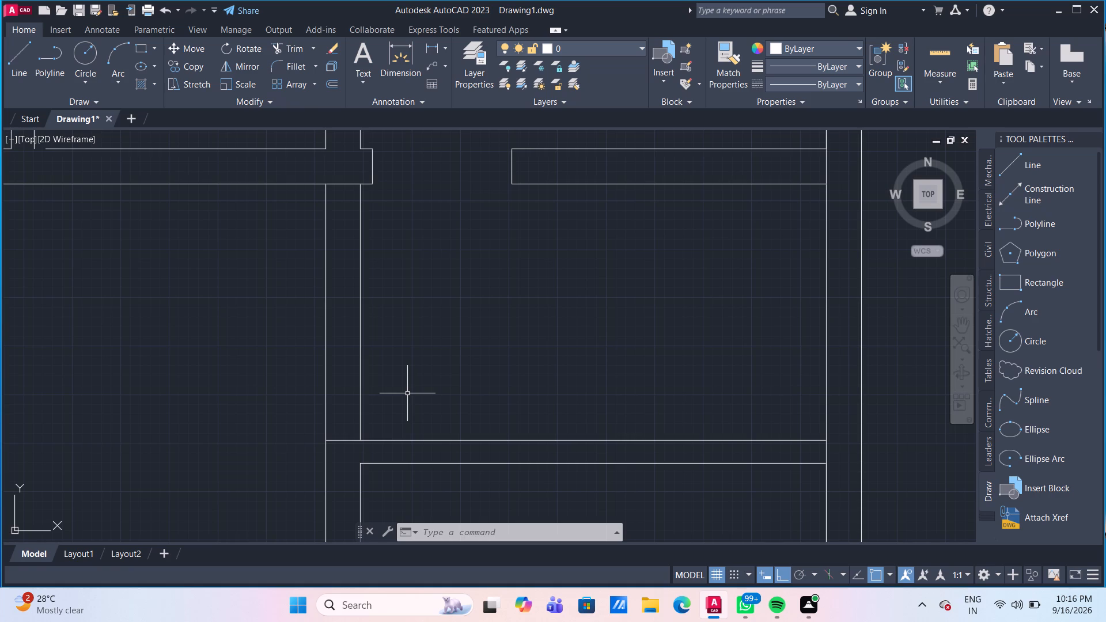
Offset the upper 9" cross line downward by 6" and the lower one upward by 6" within the small room's left wall.
key("o")
key("Return")
key("Return")
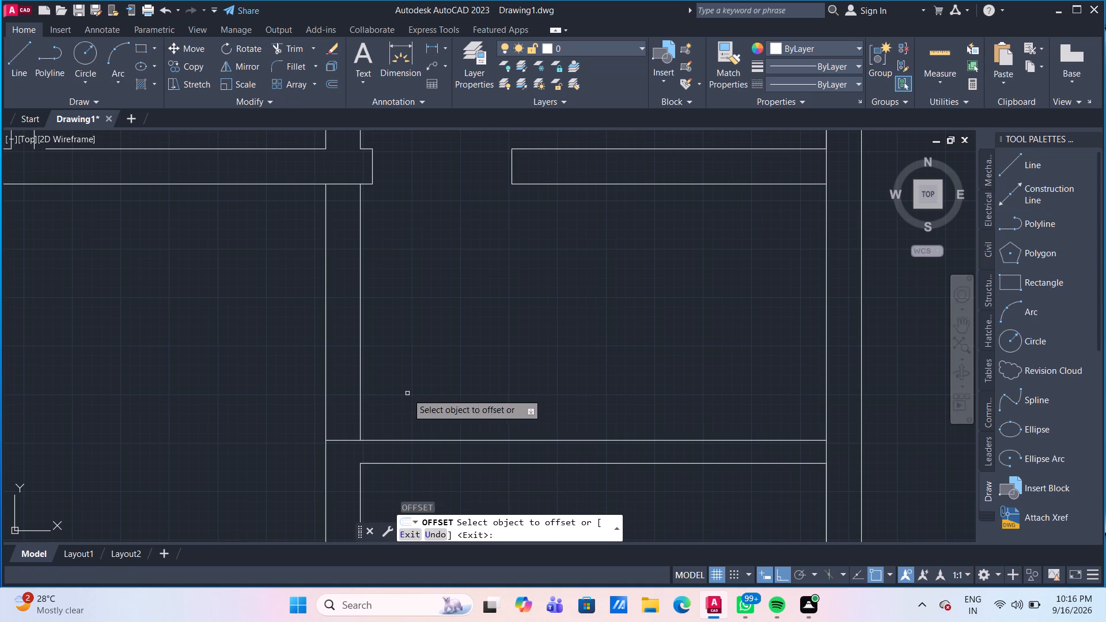
left_click(347, 183)
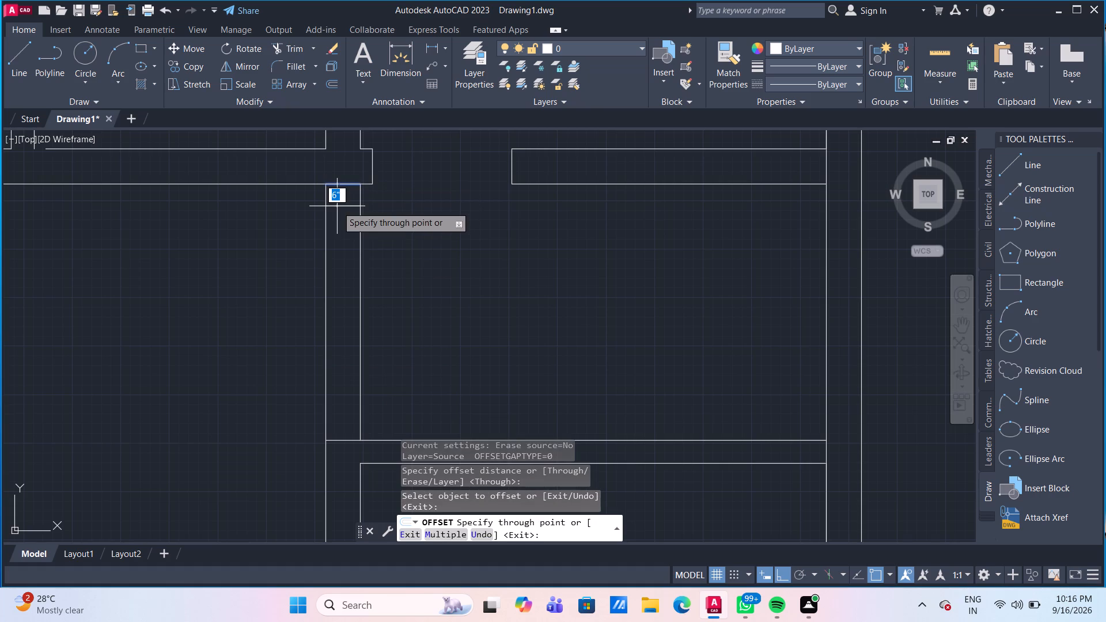
type("6\"")
key("Return")
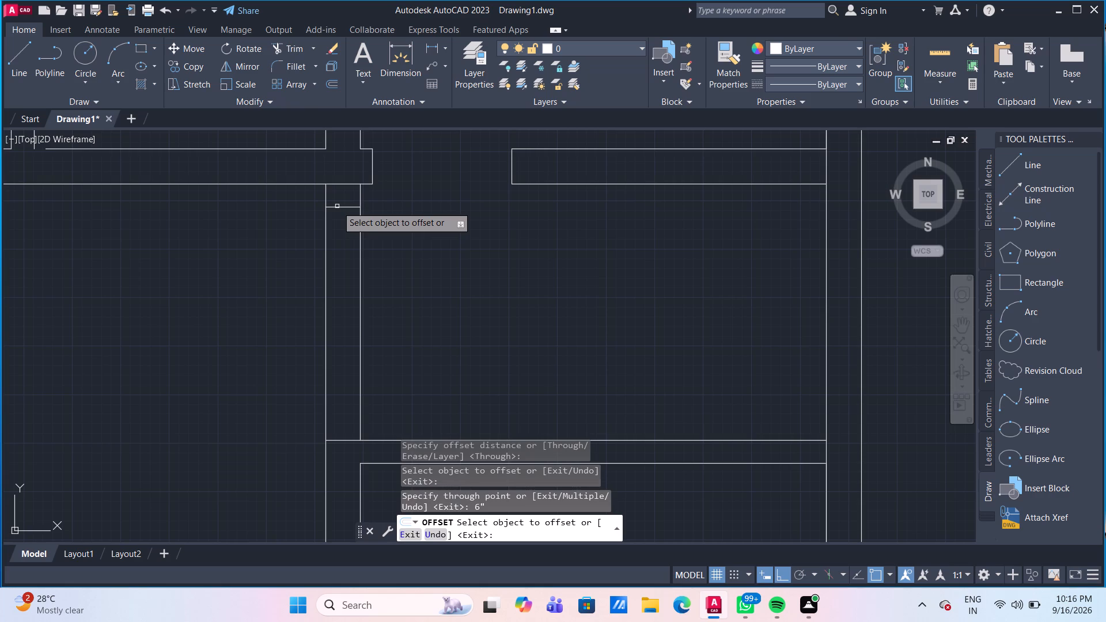
left_click(344, 441)
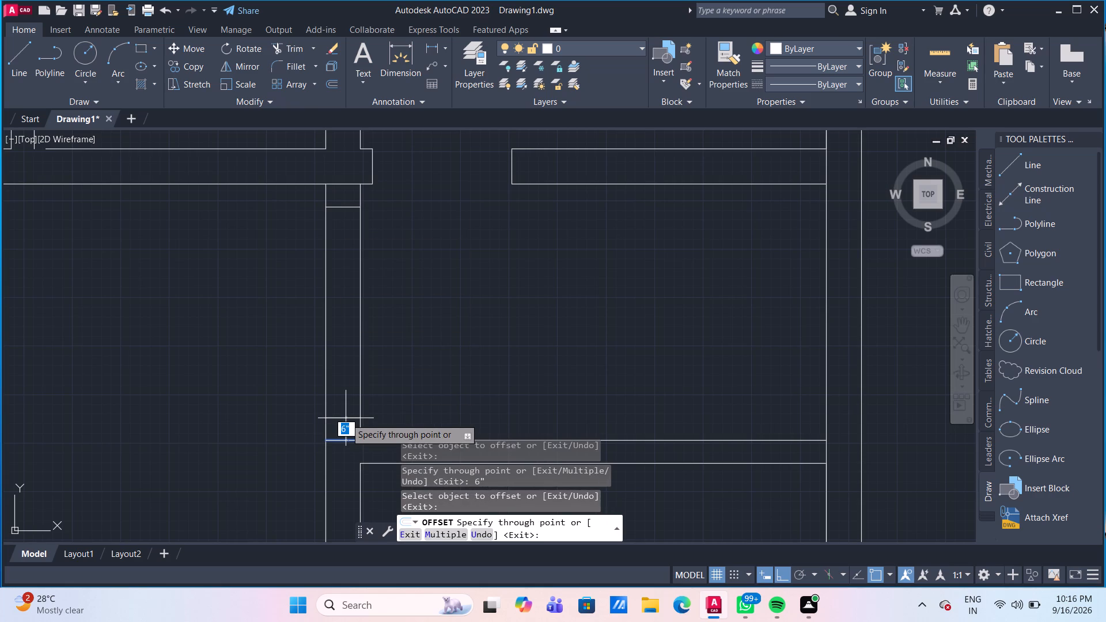
type("6\"")
key("Return")
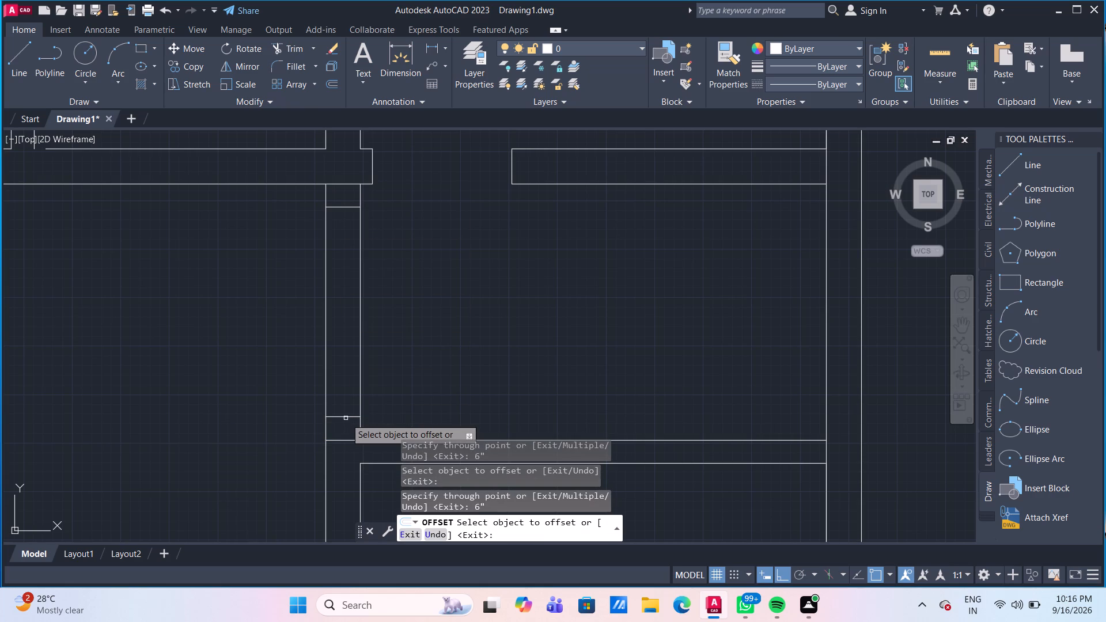
key("Escape")
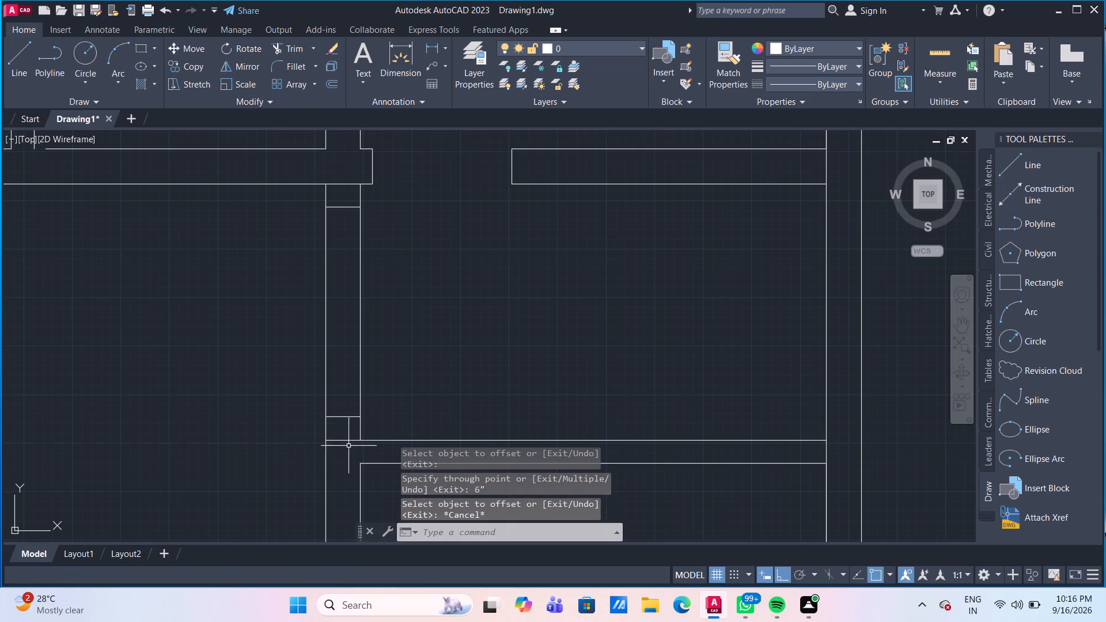
Delete the two original 9" cross lines at the small room's top-left and bottom-left corners.
left_click(345, 441)
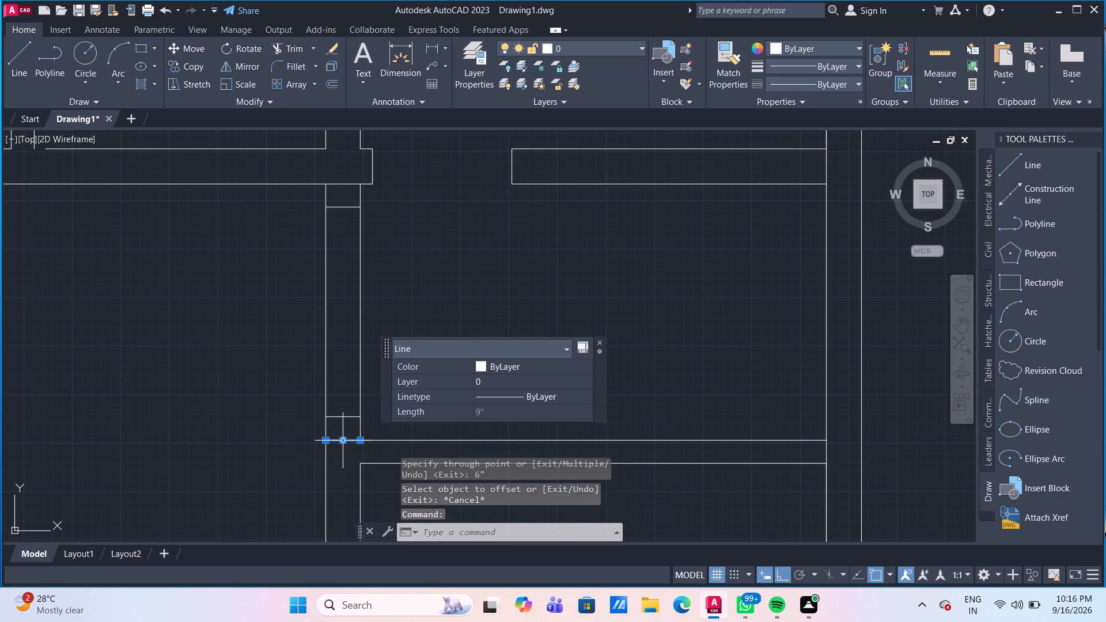
left_click(347, 185)
key("Delete")
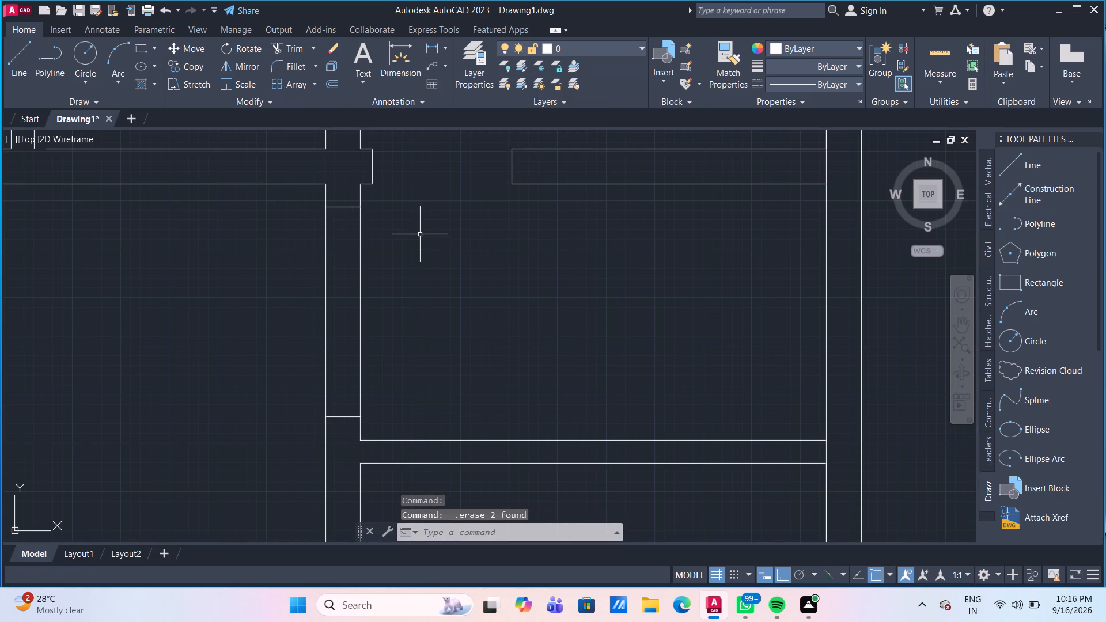
Draw a vertical centre line in the small room's left wall between the midpoints of the two 9" cross lines.
scroll(420, 234, "down", 1)
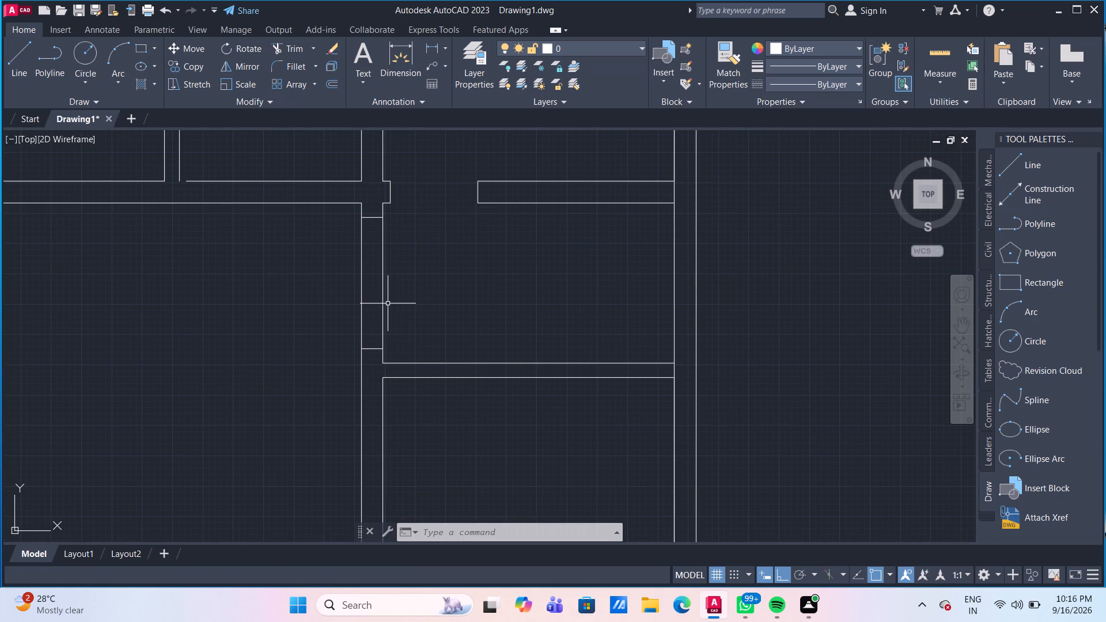
scroll(387, 302, "up", 1)
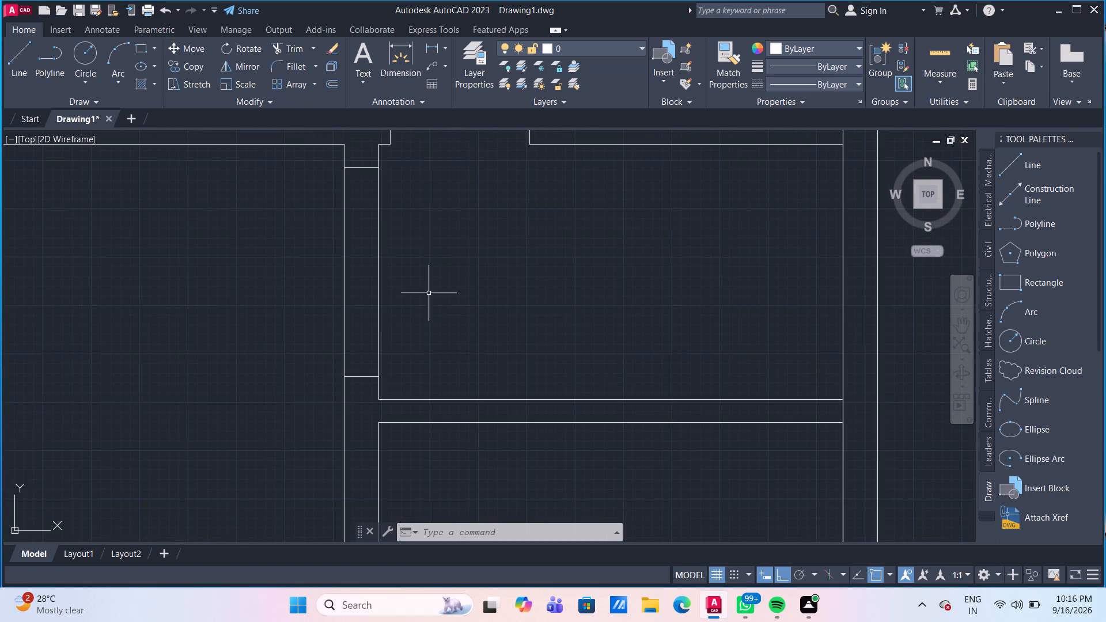
left_click(20, 59)
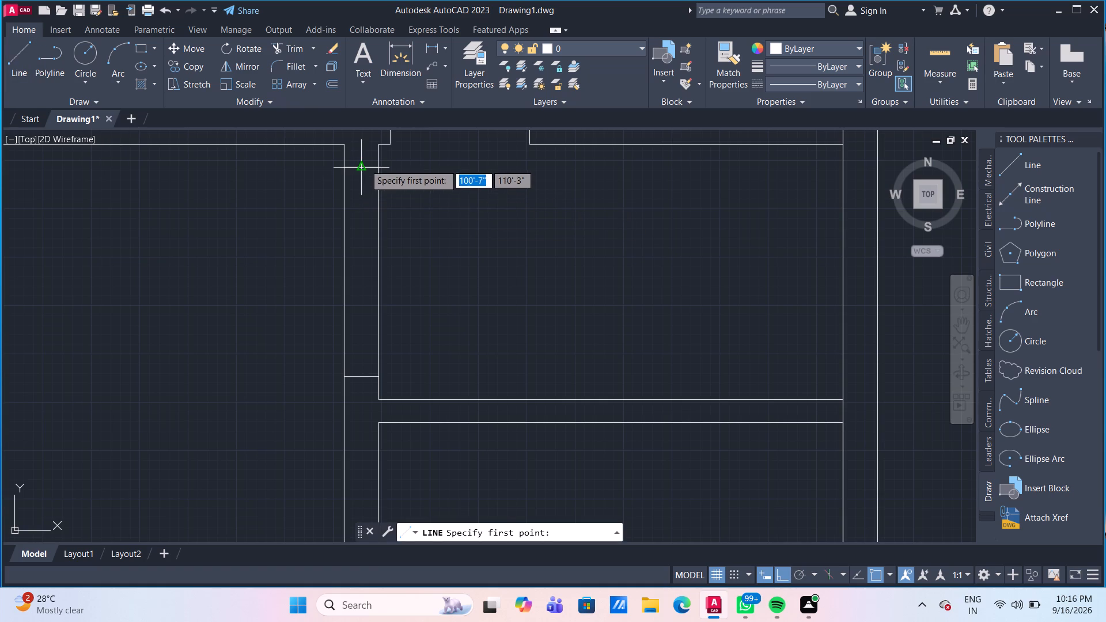
left_click_drag(365, 164, 368, 169)
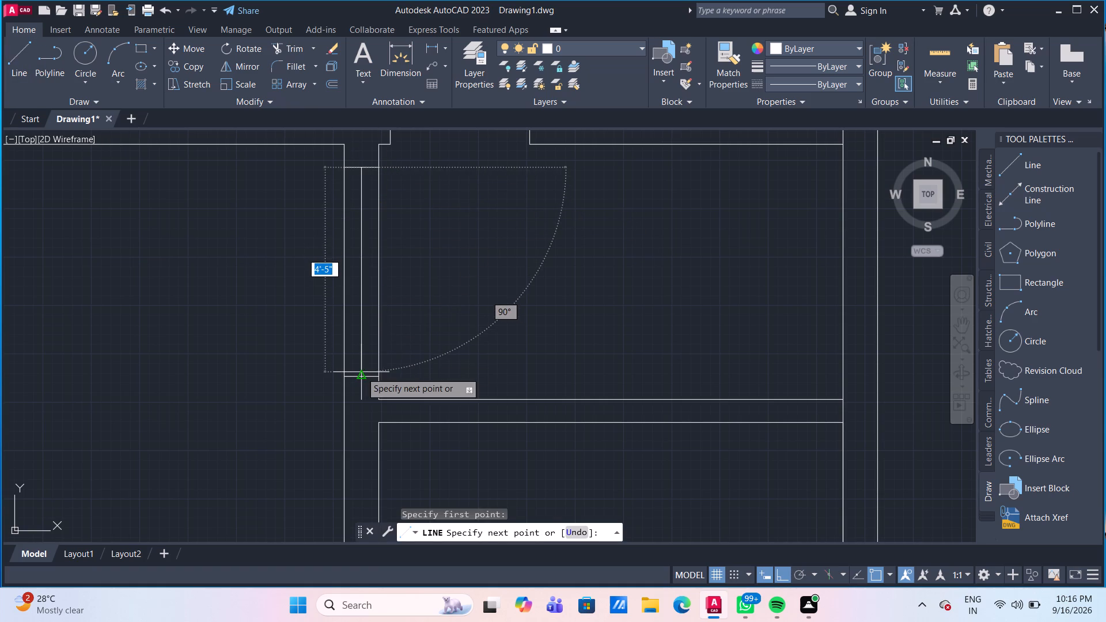
left_click(361, 372)
key("Escape")
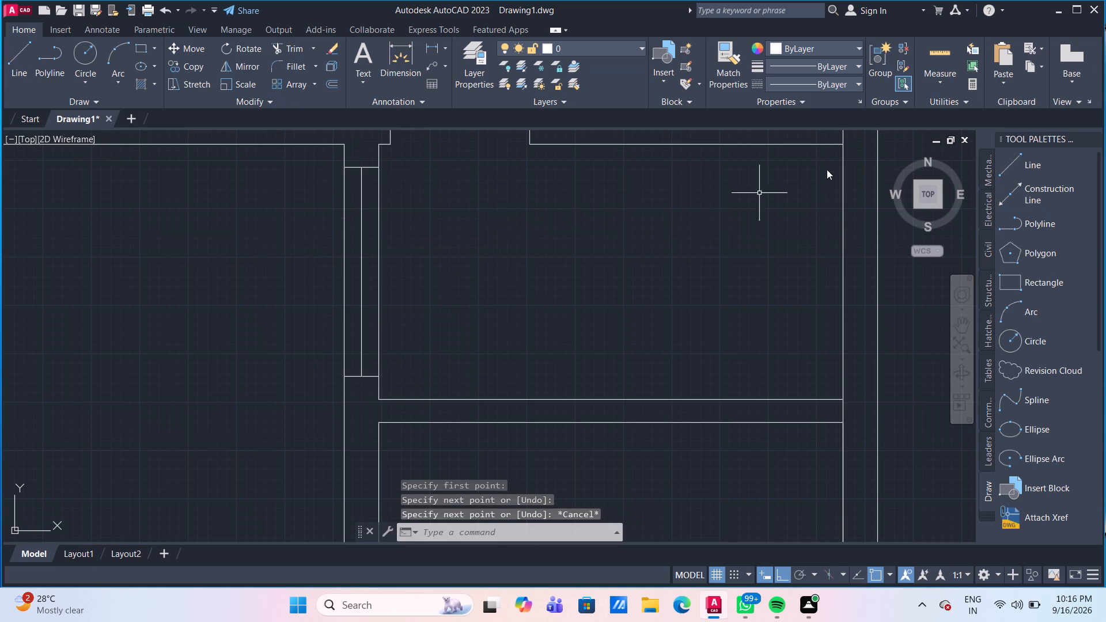
Measure the spacing and length of the lines between the two cross lines in the small room's left wall.
left_click(934, 47)
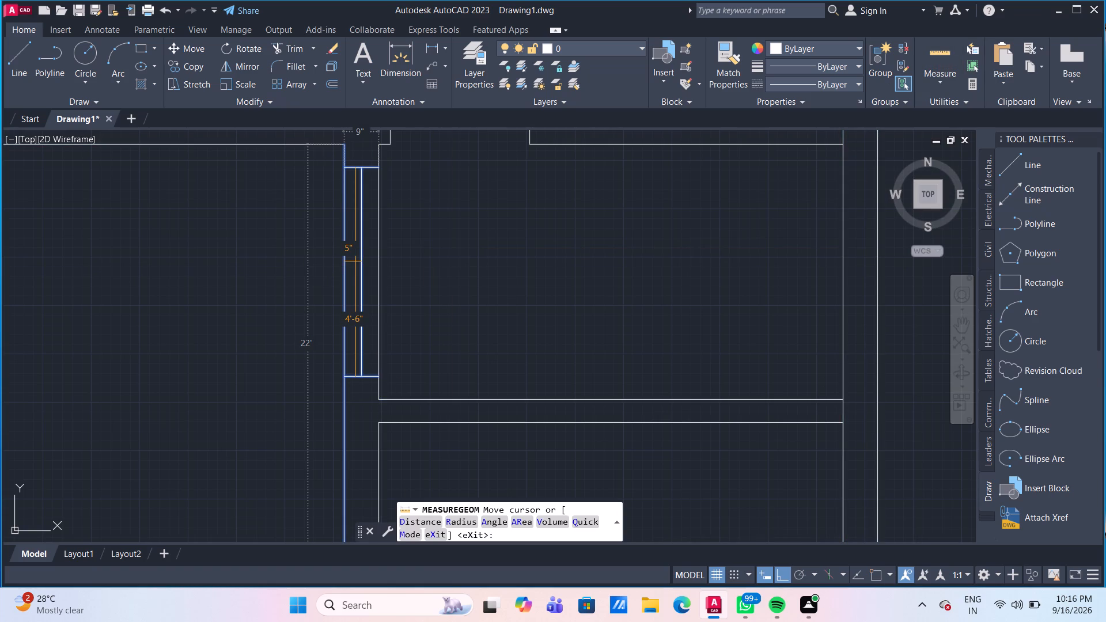
key("Escape")
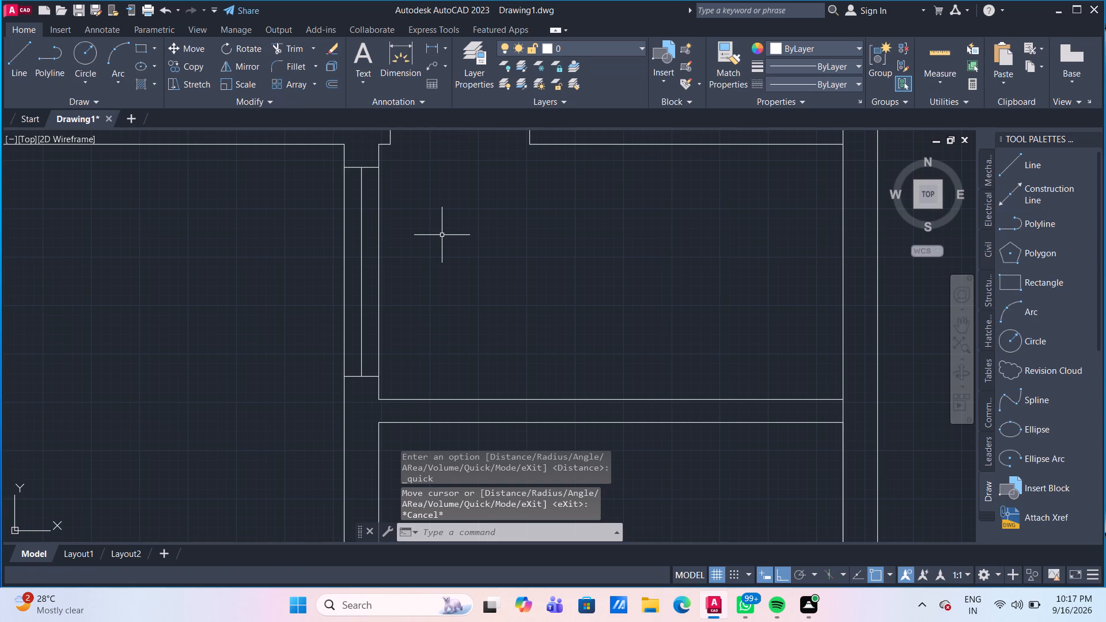
Offset the upper cross line in the small room's left wall downward by 1' and the lower one upward by 1'.
key("o")
key("Return")
key("Return")
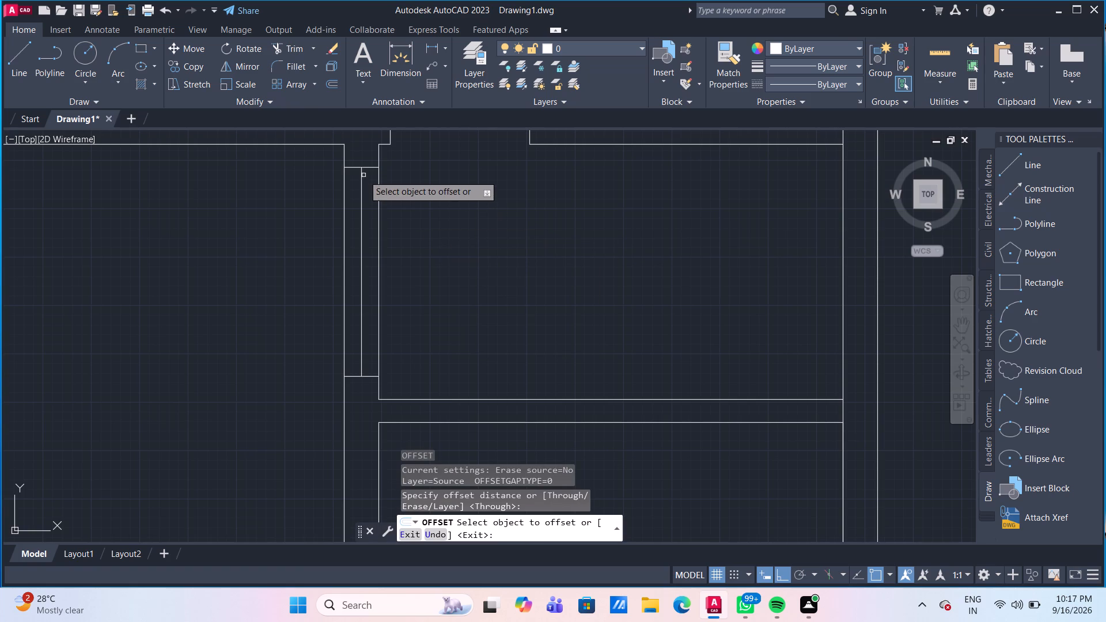
left_click(371, 168)
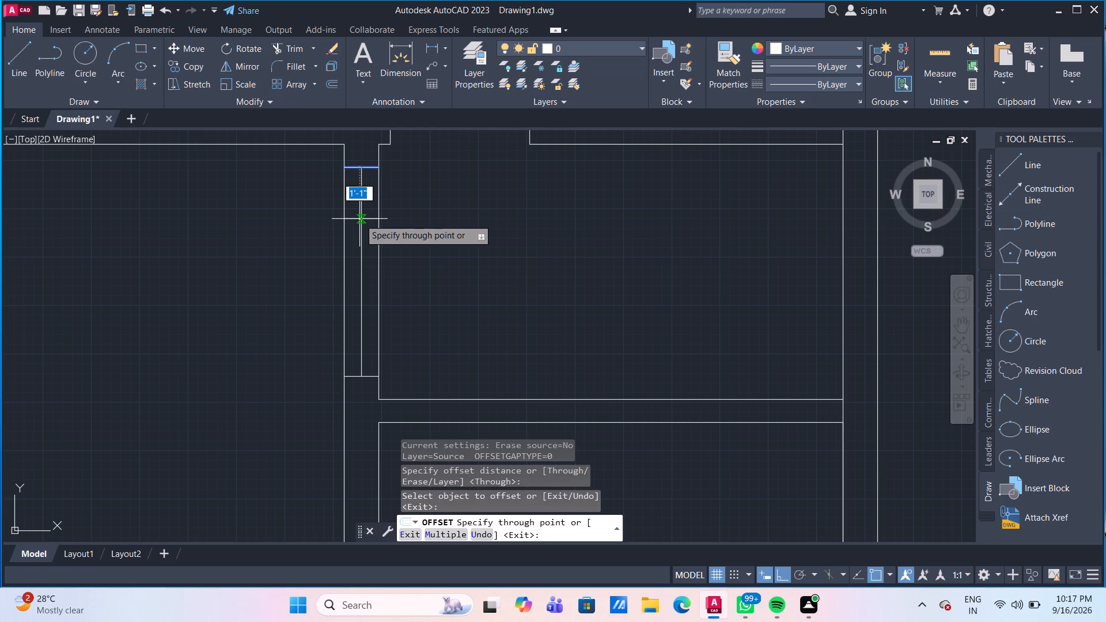
type("1'")
key("Return")
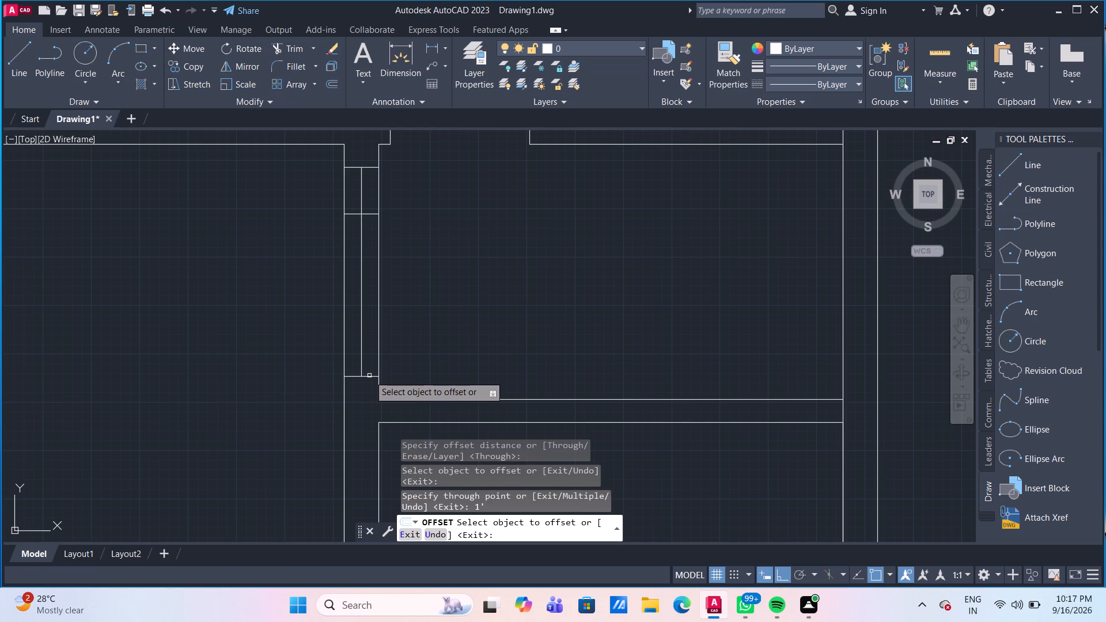
left_click(369, 376)
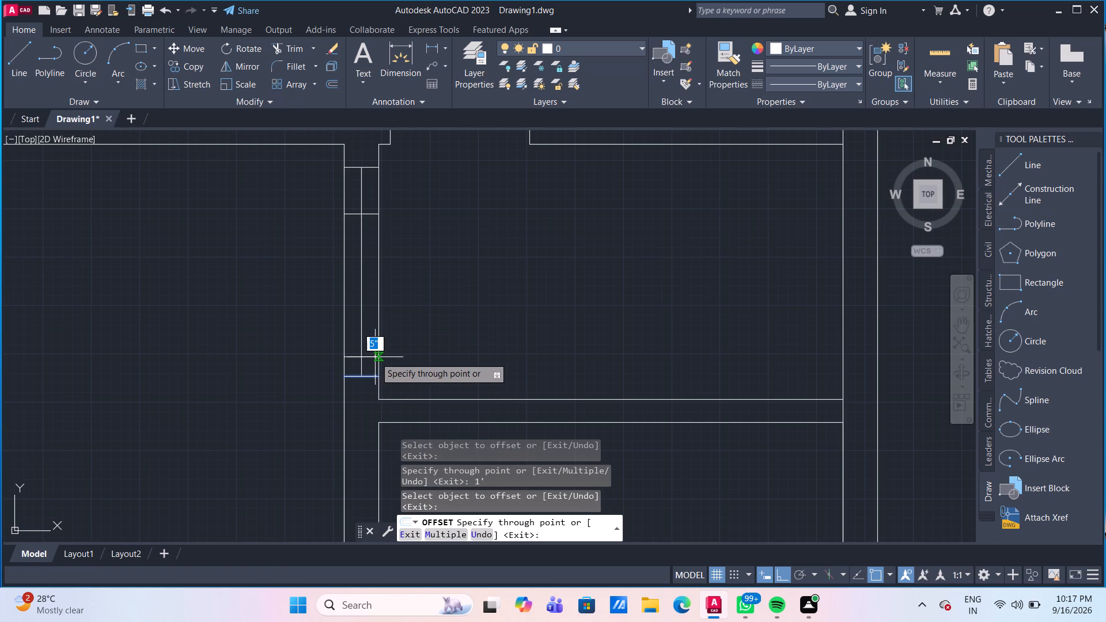
type("1'")
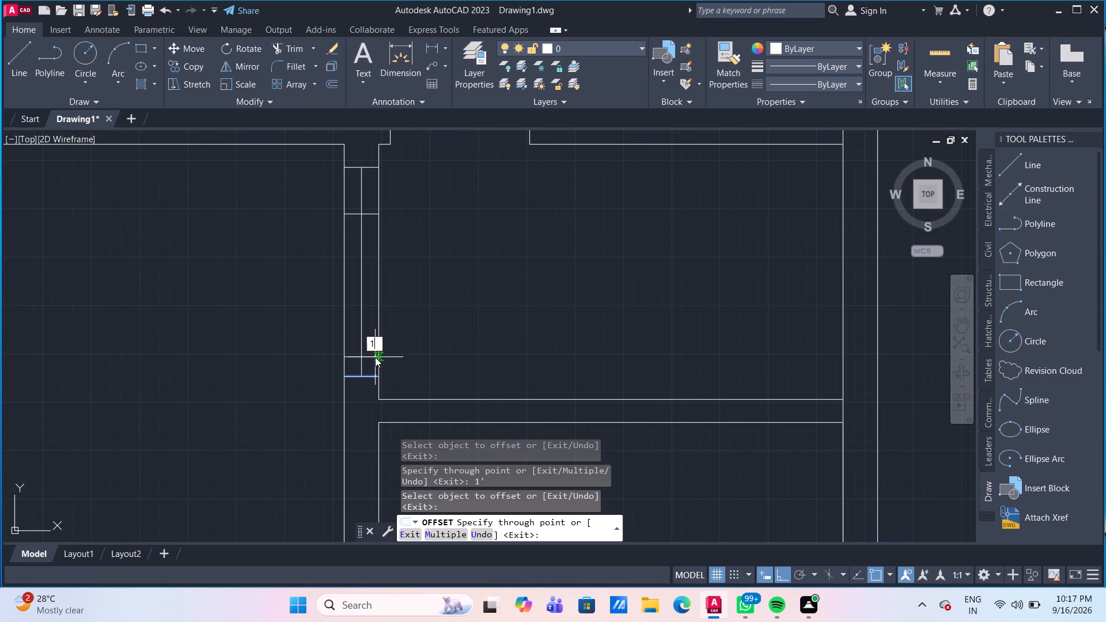
key("Return")
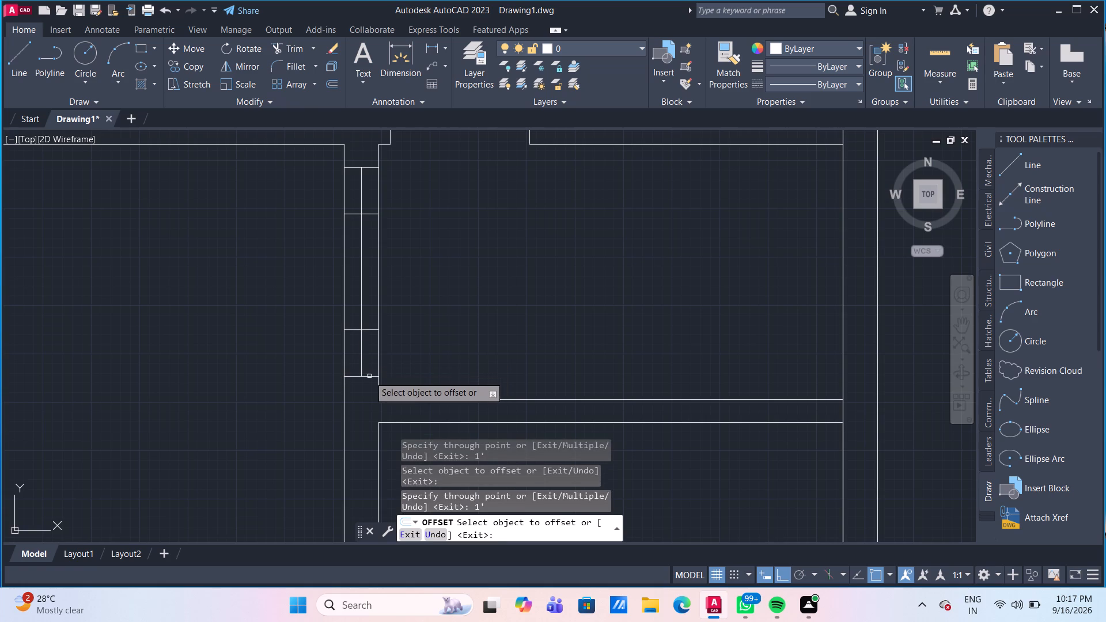
Offset the cross lines at the two ends of the wall's centre line outward by 3", the lower one downward and the upper one upward.
left_click(369, 376)
type("3\"")
key("Return")
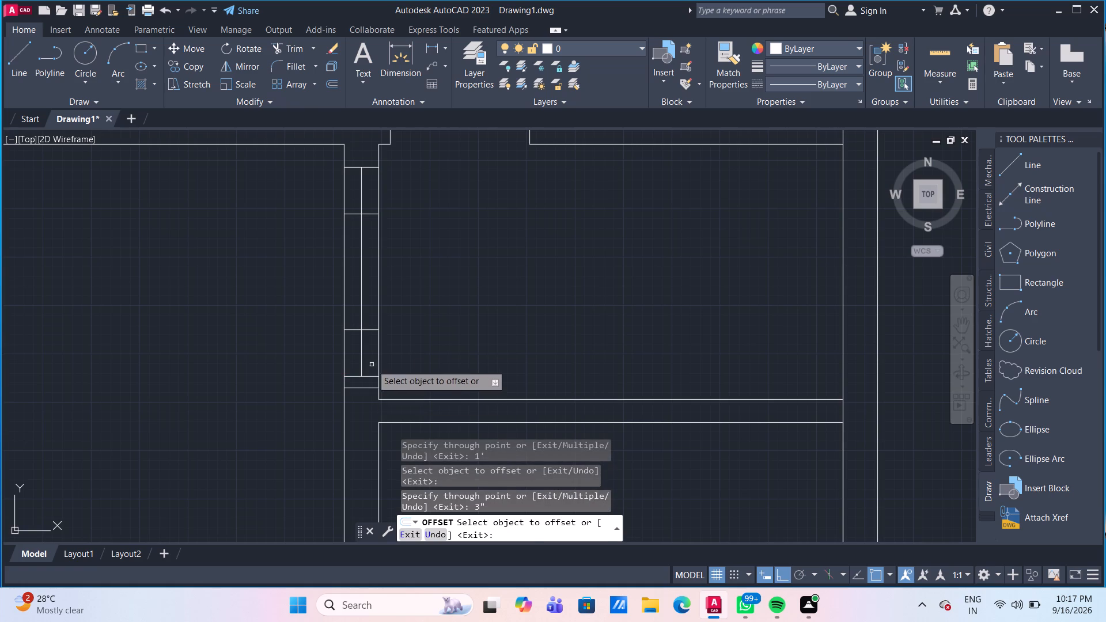
left_click(369, 169)
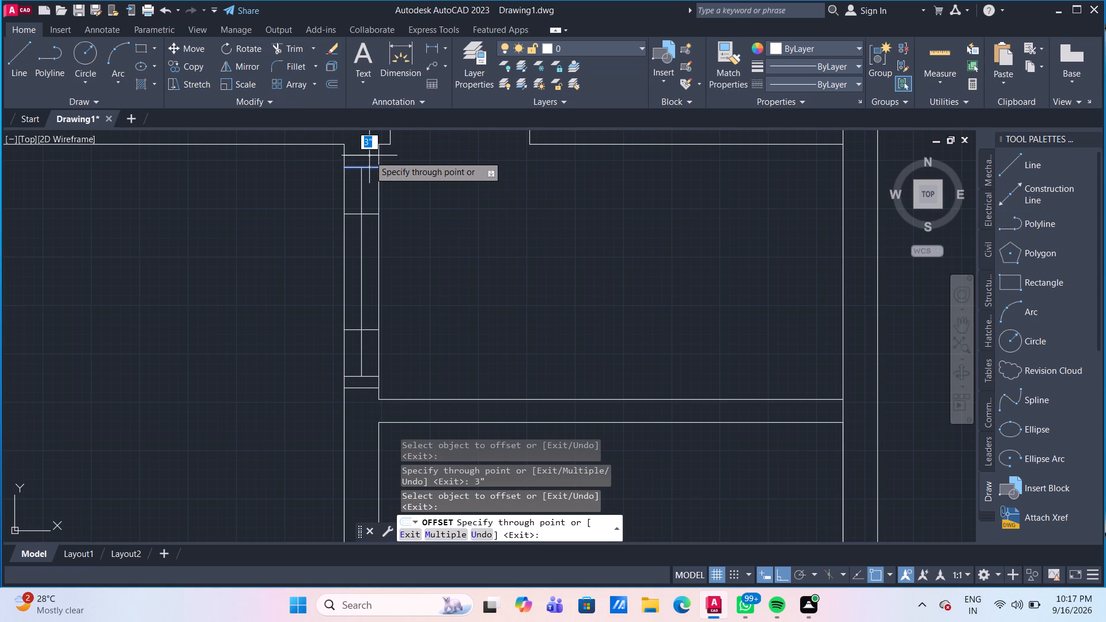
type("3\"")
key("Return")
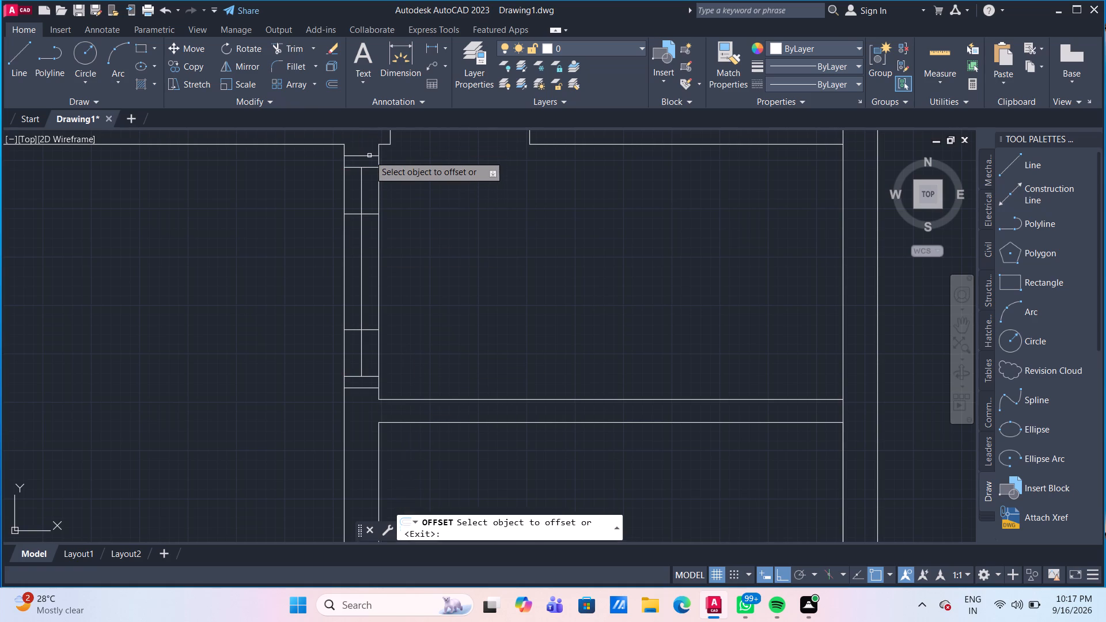
key("Escape")
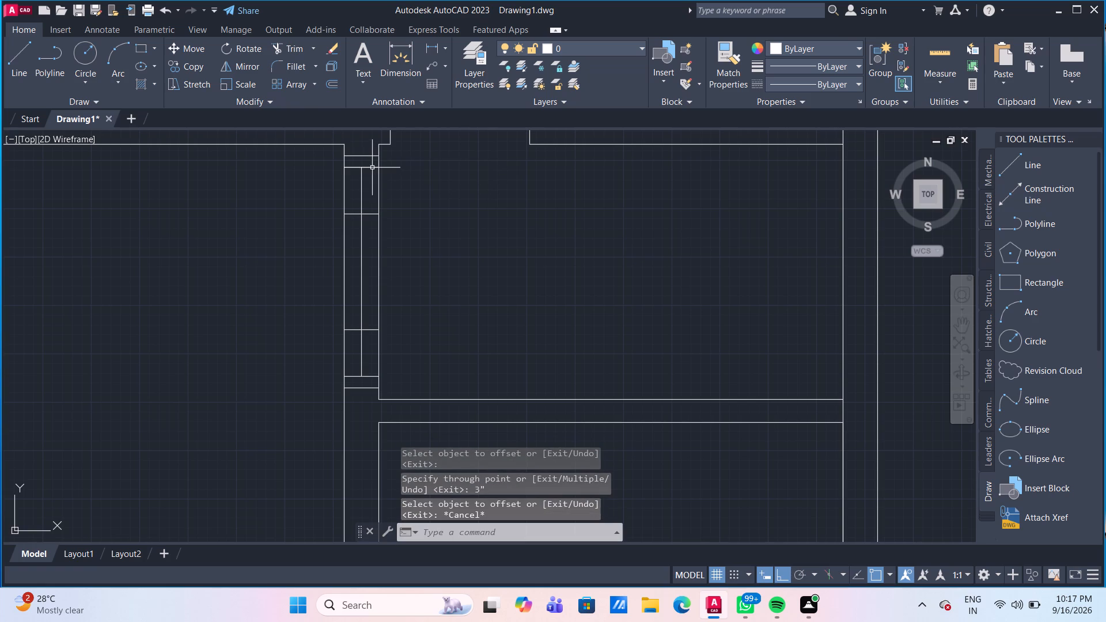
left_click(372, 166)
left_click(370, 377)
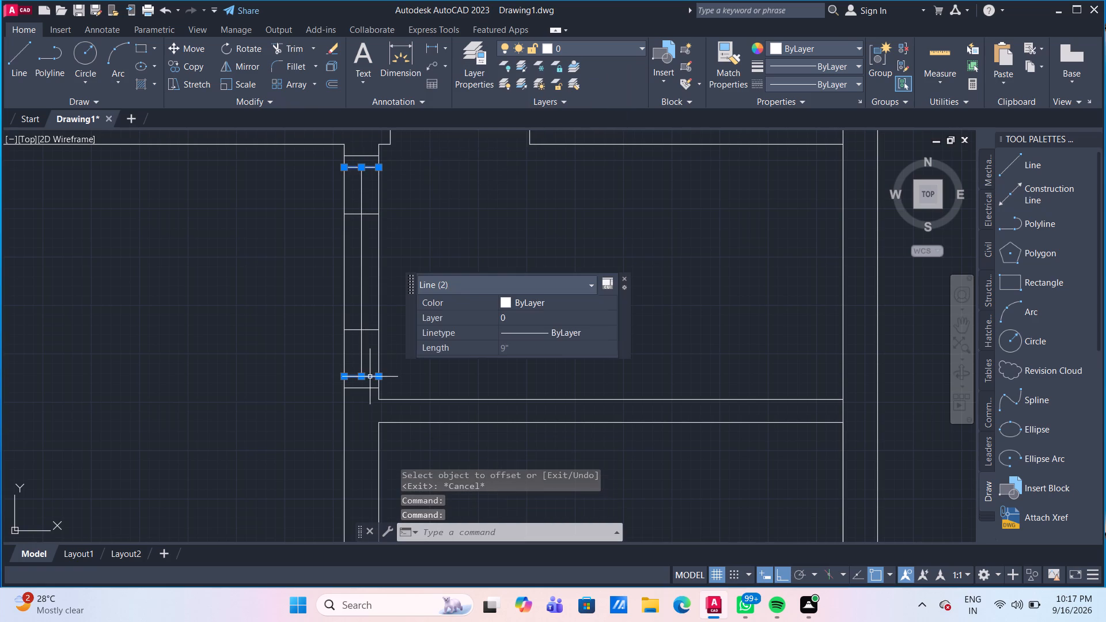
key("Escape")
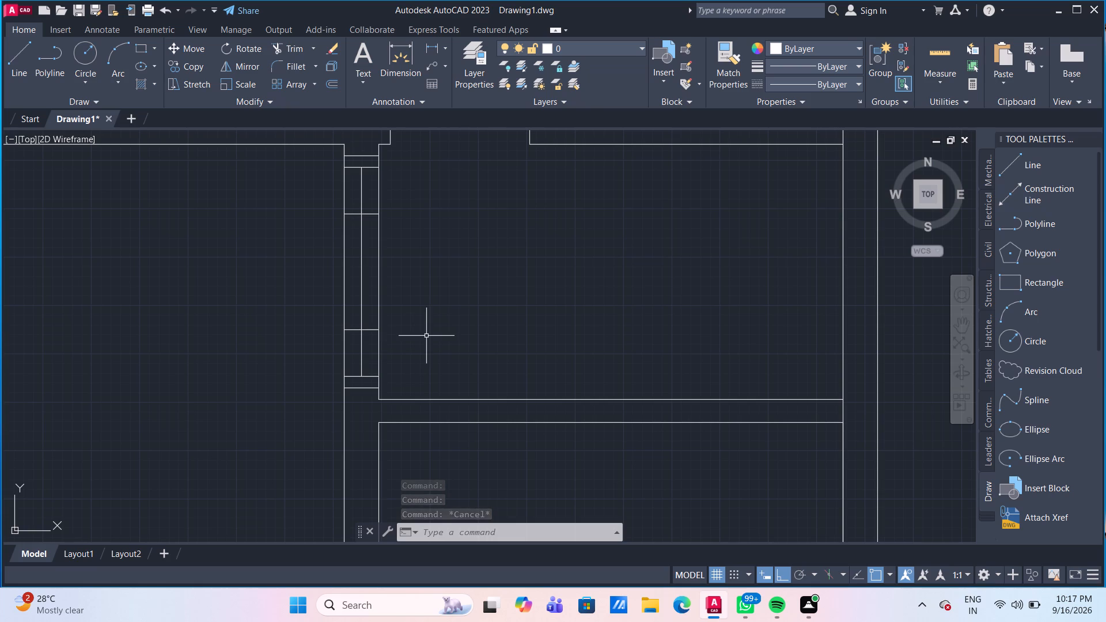
Offset the vertical centre line in the small room's left wall by 2" to each side.
key("o")
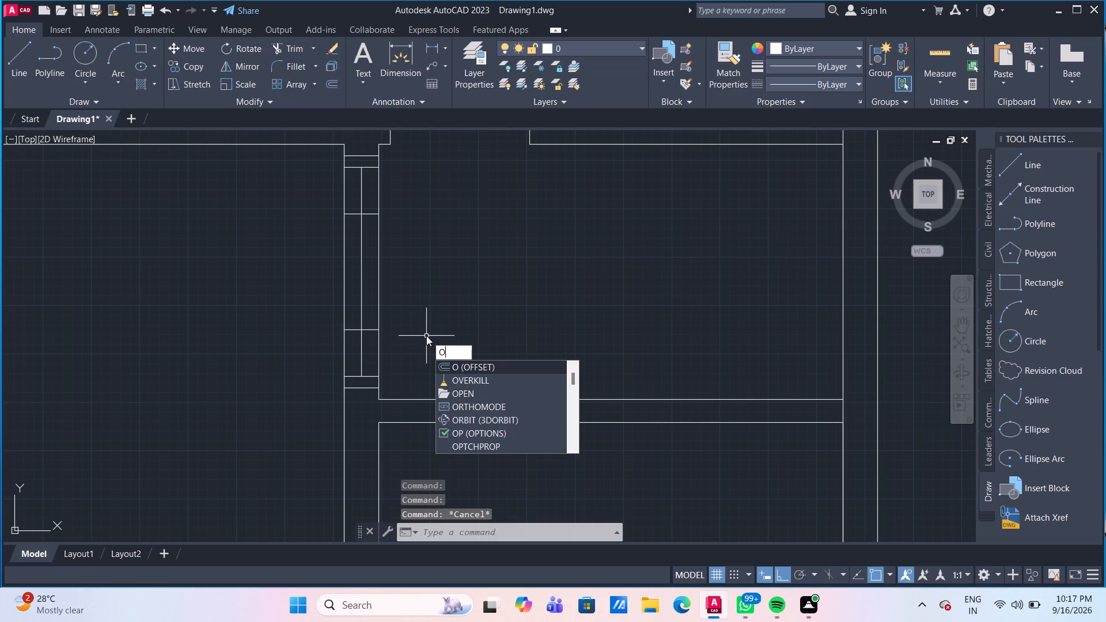
key("Return")
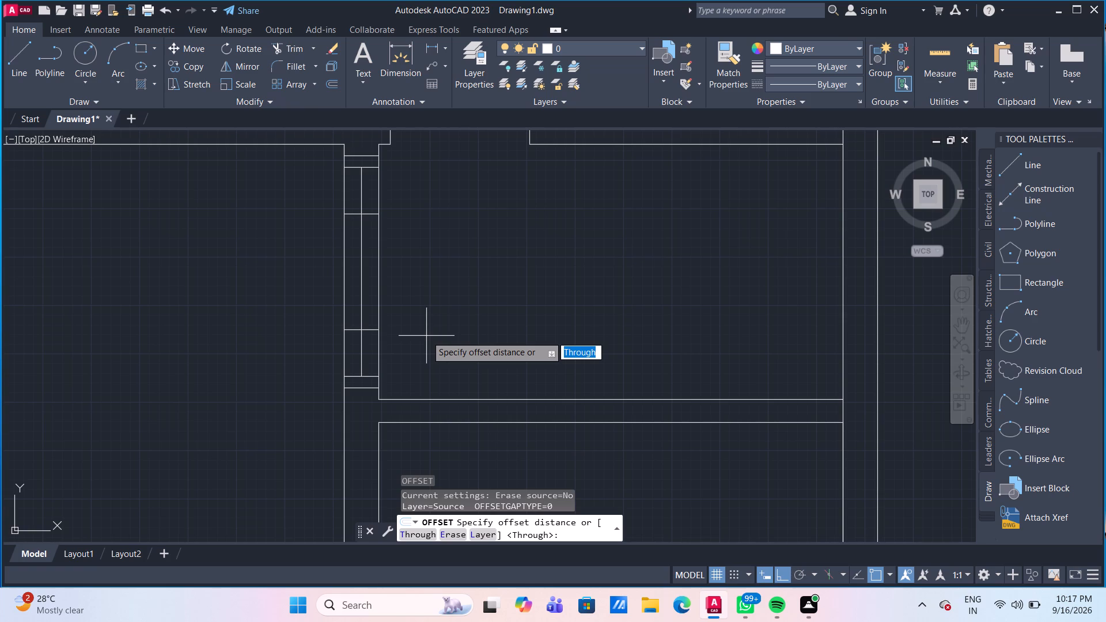
key("Return")
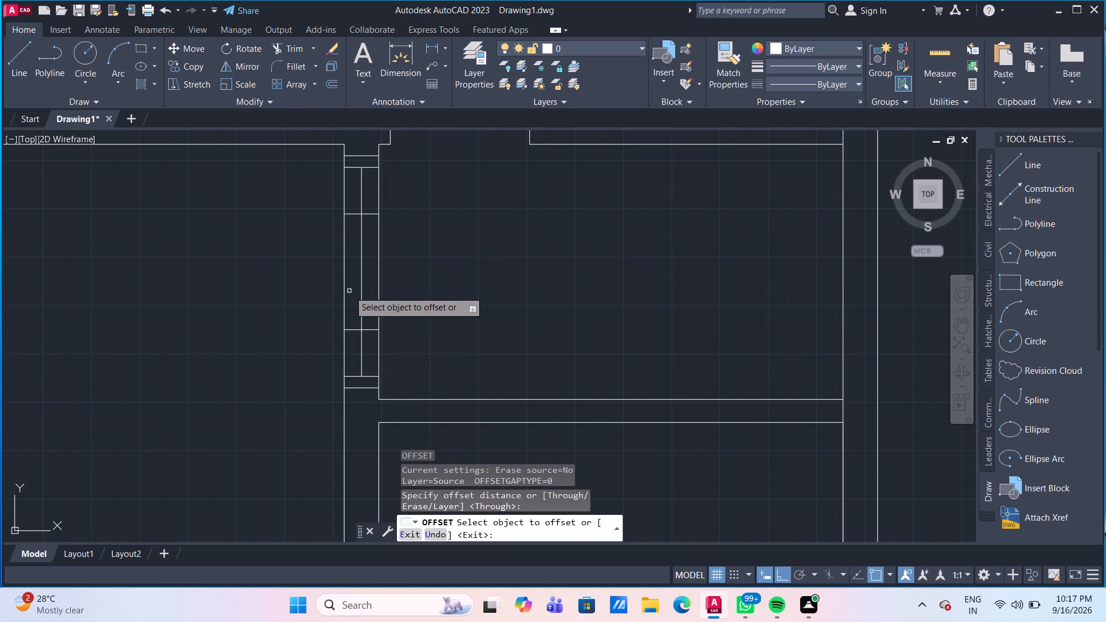
left_click(362, 283)
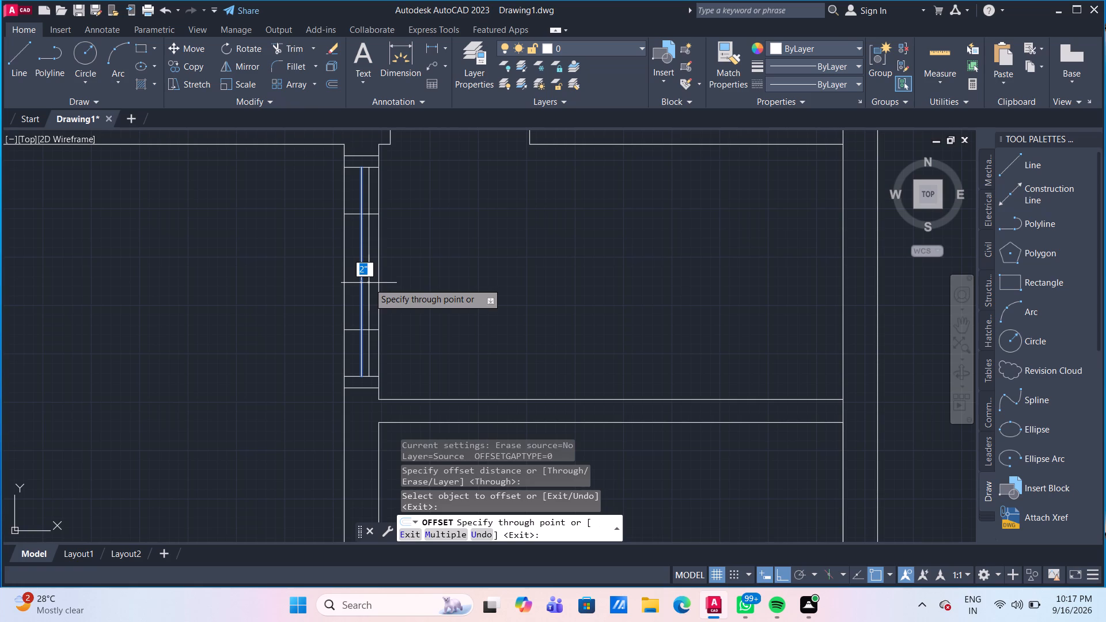
type("2\"")
key("Return")
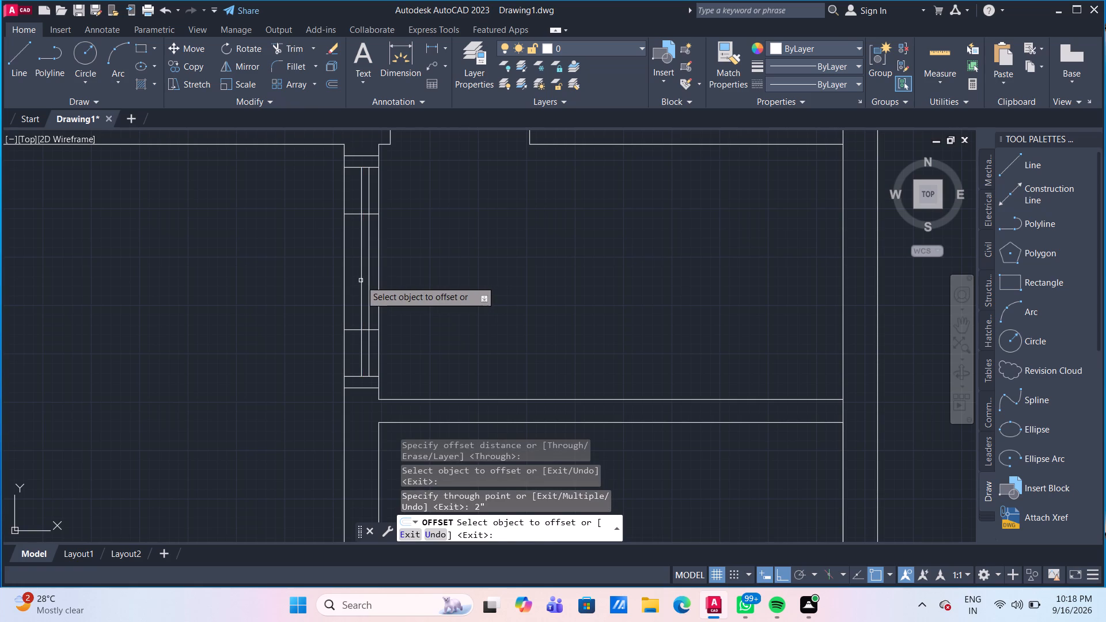
left_click(361, 280)
type("2\"")
key("Return")
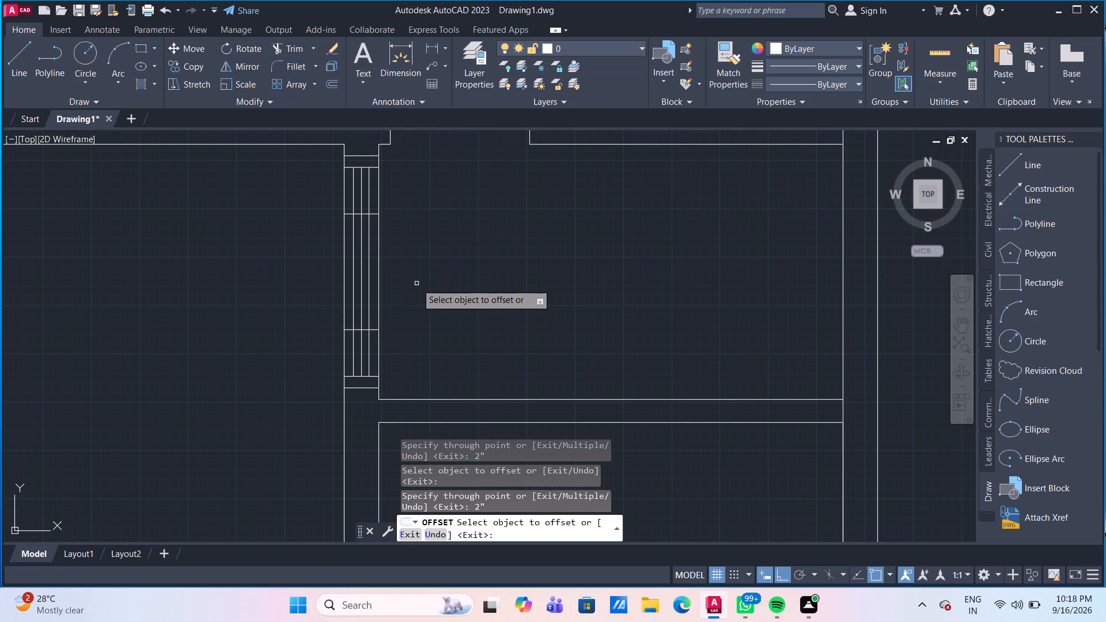
key("Escape")
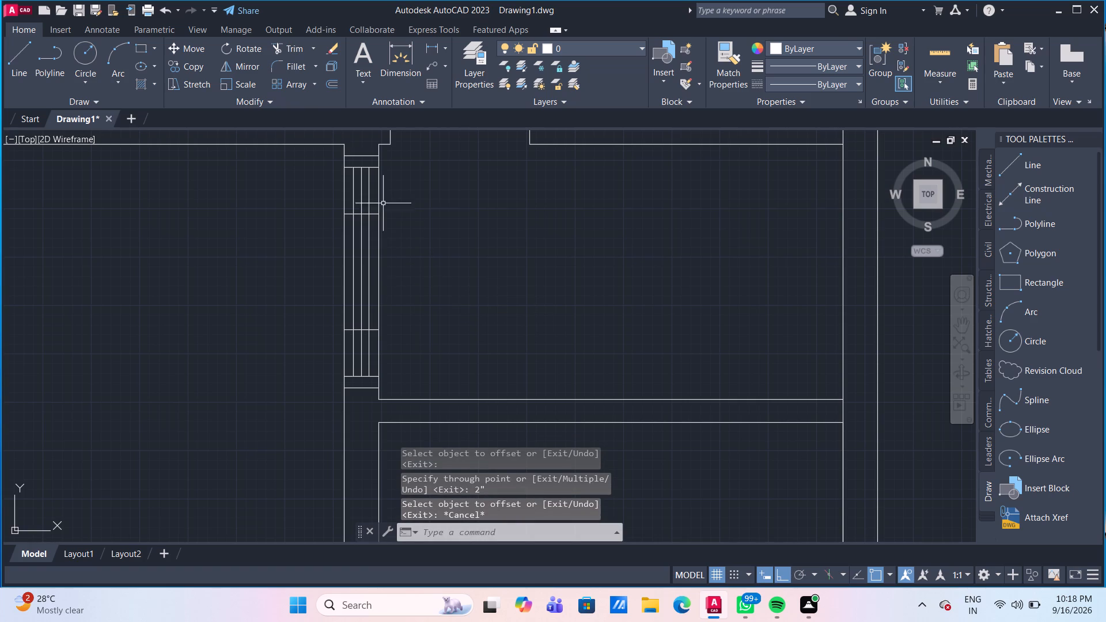
Trim the vertical centre line between the two inner cross lines and both side lines in the wall opening's upper section.
scroll(382, 199, "up", 1)
middle_click_drag(404, 211, 422, 242)
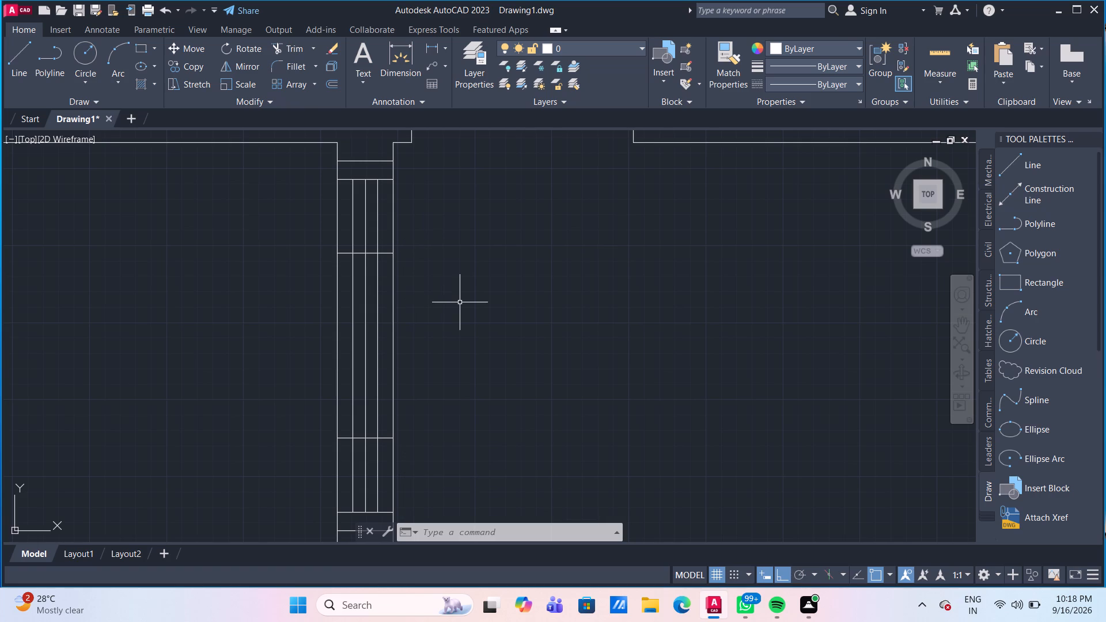
type("TR")
key("Return")
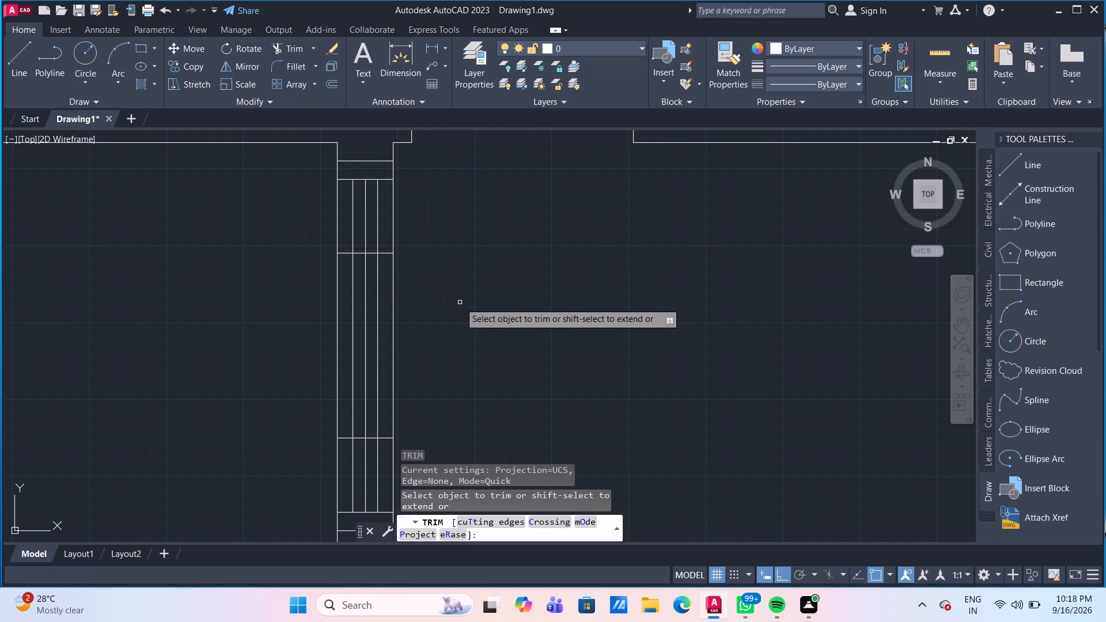
middle_click_drag(475, 312, 473, 270)
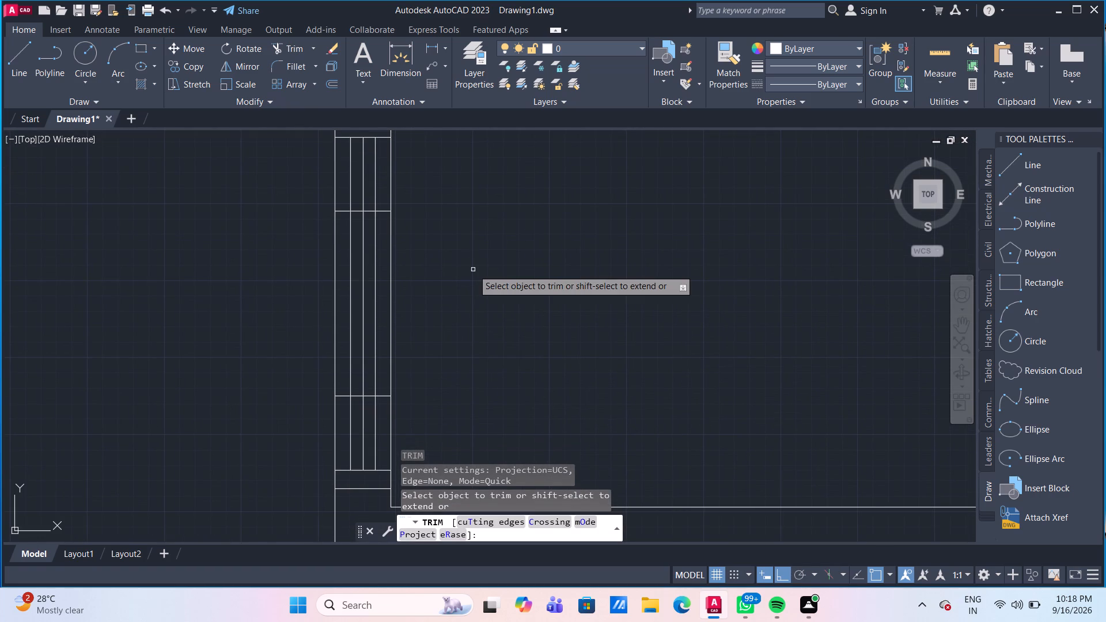
left_click(377, 308)
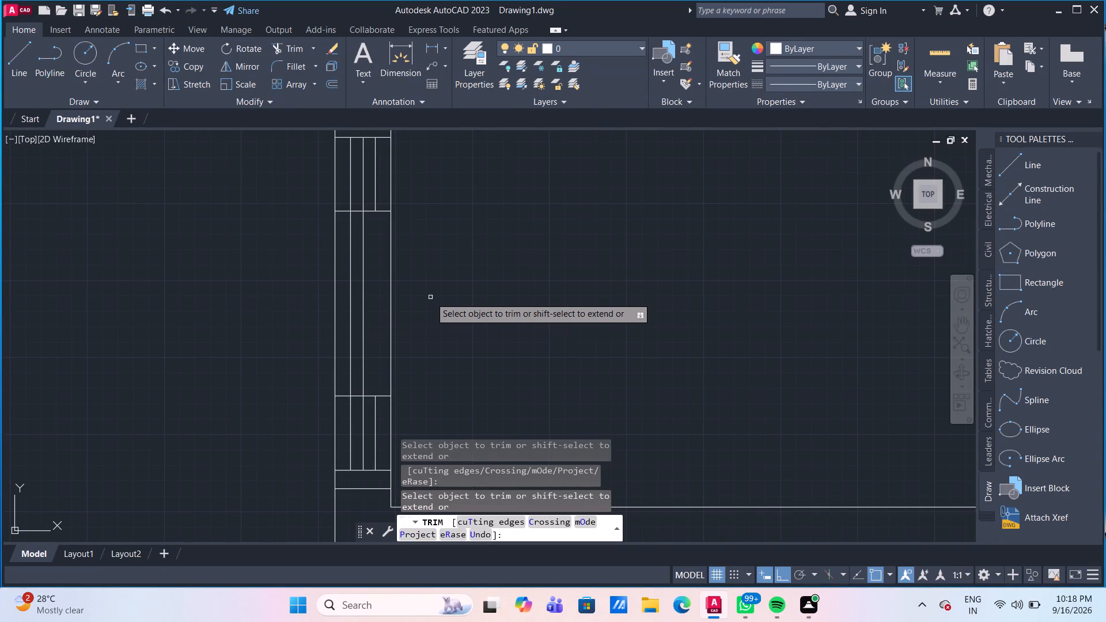
key("ctrl+z")
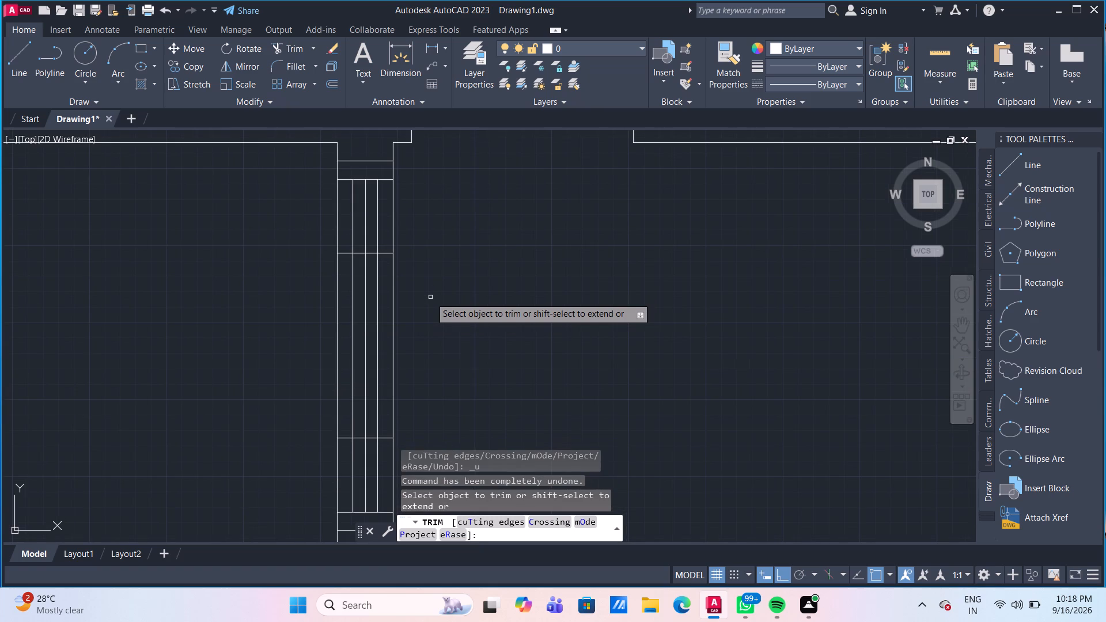
middle_click_drag(435, 306, 418, 279)
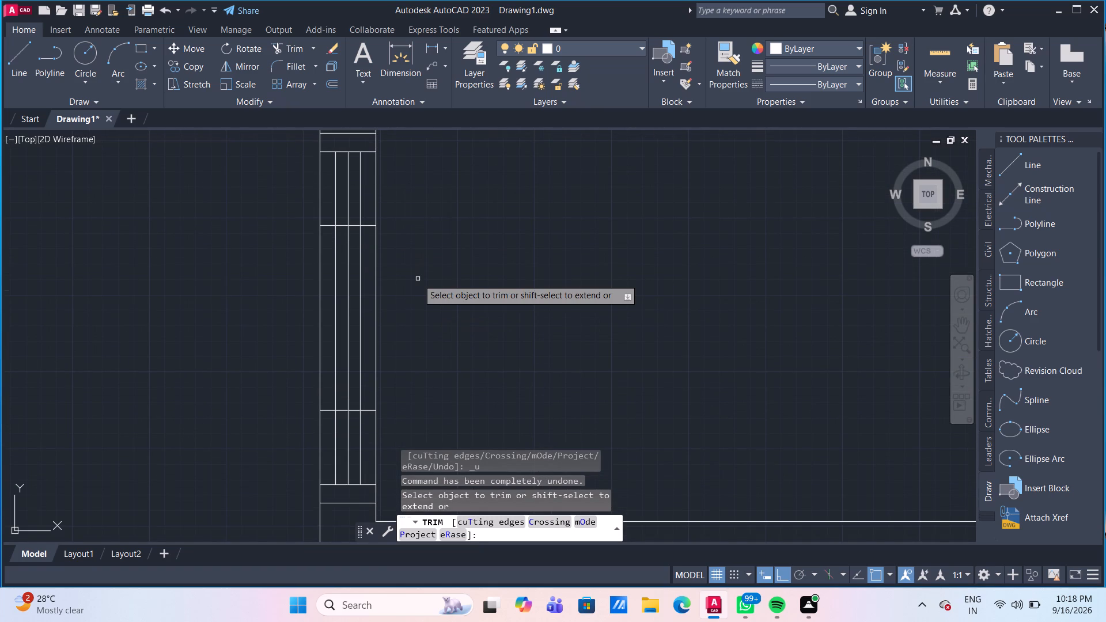
left_click(347, 305)
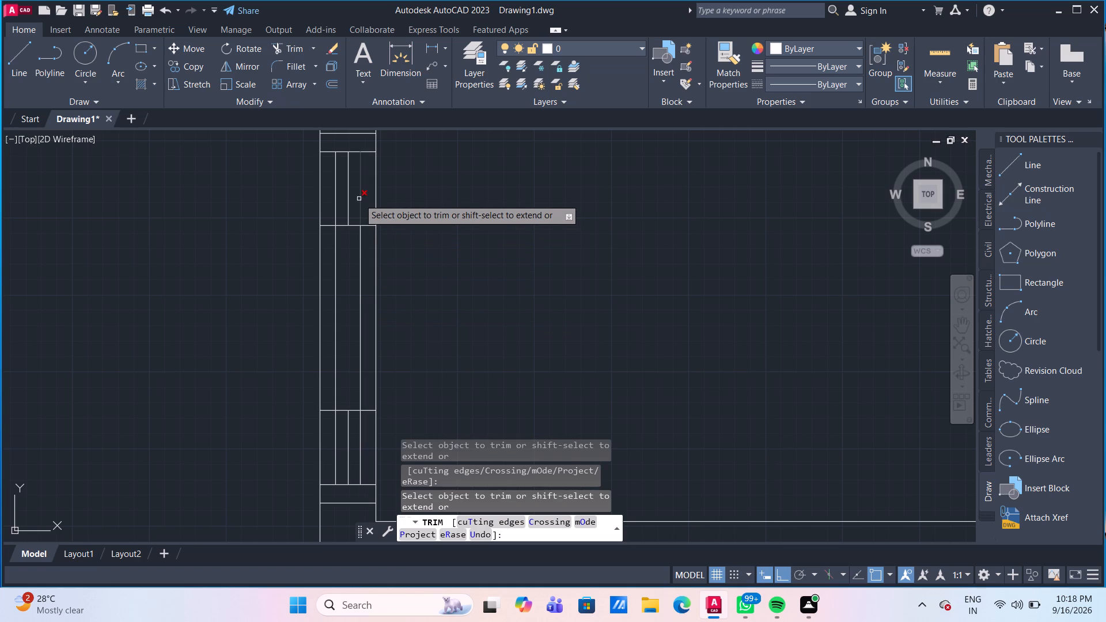
left_click(359, 199)
left_click(336, 187)
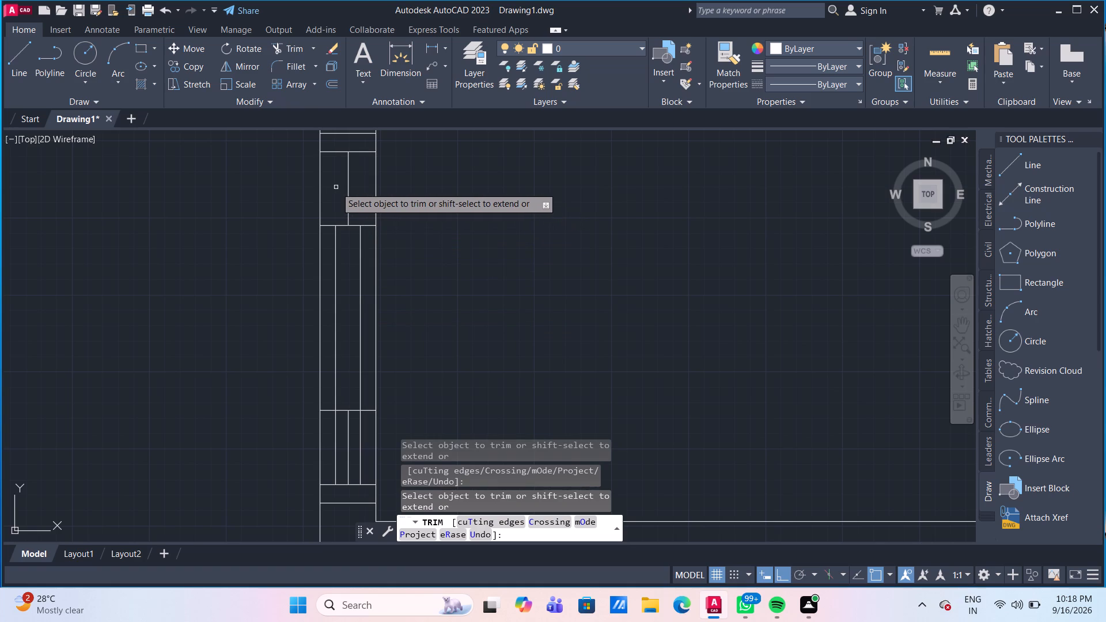
Trim the two side lines out of the wall opening's lower section, leaving only the centre line there.
scroll(418, 240, "down", 1)
scroll(442, 289, "down", 1)
middle_click_drag(442, 289, 436, 261)
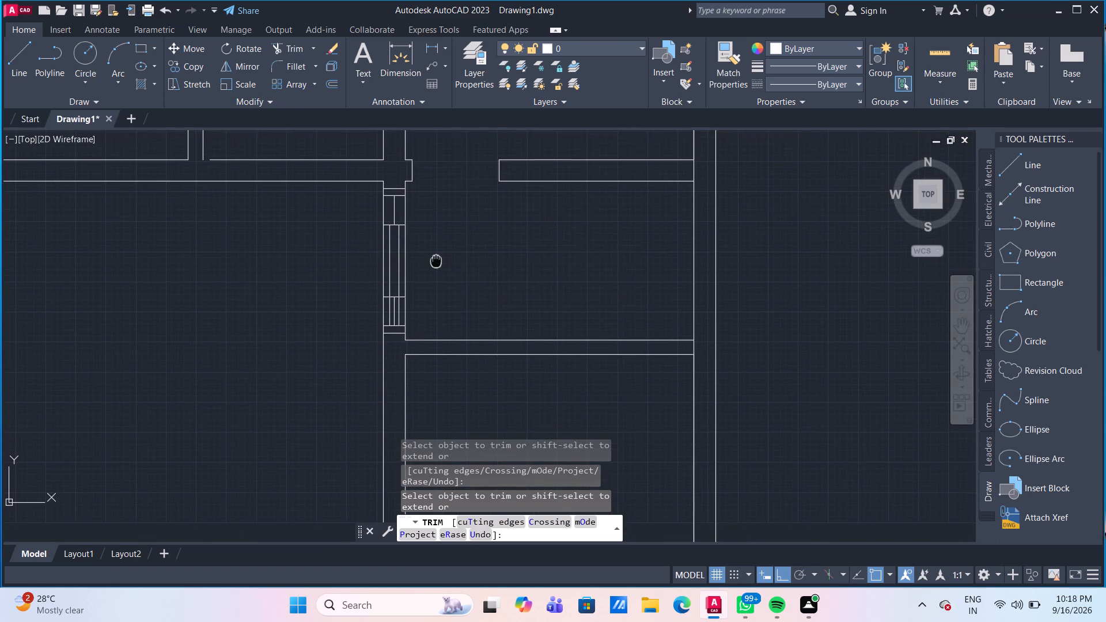
middle_click_drag(436, 261, 437, 261)
scroll(400, 310, "up", 2)
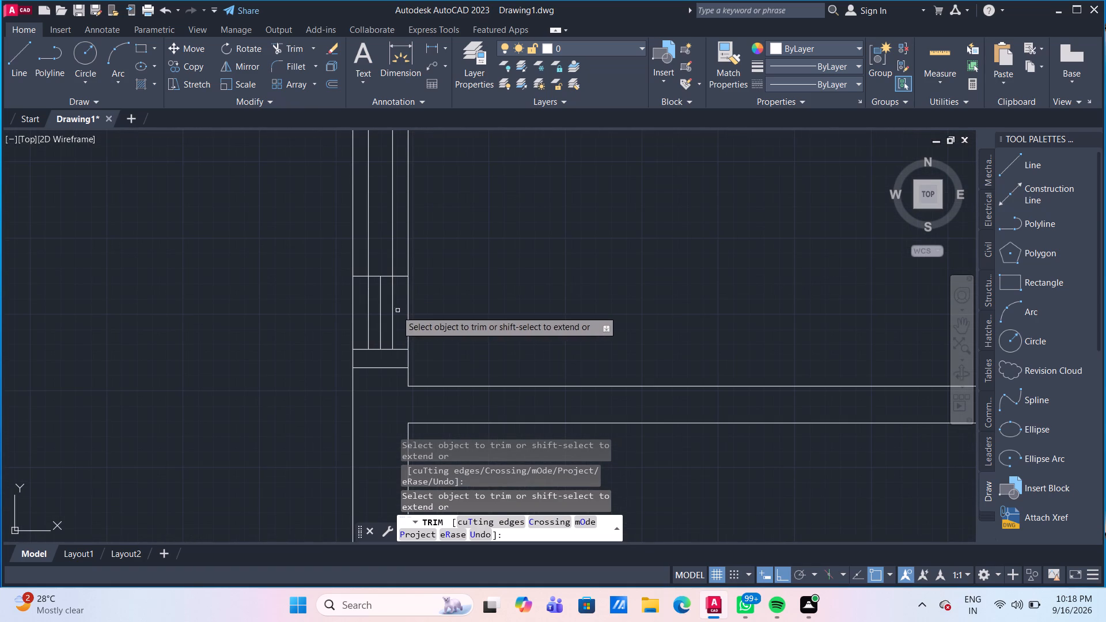
left_click(392, 312)
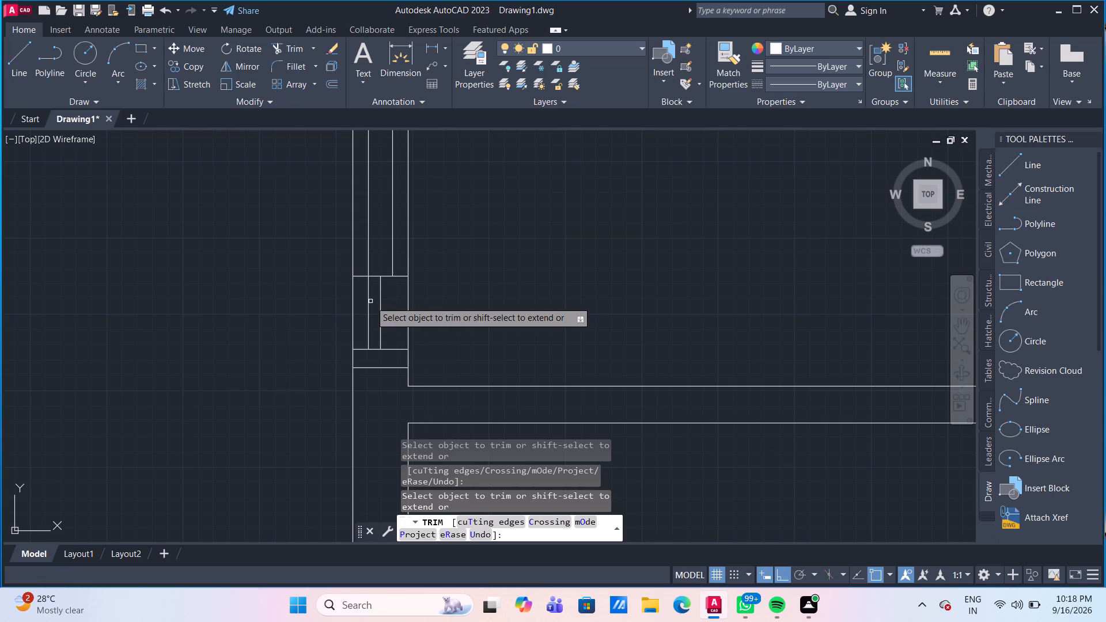
left_click(369, 302)
scroll(527, 272, "down", 2)
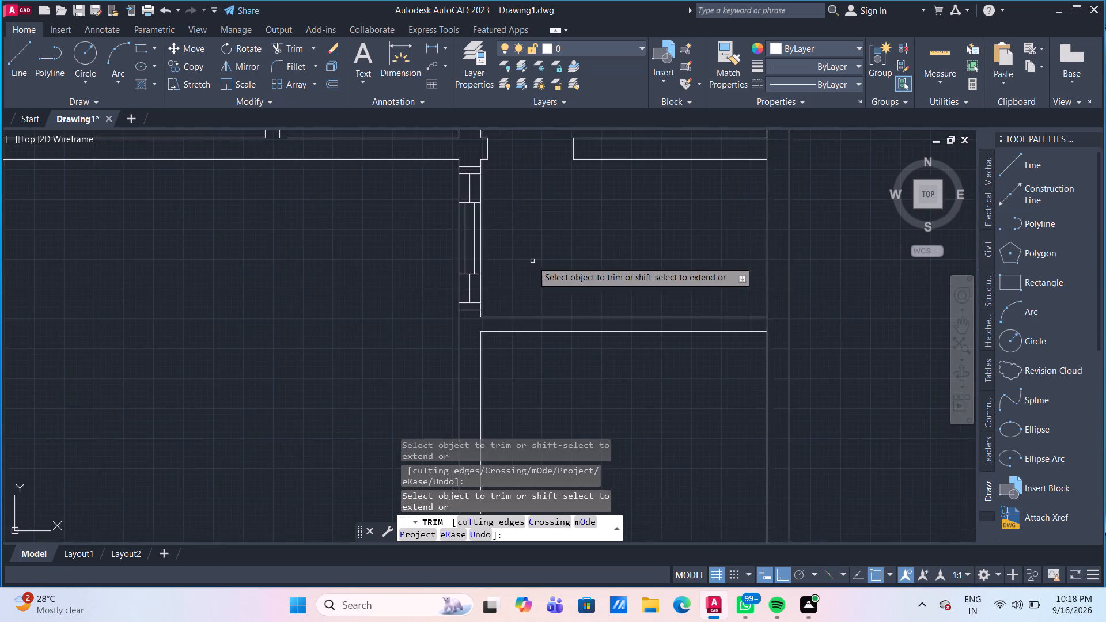
scroll(534, 257, "down", 1)
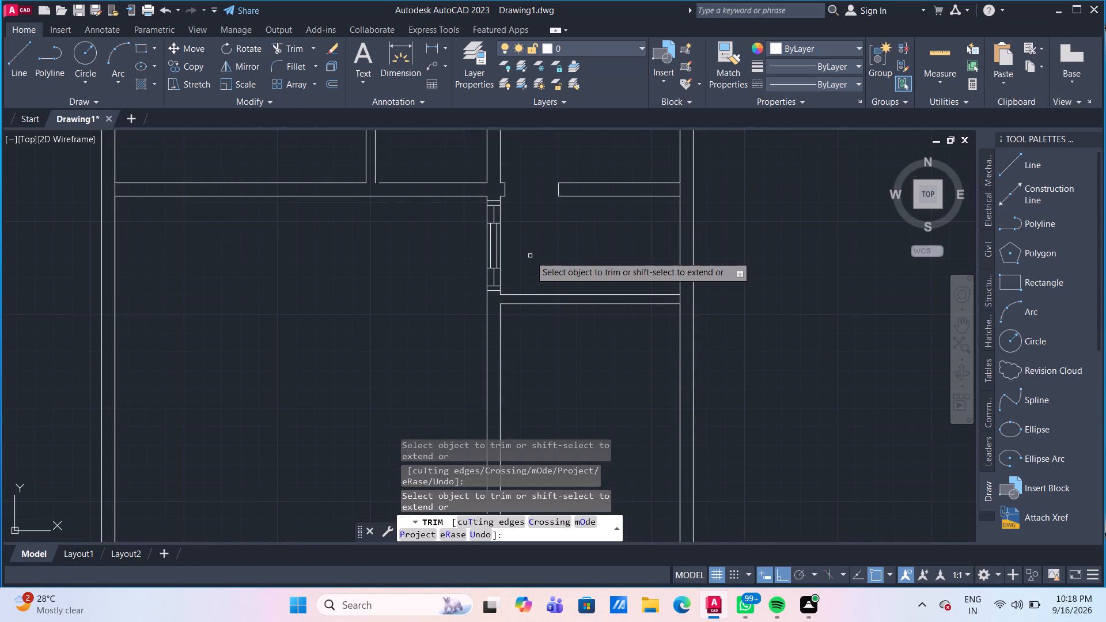
scroll(503, 283, "up", 1)
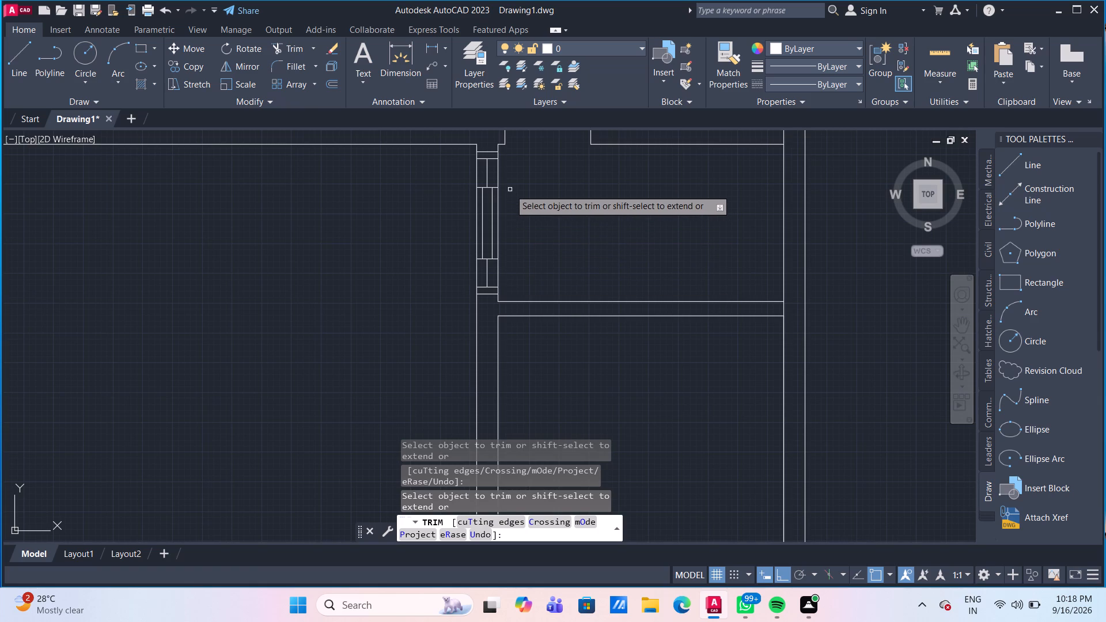
scroll(510, 189, "up", 1)
middle_click_drag(510, 189, 516, 232)
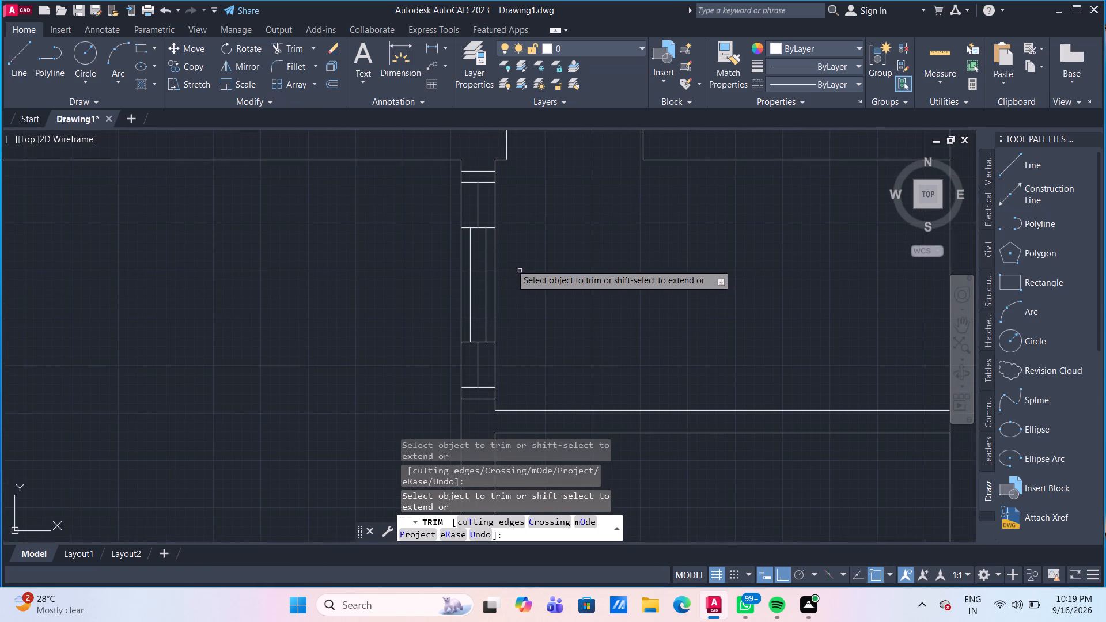
scroll(503, 254, "up", 1)
middle_click_drag(505, 251, 512, 233)
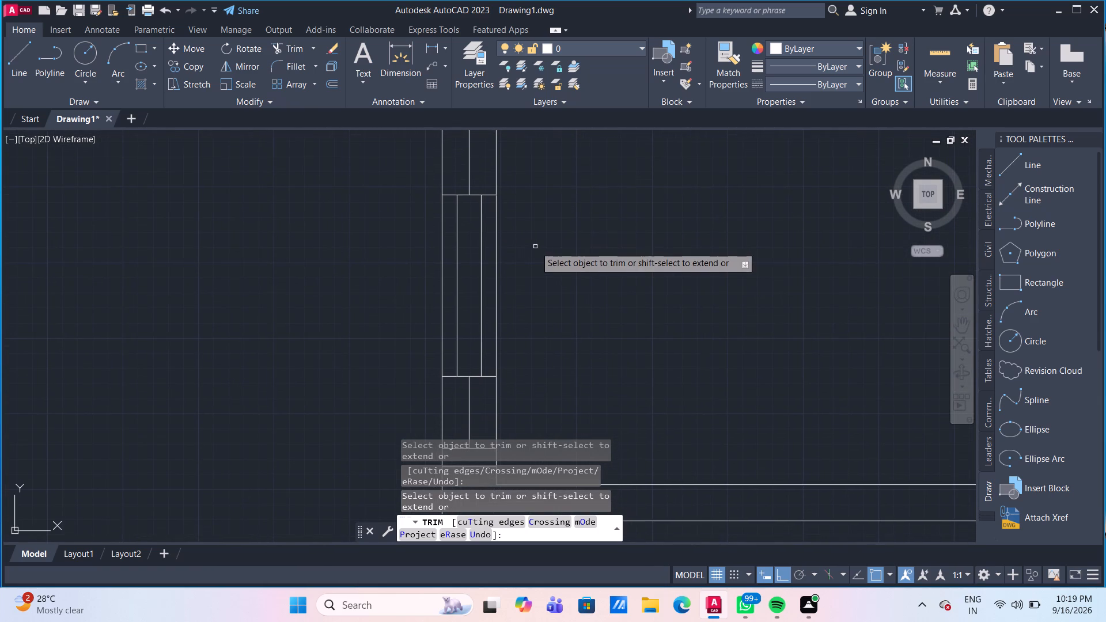
key("o")
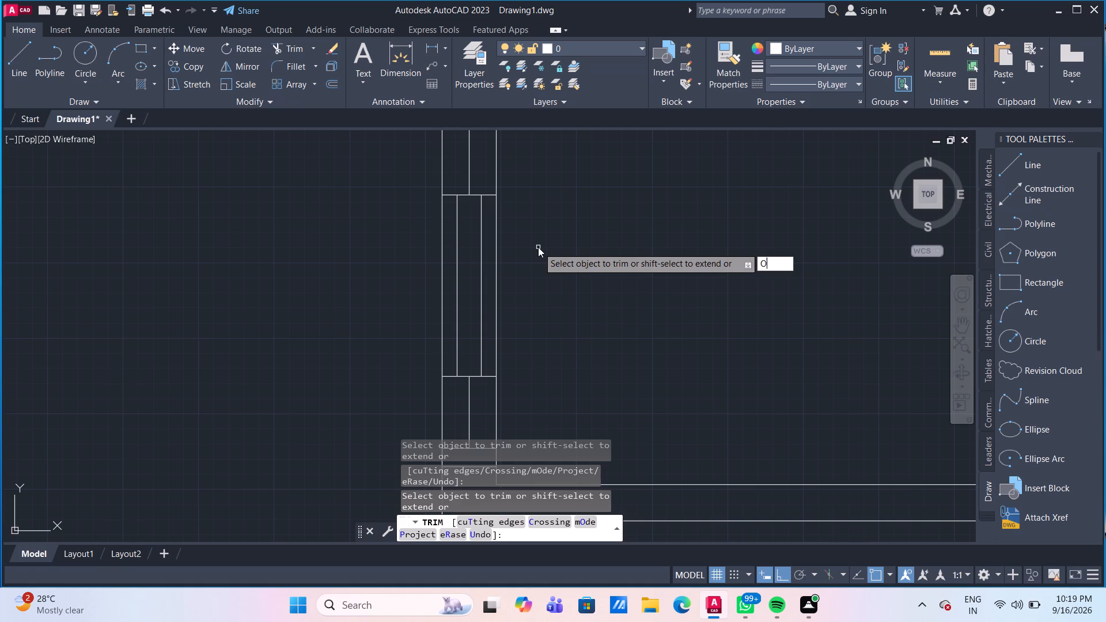
key("Escape")
key("Escape")
Offset the centre line in the wall opening's upper section by 1" to each side.
key("o")
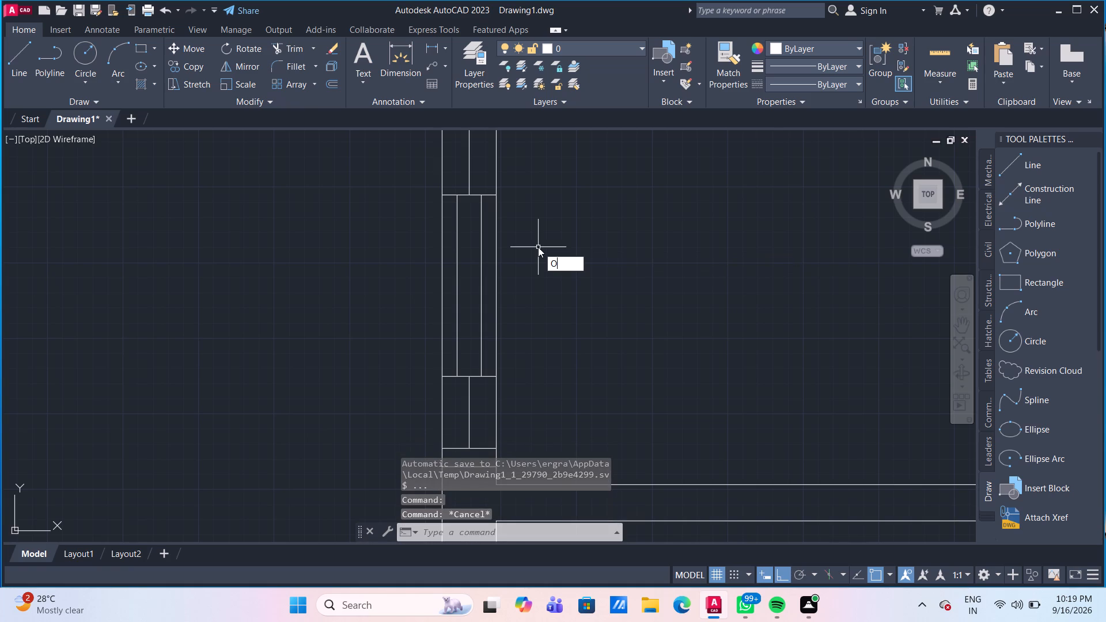
key("Return")
key("Return")
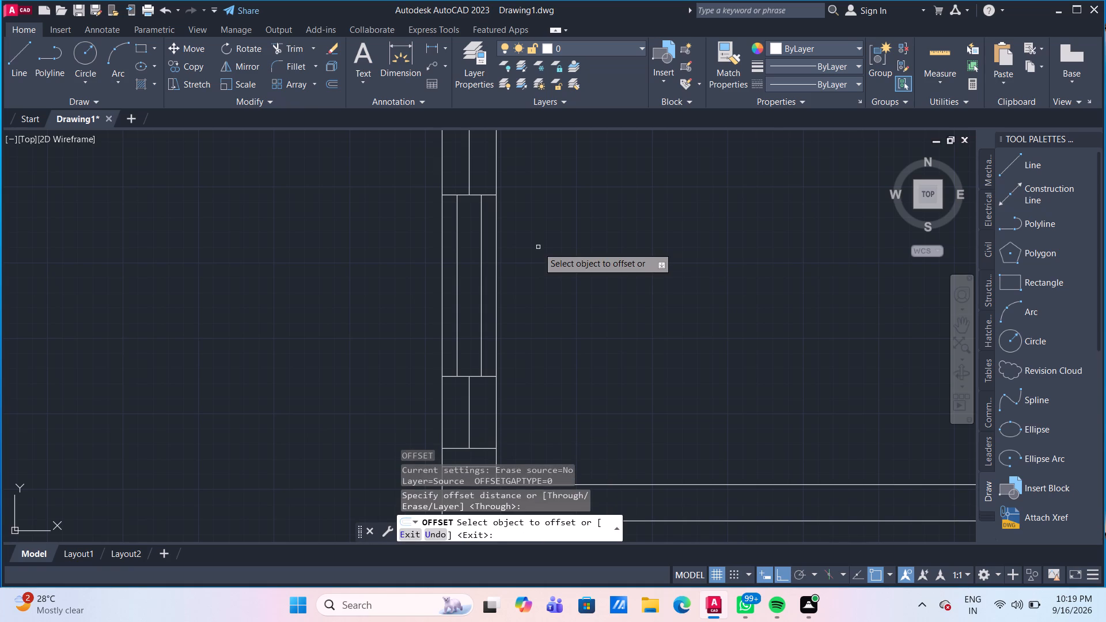
middle_click_drag(501, 198, 502, 294)
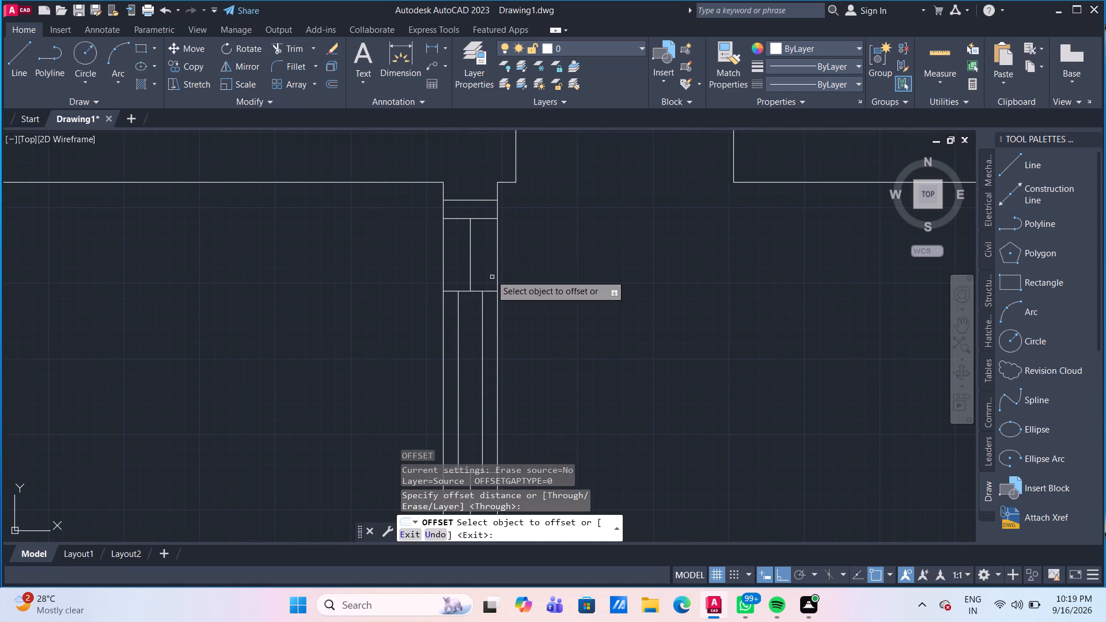
left_click(471, 260)
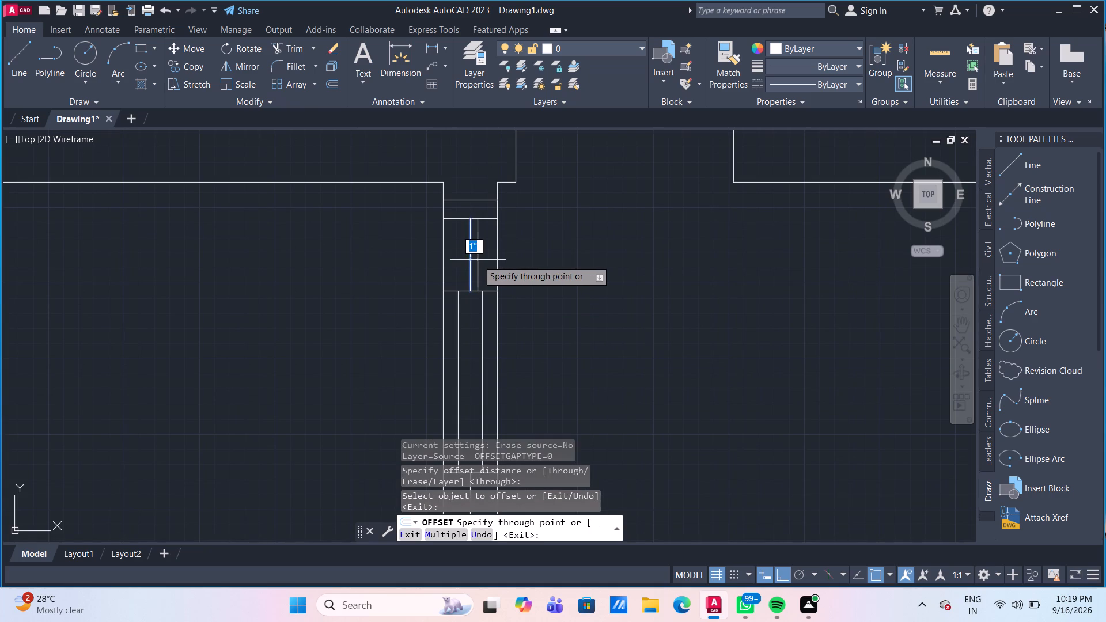
type("1\"")
key("Return")
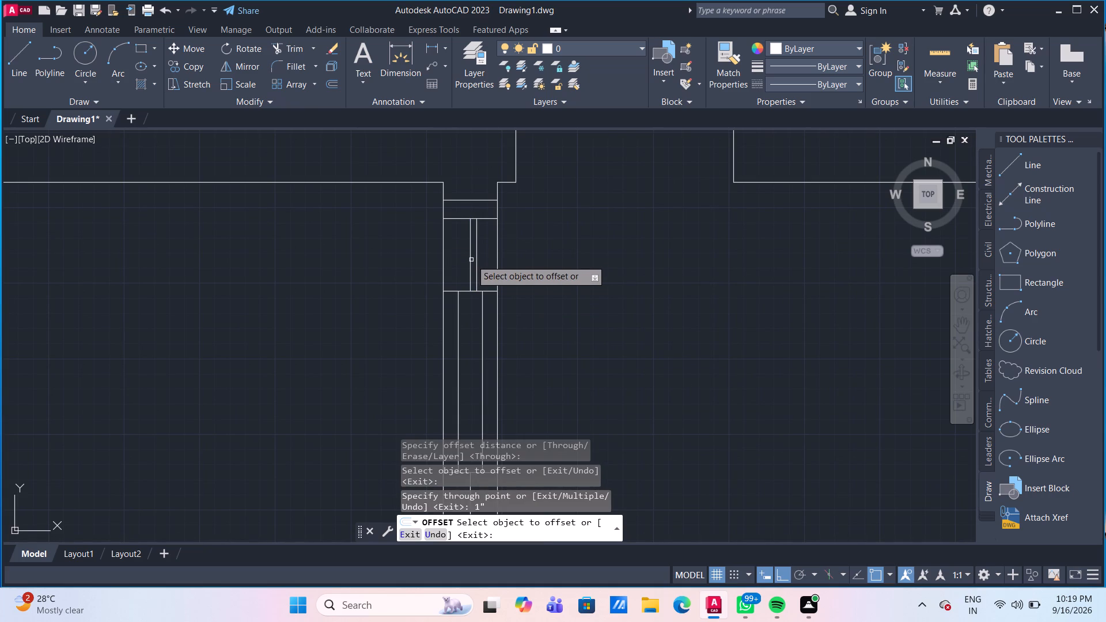
left_click(469, 260)
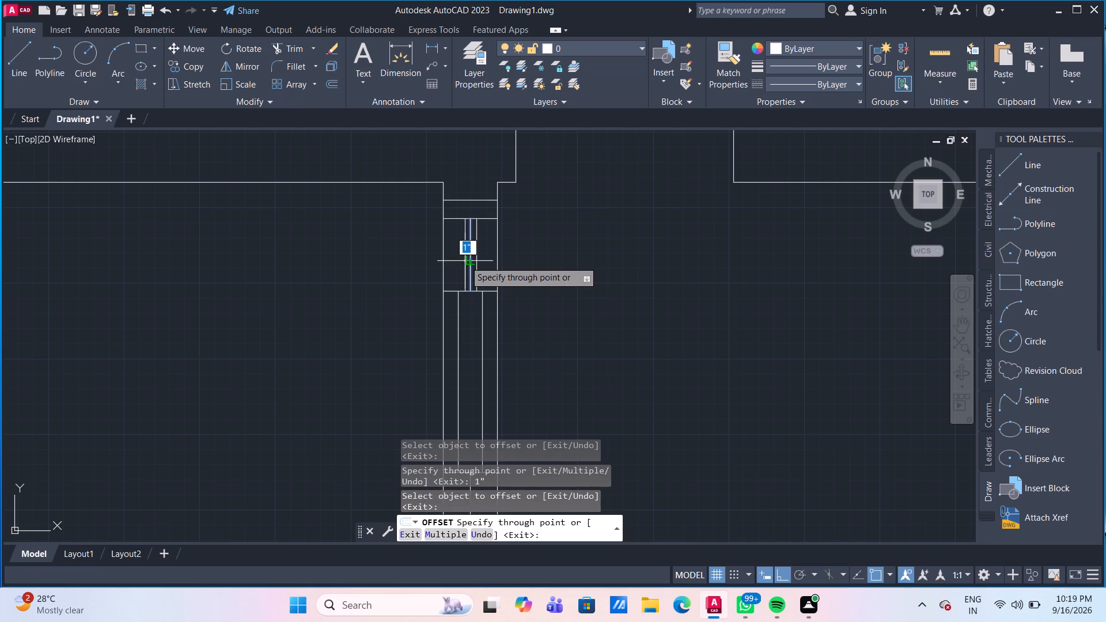
type("1\"")
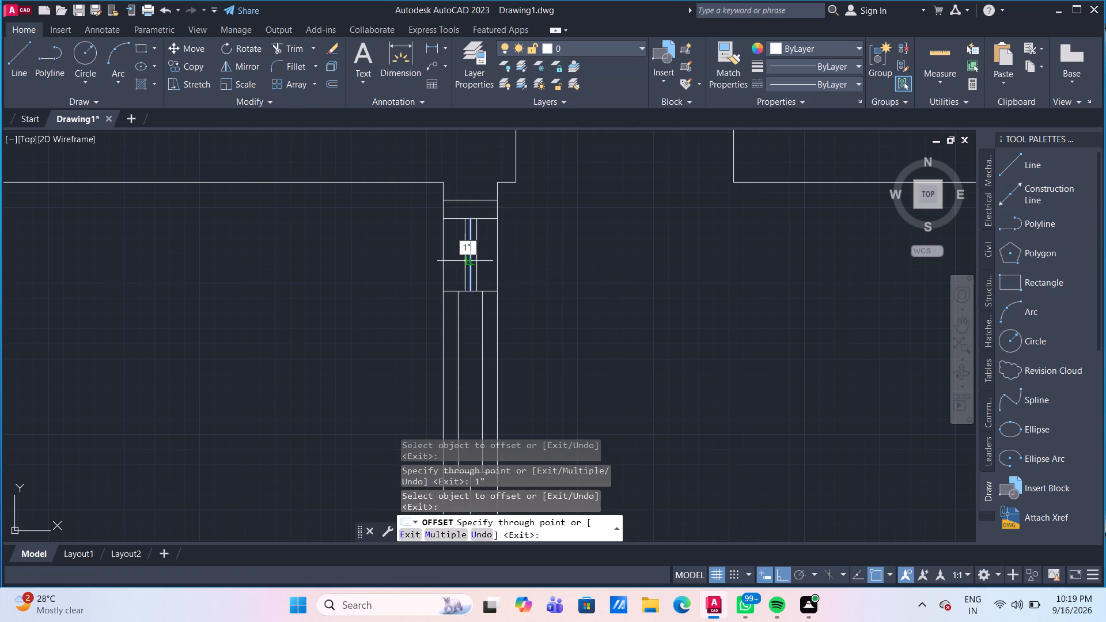
key("Return")
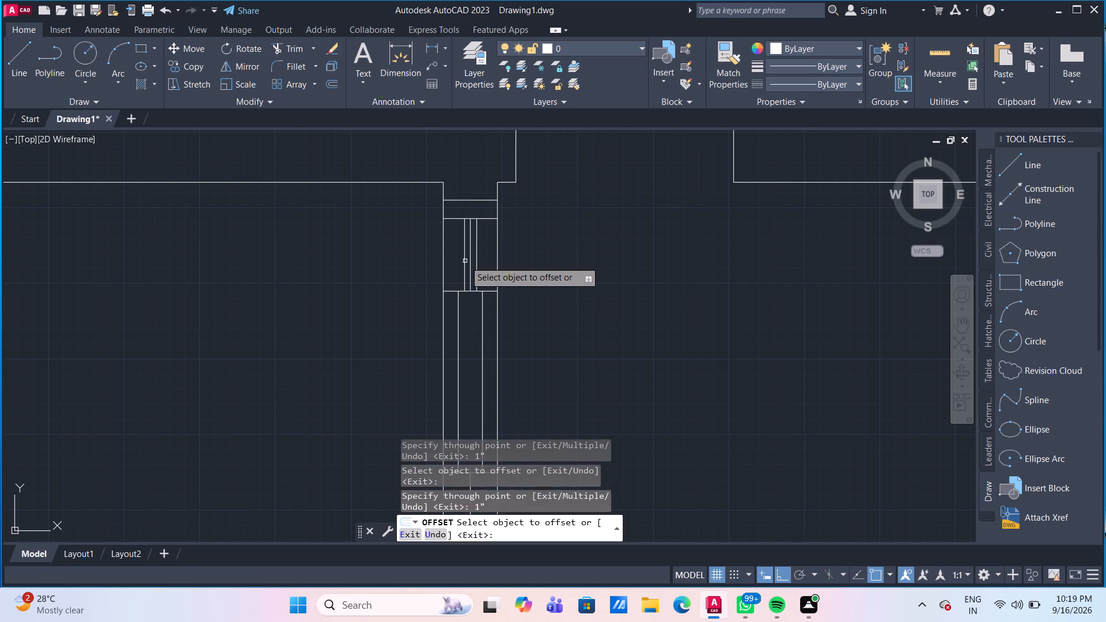
Offset the centre line in the wall opening's lower section by 1" to each side.
scroll(465, 261, "down", 3)
scroll(467, 332, "up", 2)
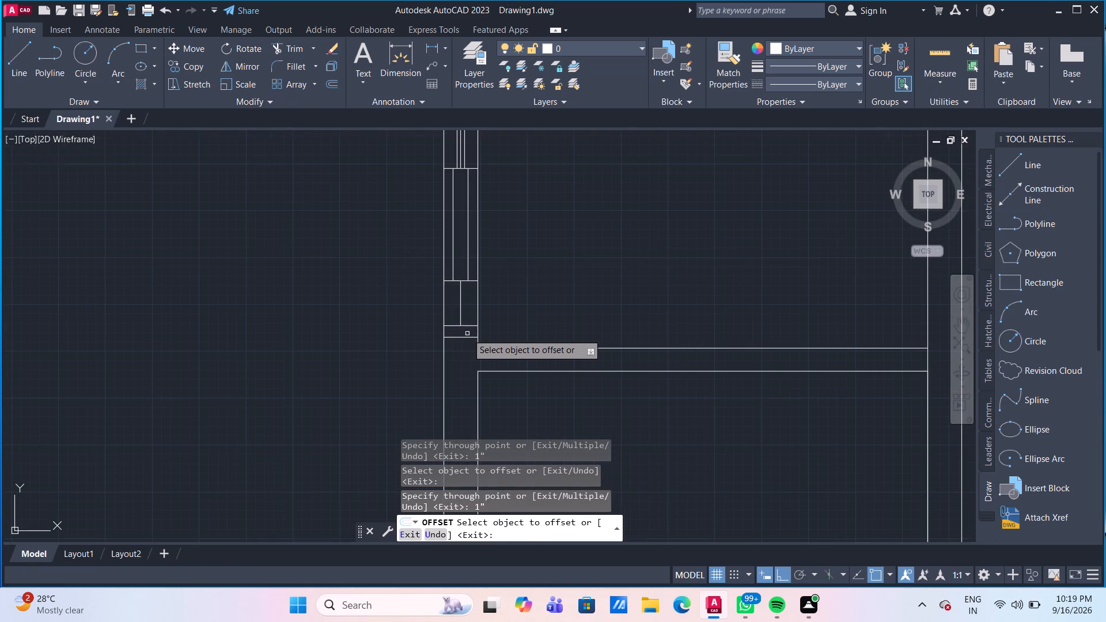
scroll(465, 314, "up", 2)
scroll(465, 313, "down", 2)
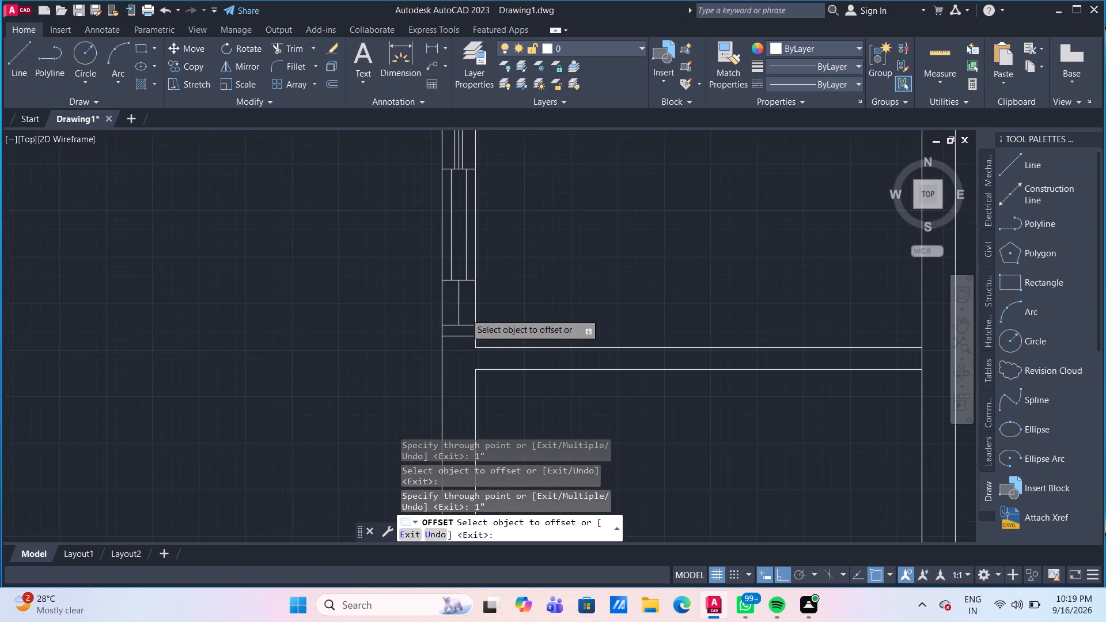
scroll(465, 313, "down", 1)
scroll(465, 313, "up", 3)
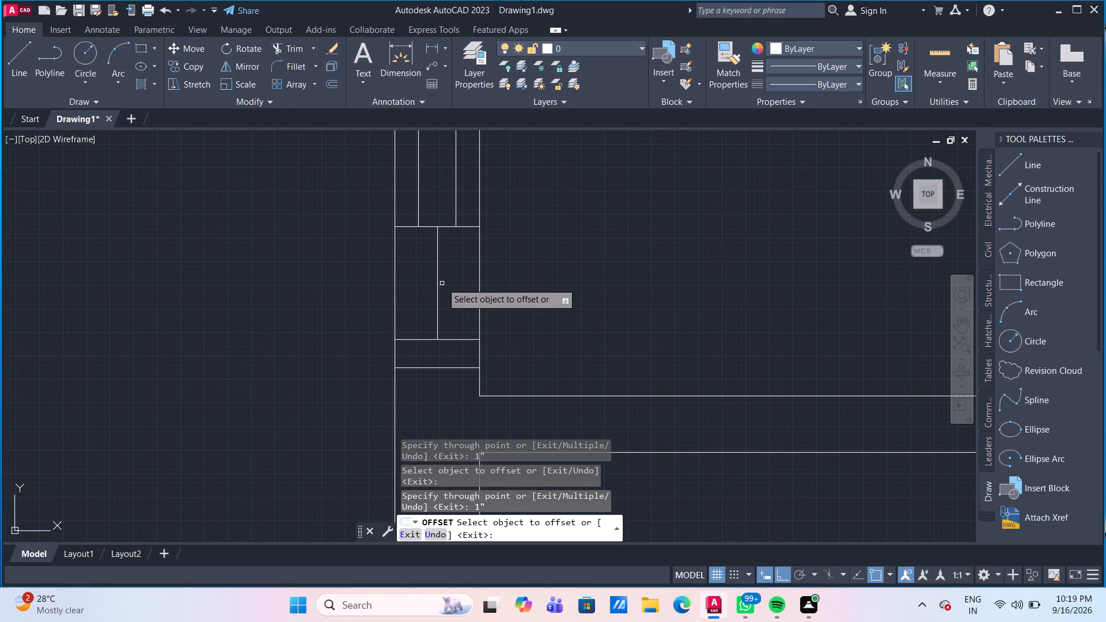
left_click(438, 282)
type("1\"")
key("Return")
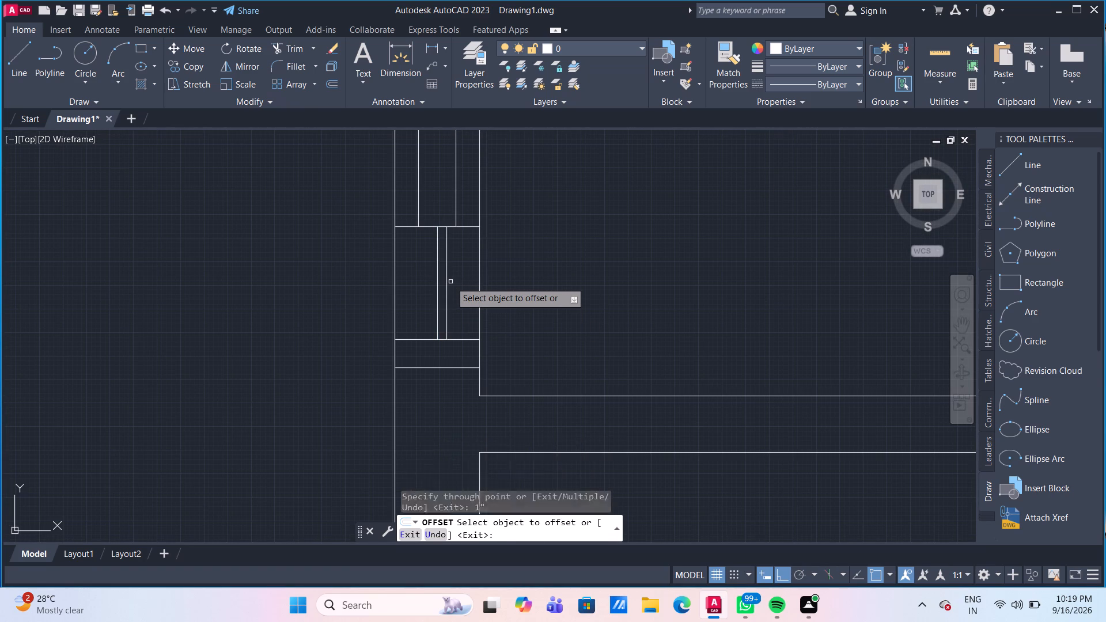
left_click(437, 287)
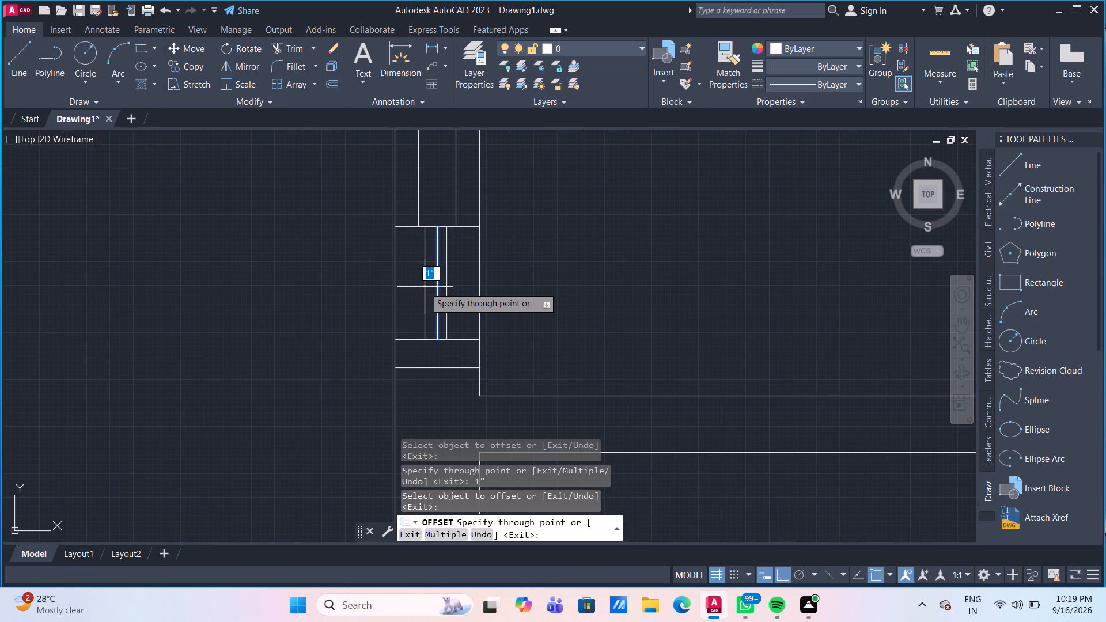
type("1\"")
key("Return")
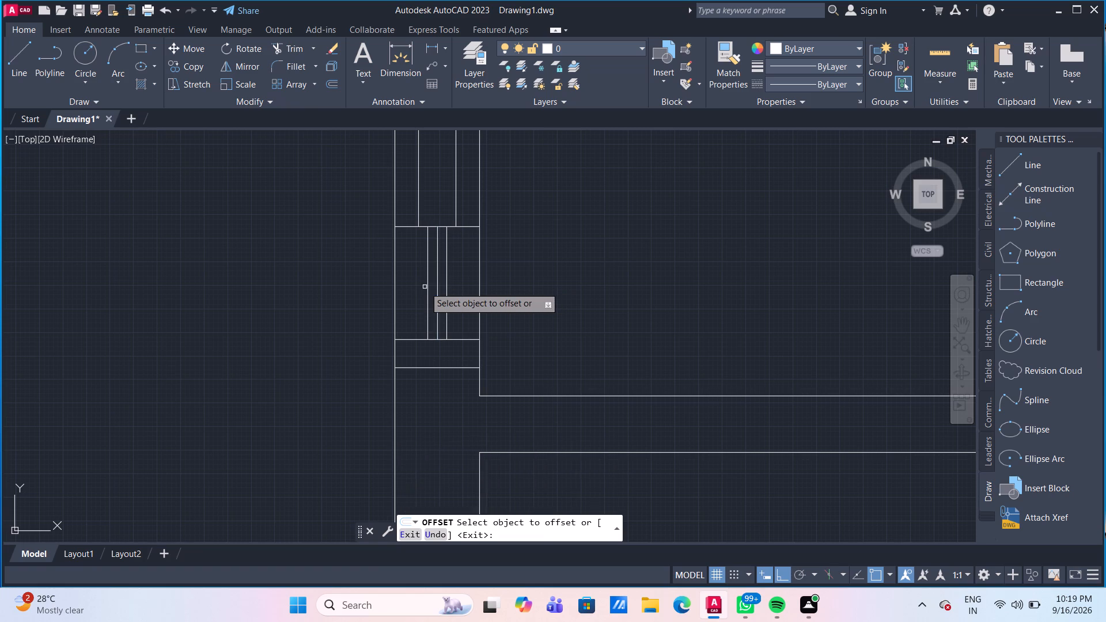
Offset the two side lines in the wall opening's middle section outward by 1" each.
left_click(457, 174)
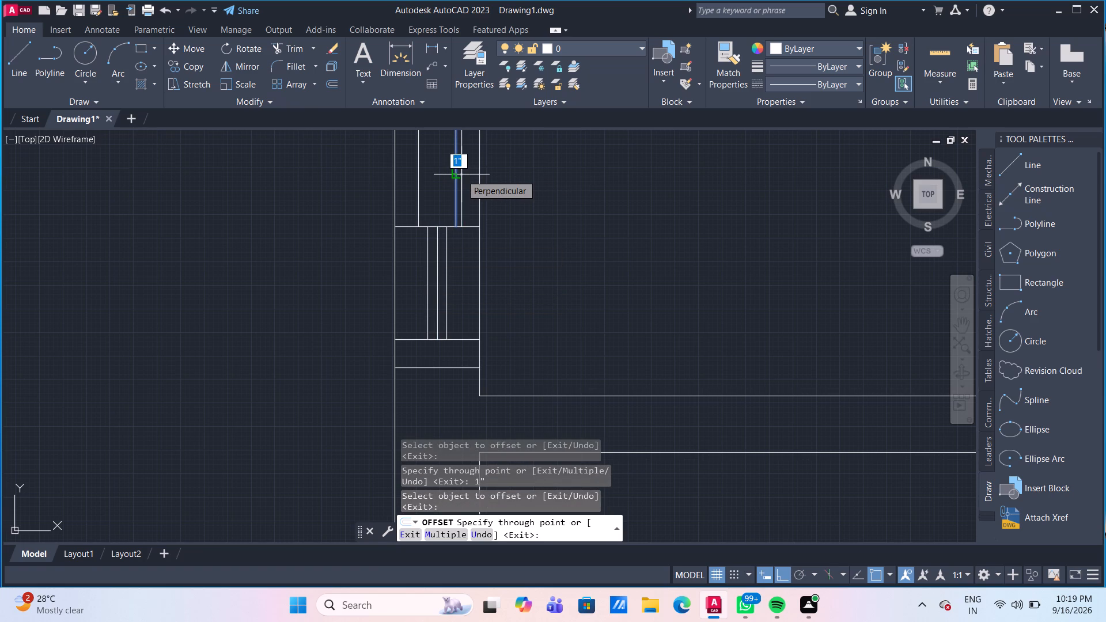
type("1\"")
key("Return")
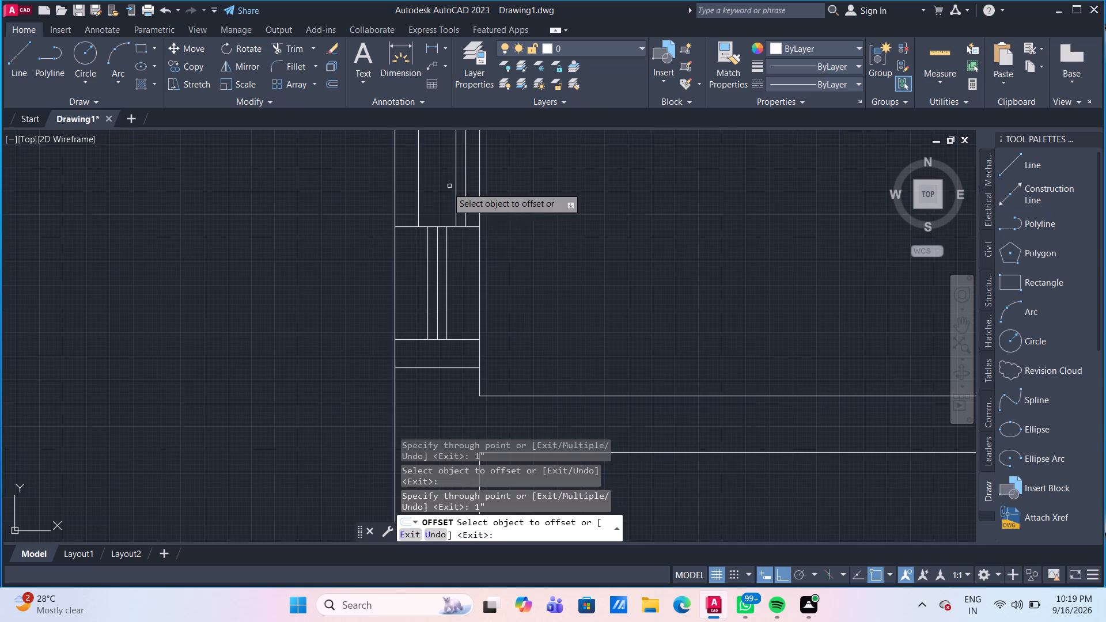
left_click(418, 205)
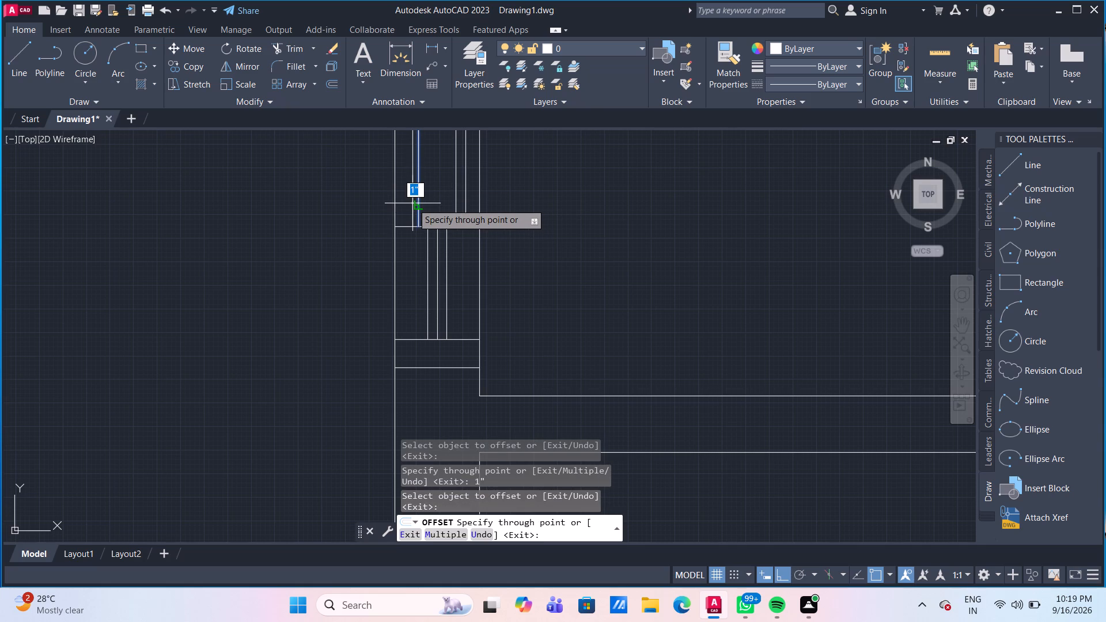
type("1\"")
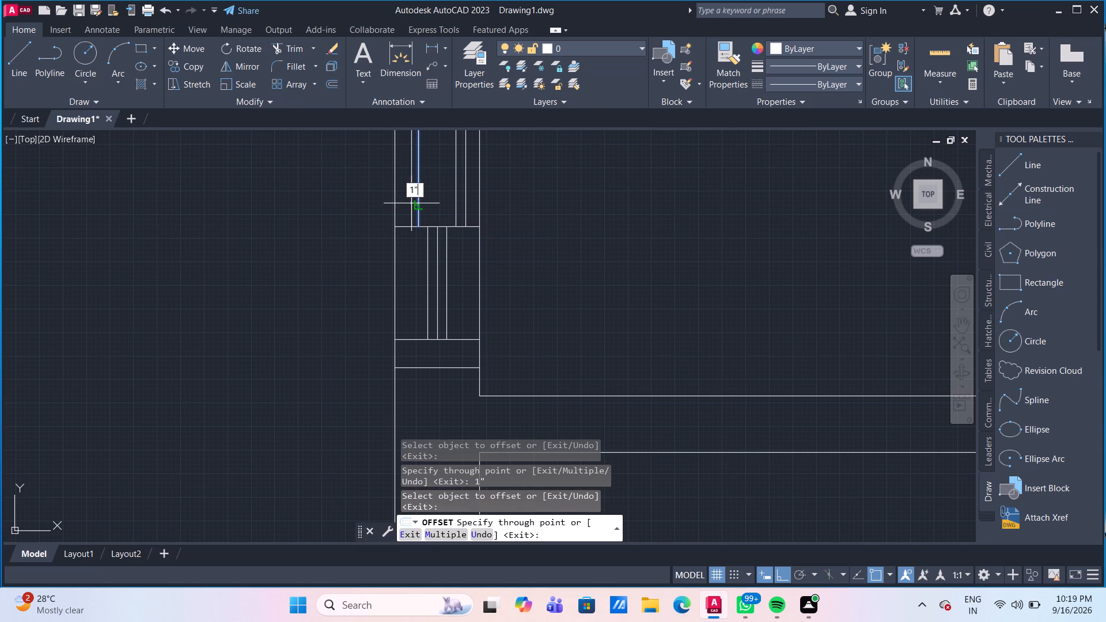
key("Return")
scroll(500, 218, "down", 4)
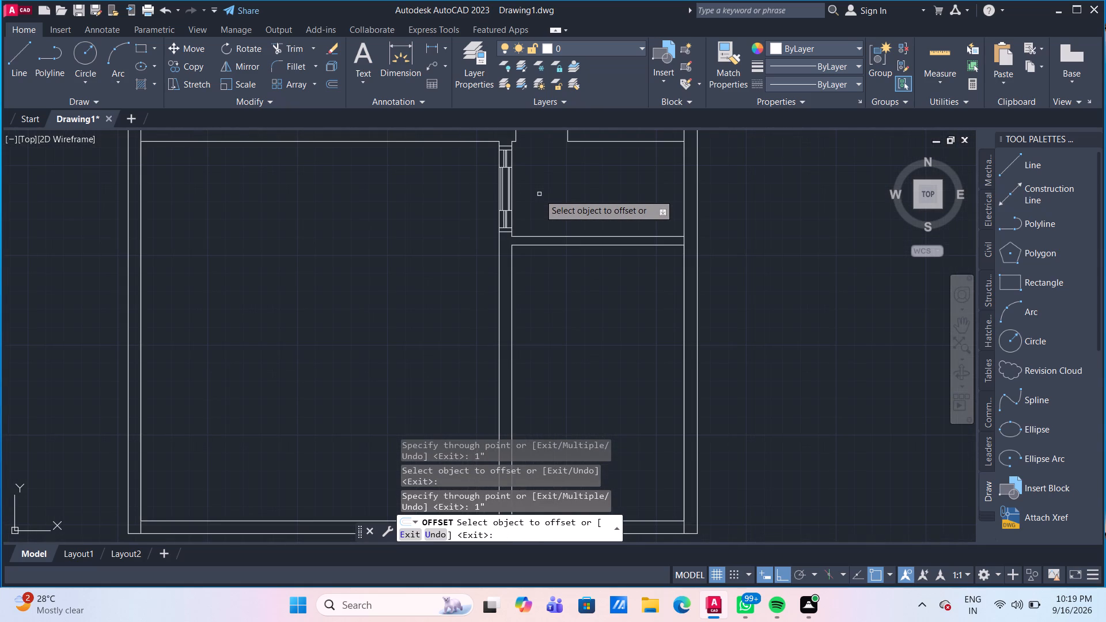
key("Escape")
Trim the east outer wall's inner line where the two horizontal walls of the small room beside the detailed opening meet it.
scroll(544, 198, "down", 1)
middle_click_drag(547, 200, 551, 205)
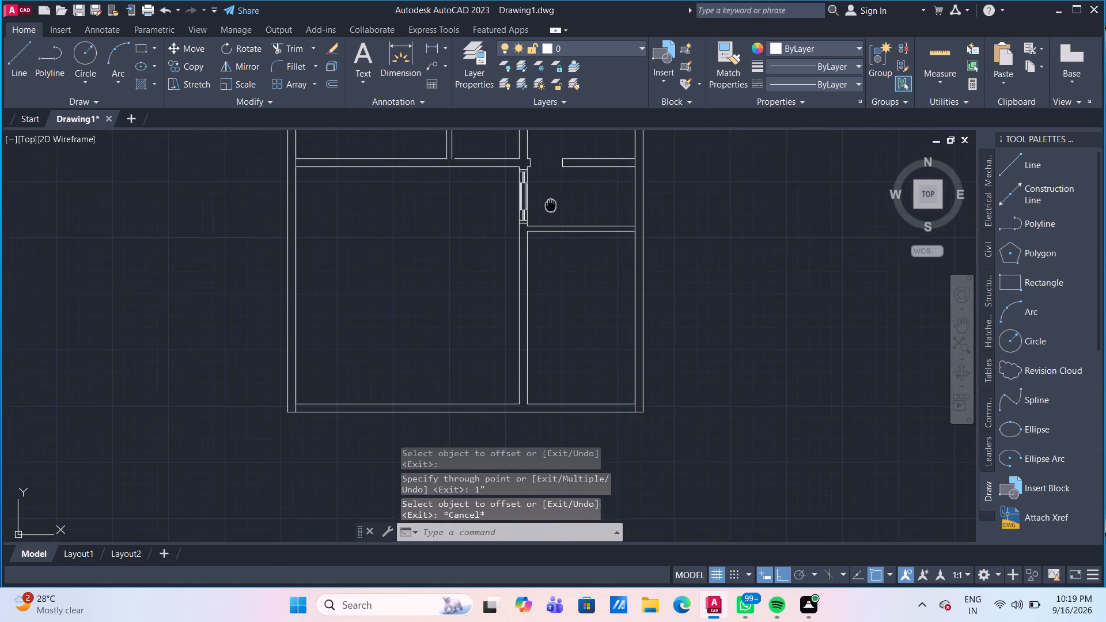
middle_click_drag(551, 205, 535, 267)
scroll(532, 244, "up", 1)
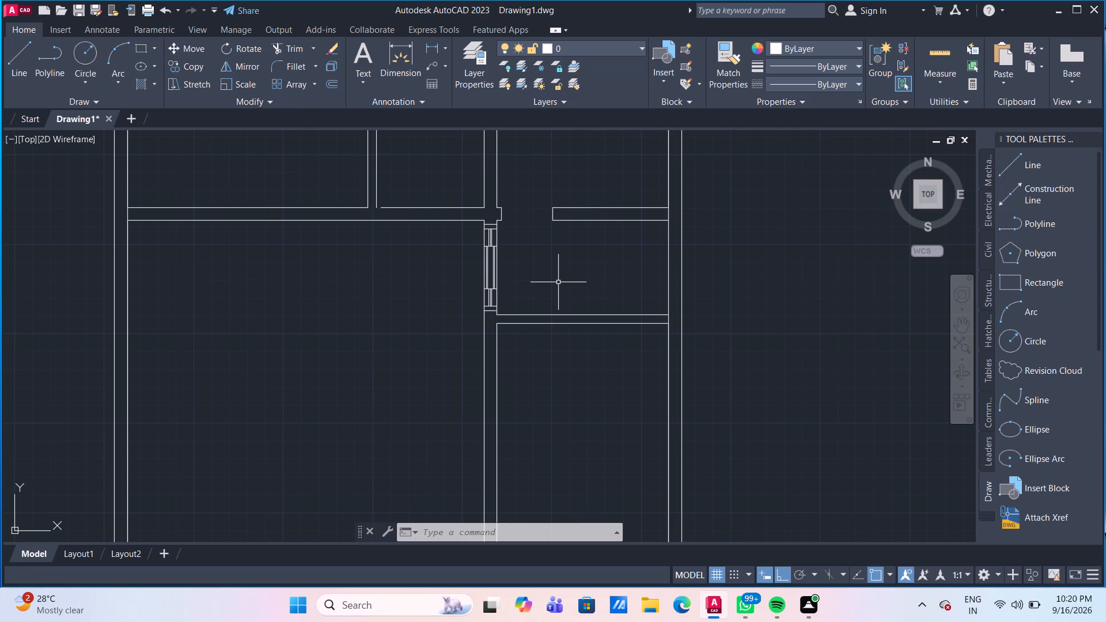
scroll(558, 282, "up", 1)
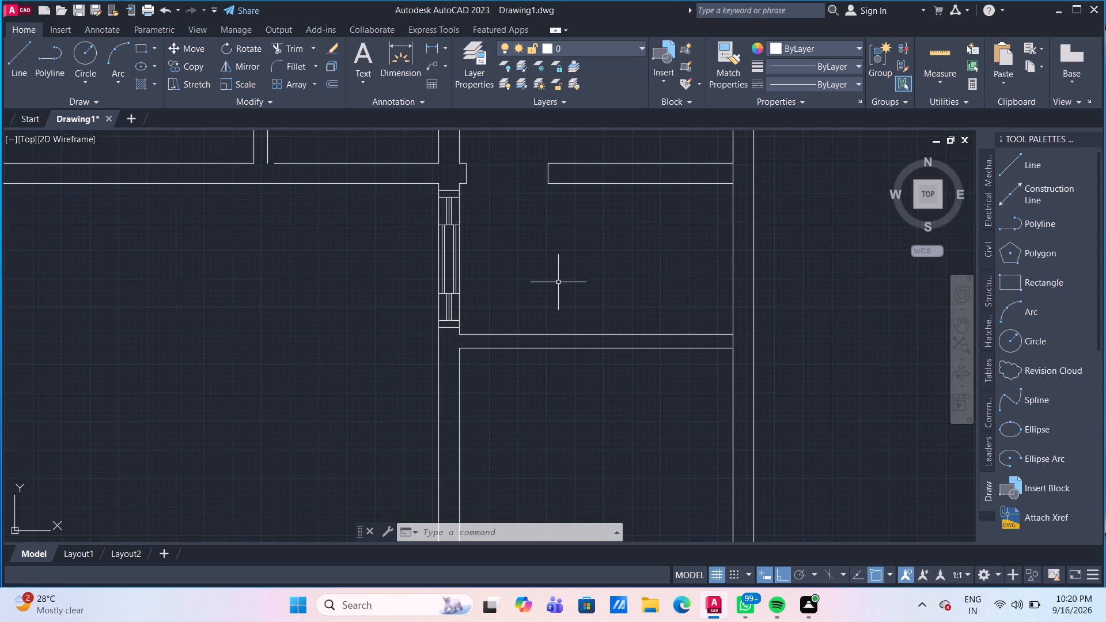
type("TR")
key("Return")
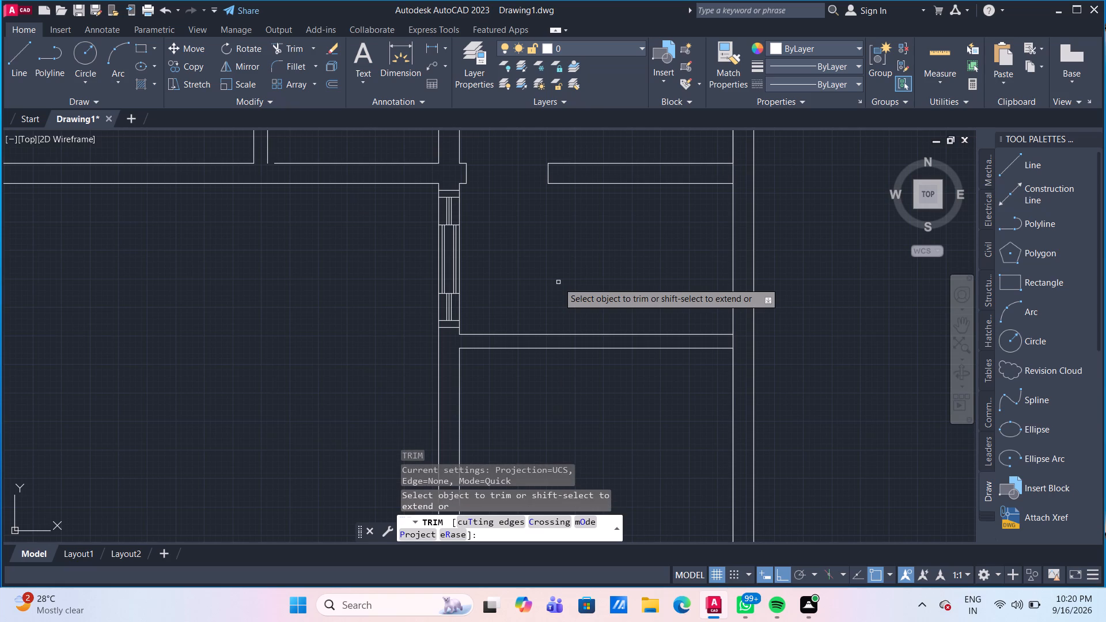
left_click(732, 170)
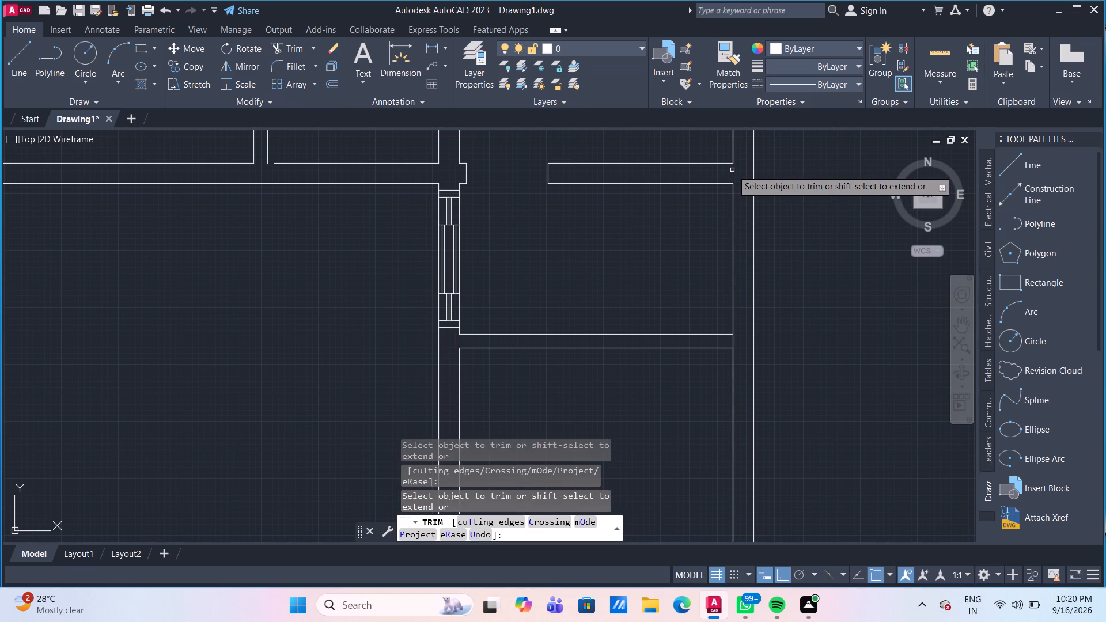
left_click(731, 342)
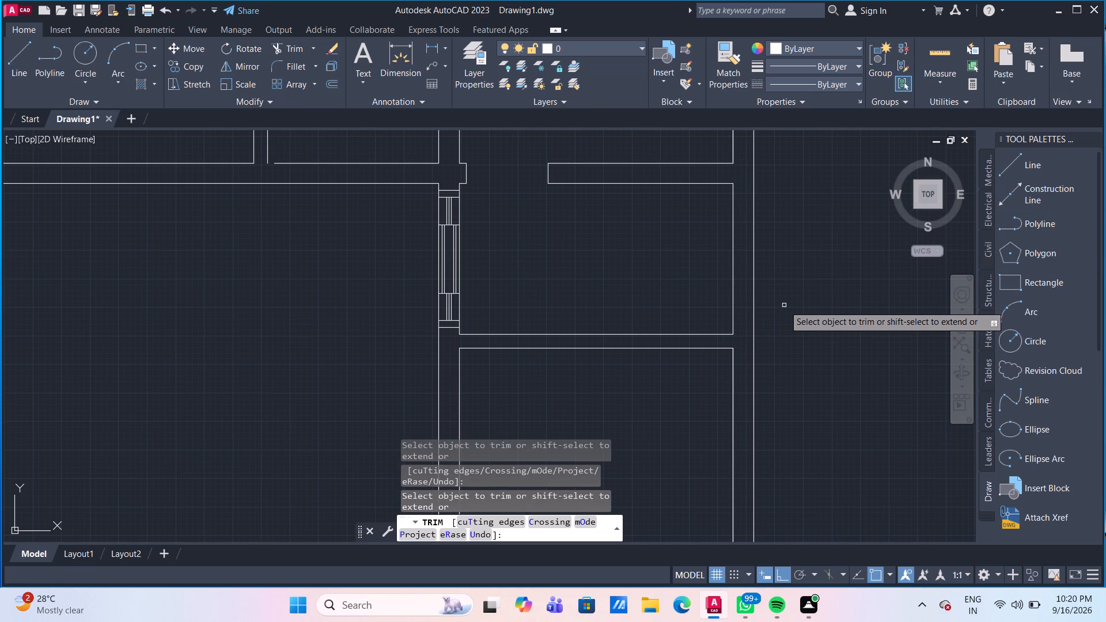
key("Escape")
Offset the small room's east wall line 3' into the room to mark the stair landing edge.
key("o")
key("Return")
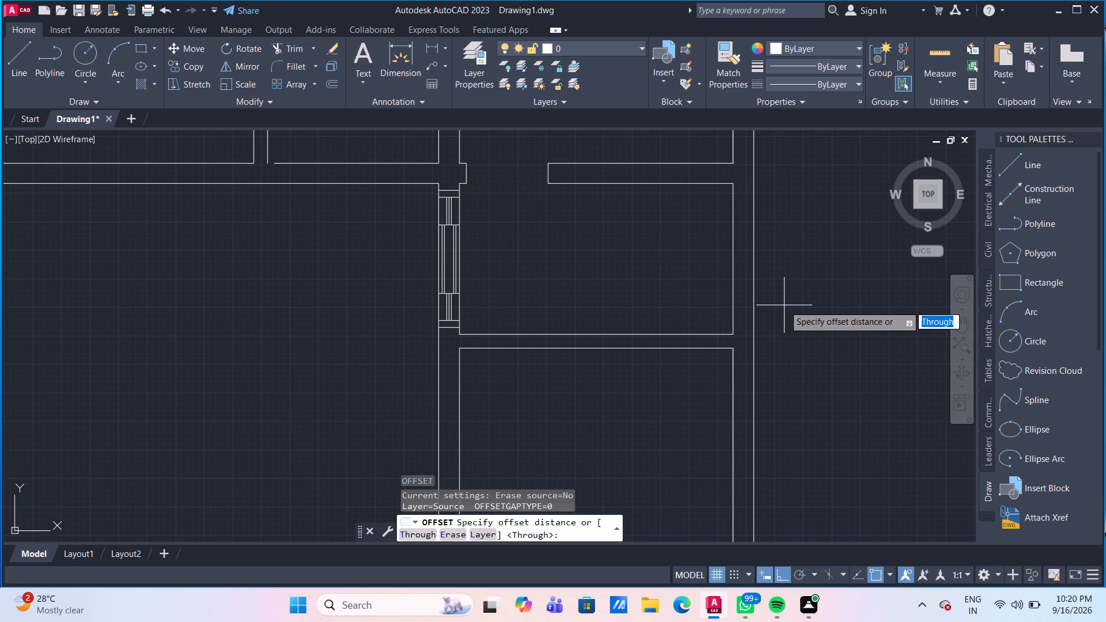
key("Return")
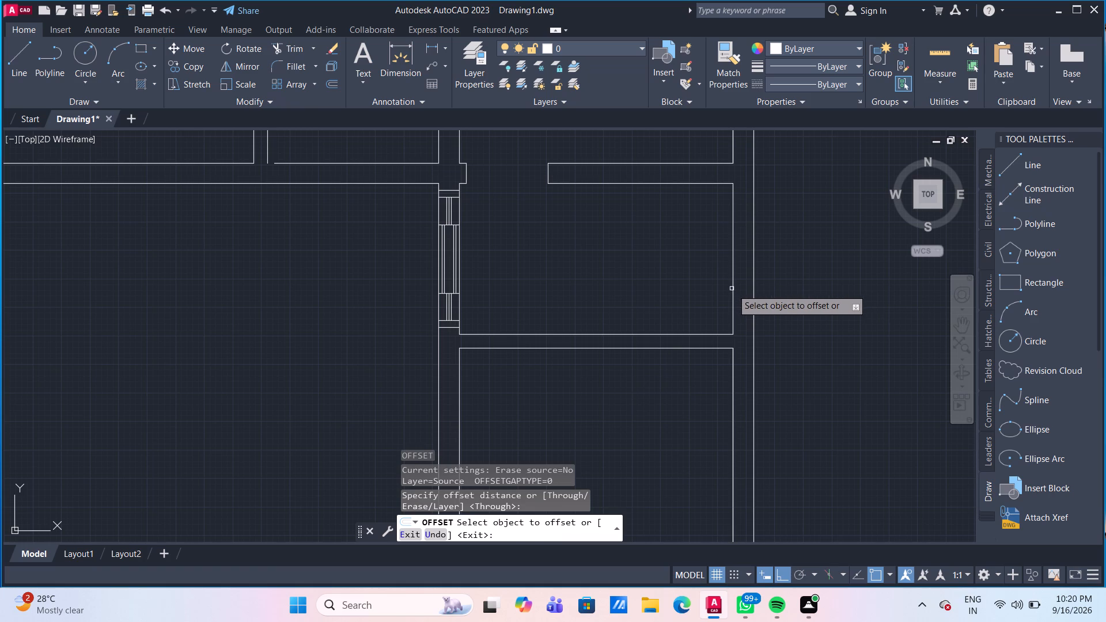
left_click(732, 289)
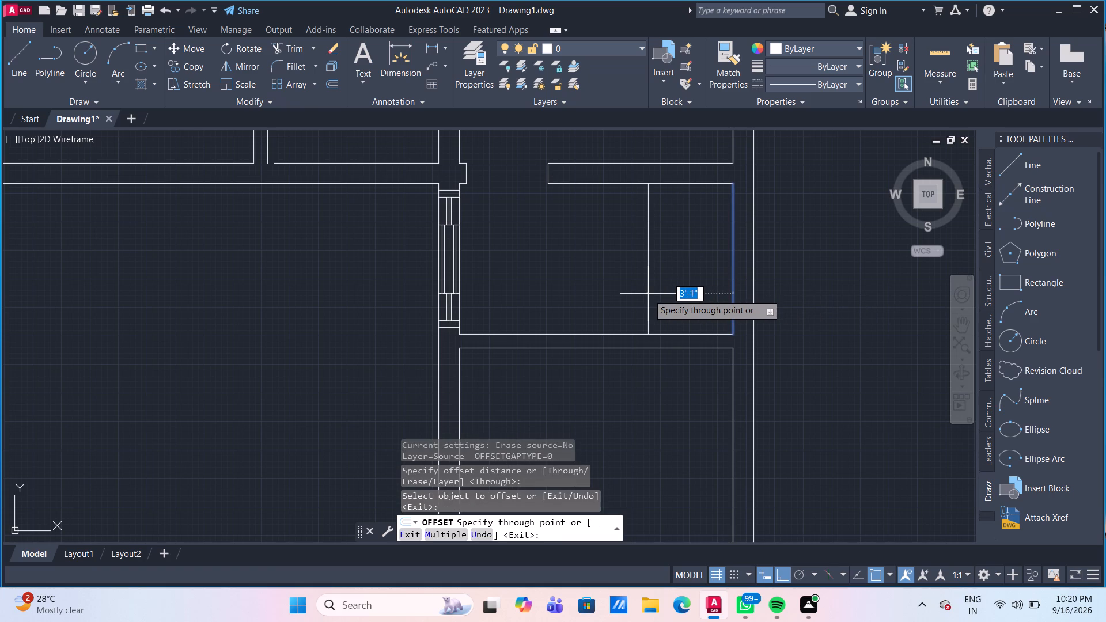
type("3'")
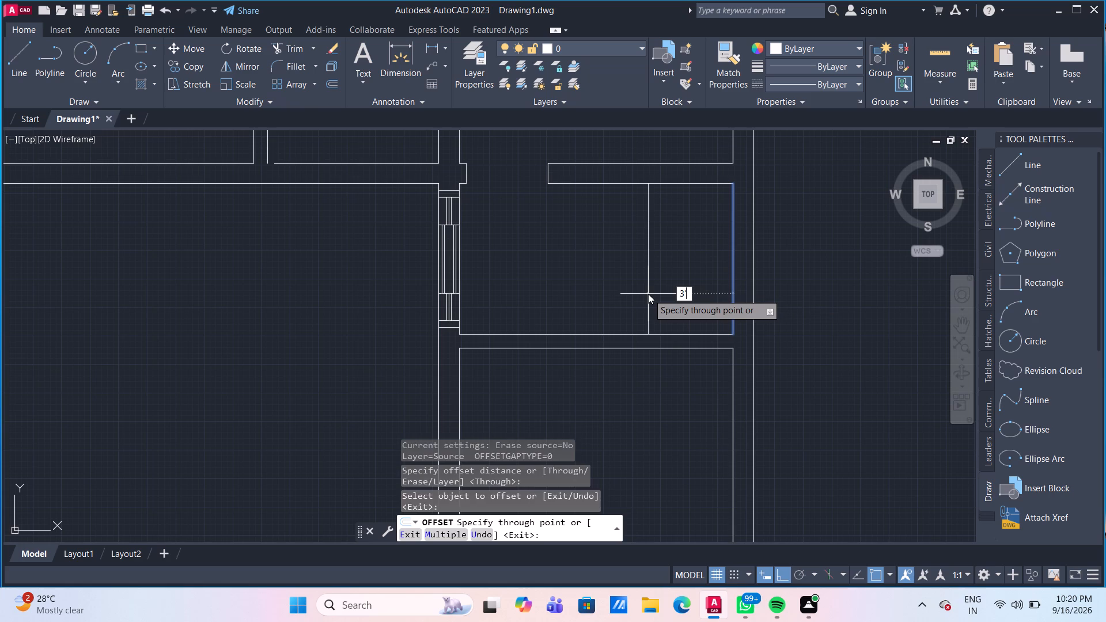
key("Return")
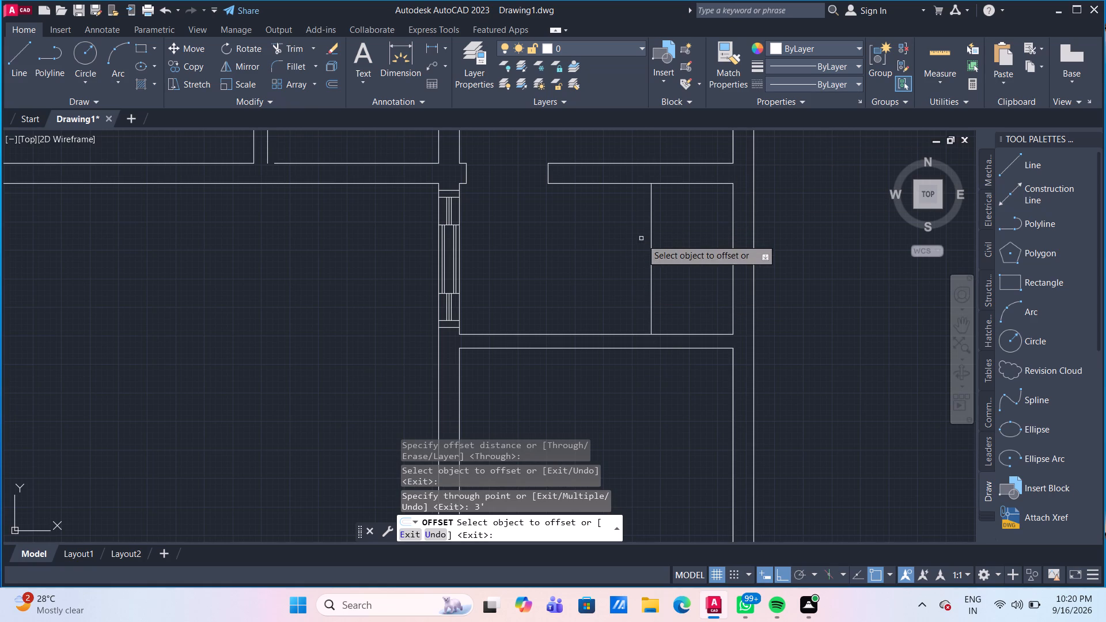
Offset the landing edge line westward four times in succession at 9" spacing to form stair tread lines.
left_click_drag(650, 259, 641, 260)
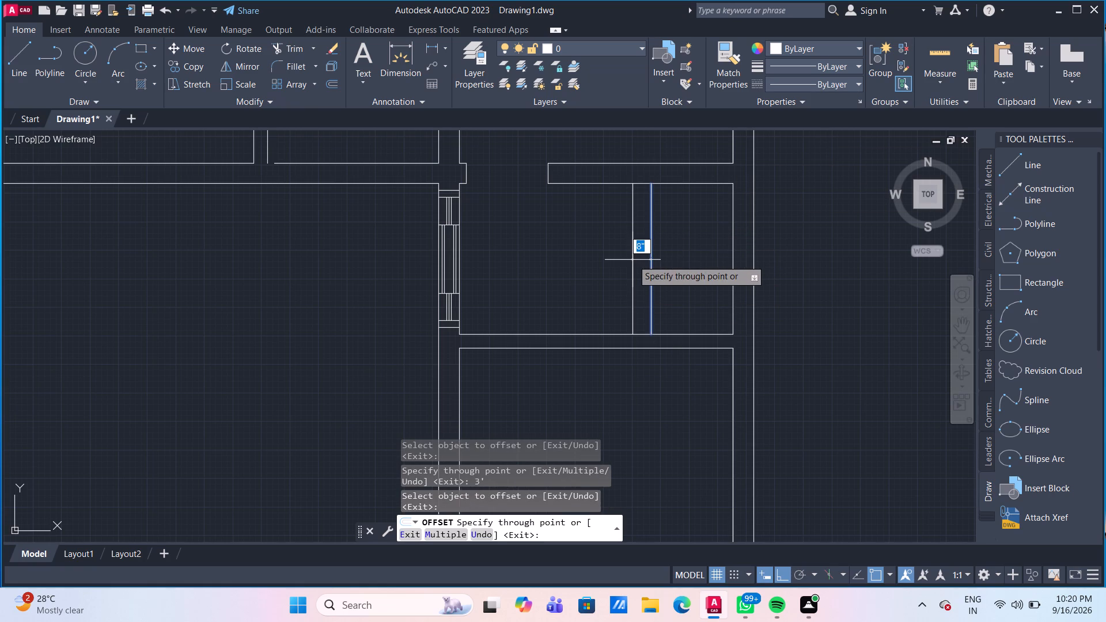
key("9")
key("shift+quotedbl")
key("Return")
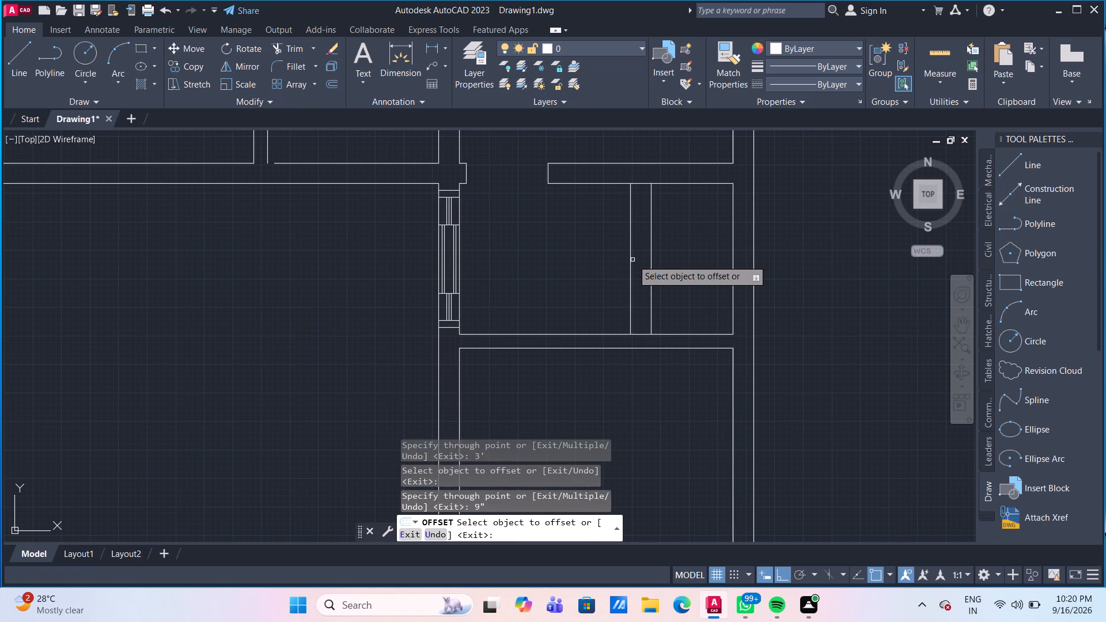
left_click(629, 258)
type("9\"")
key("Return")
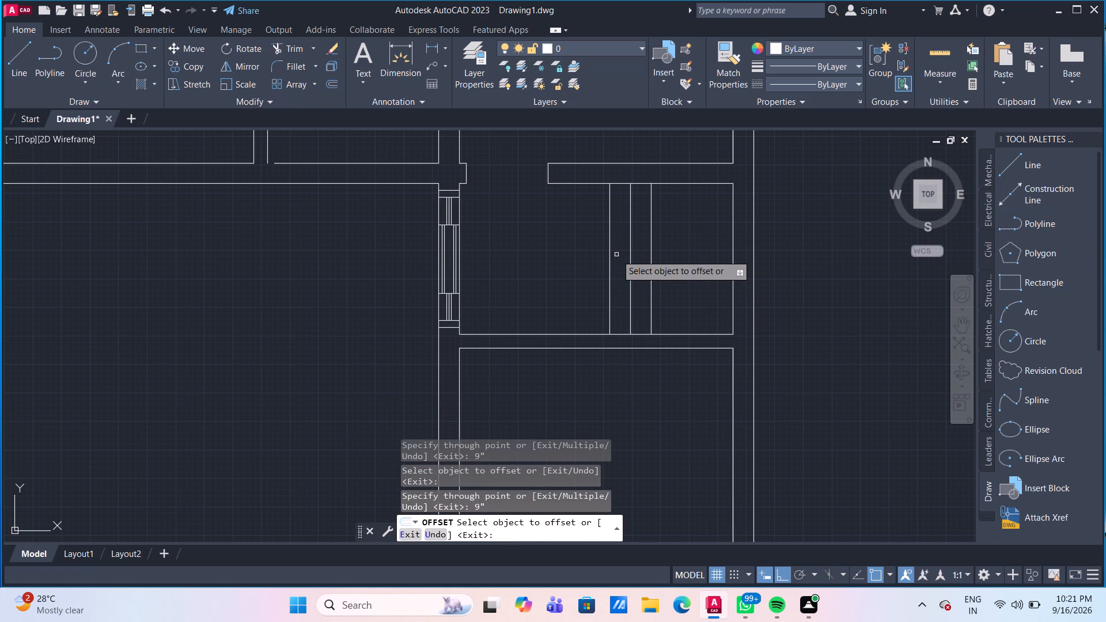
left_click(609, 261)
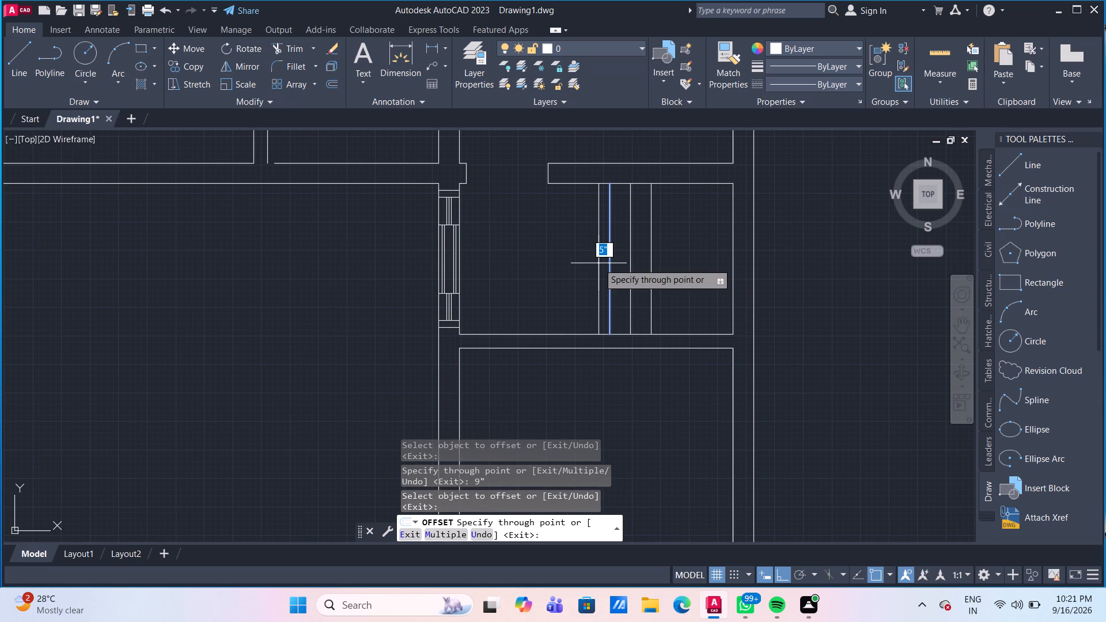
type("9\"")
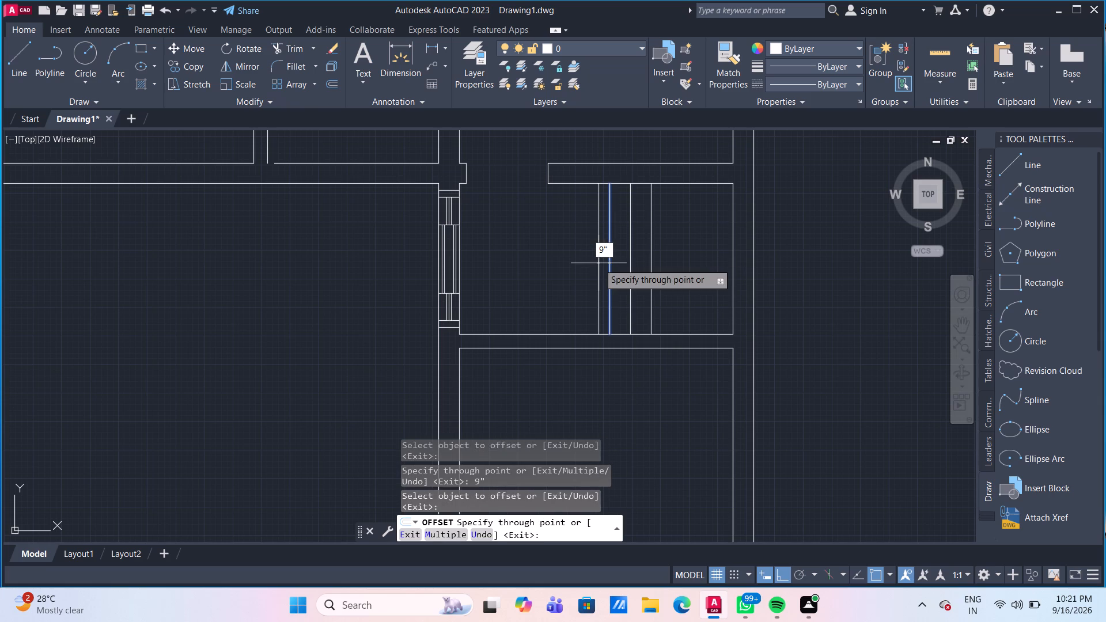
key("Return")
left_click(588, 266)
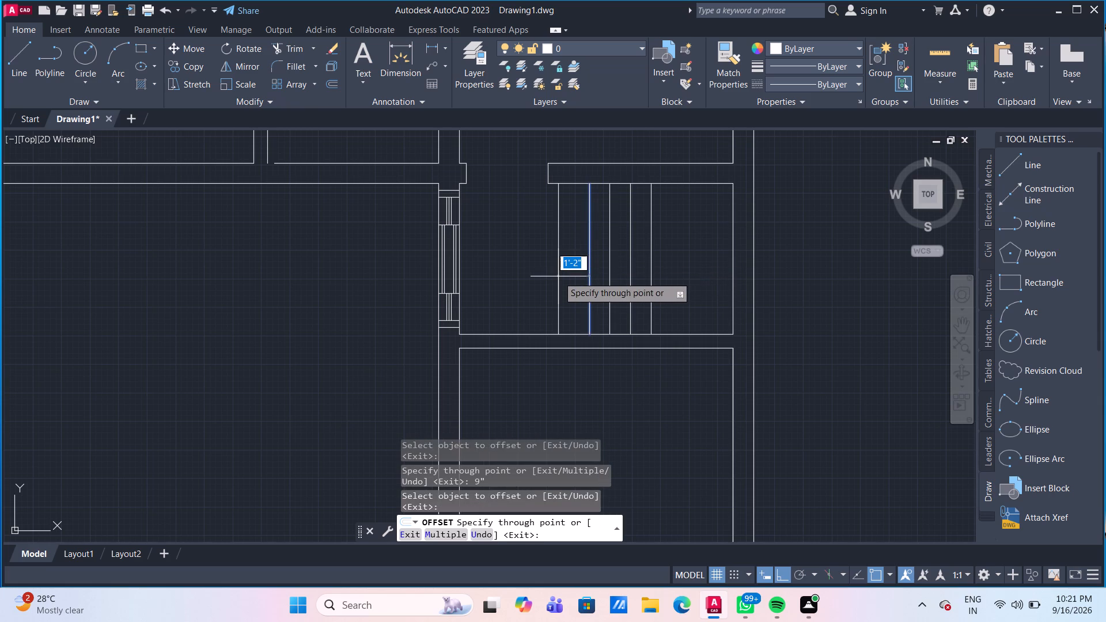
type("9\"")
key("Return")
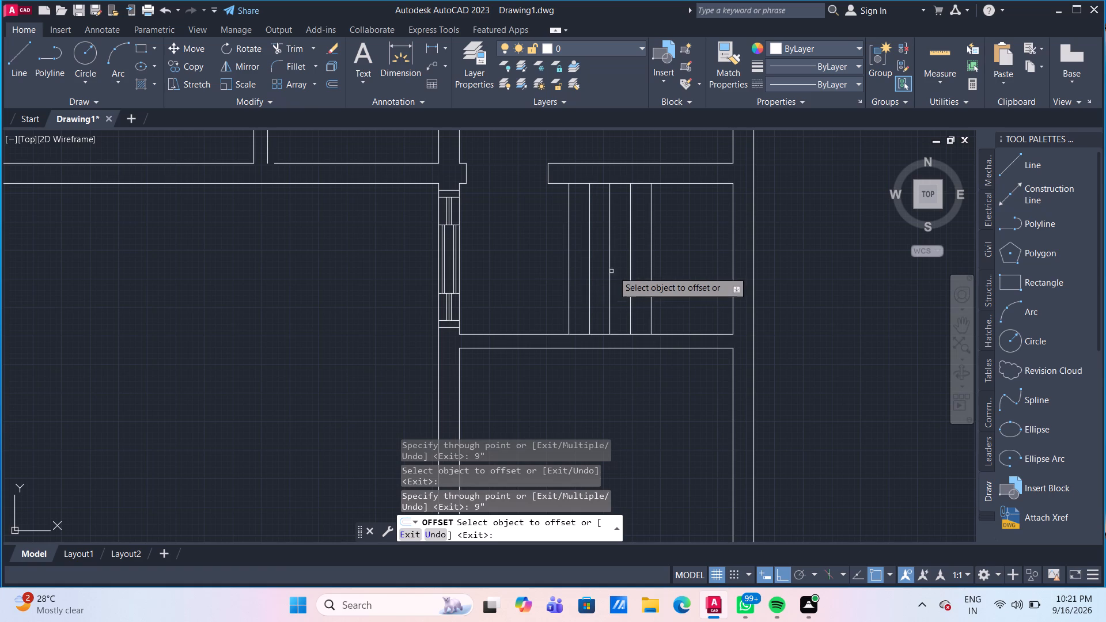
Add three more stair tread lines by successive 9" offsets westward from the last tread line.
left_click(569, 280)
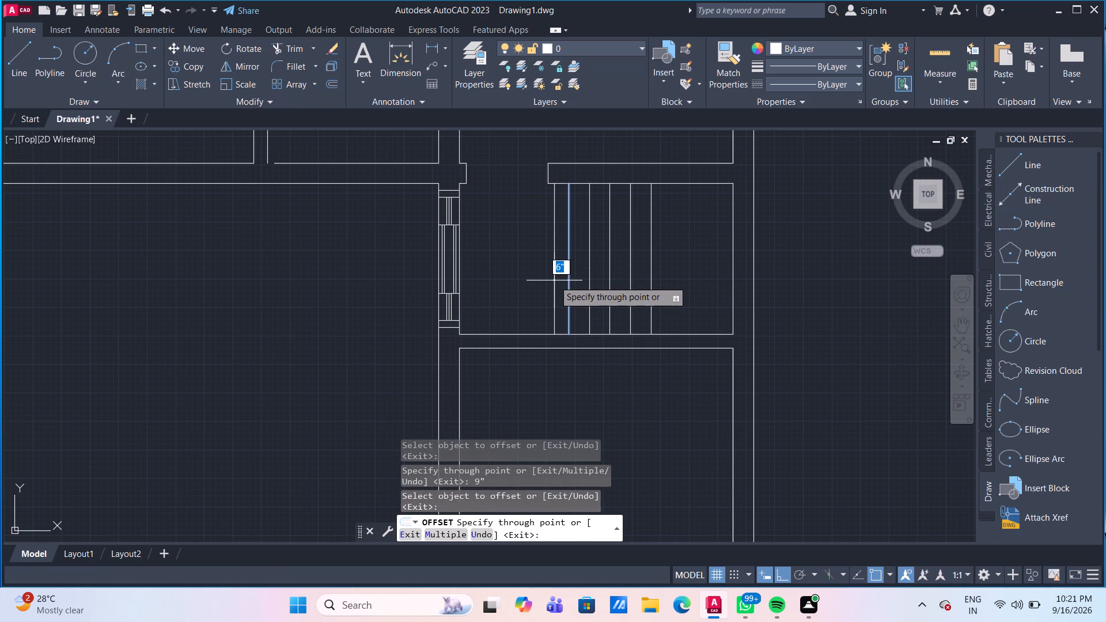
type("9\"")
key("Return")
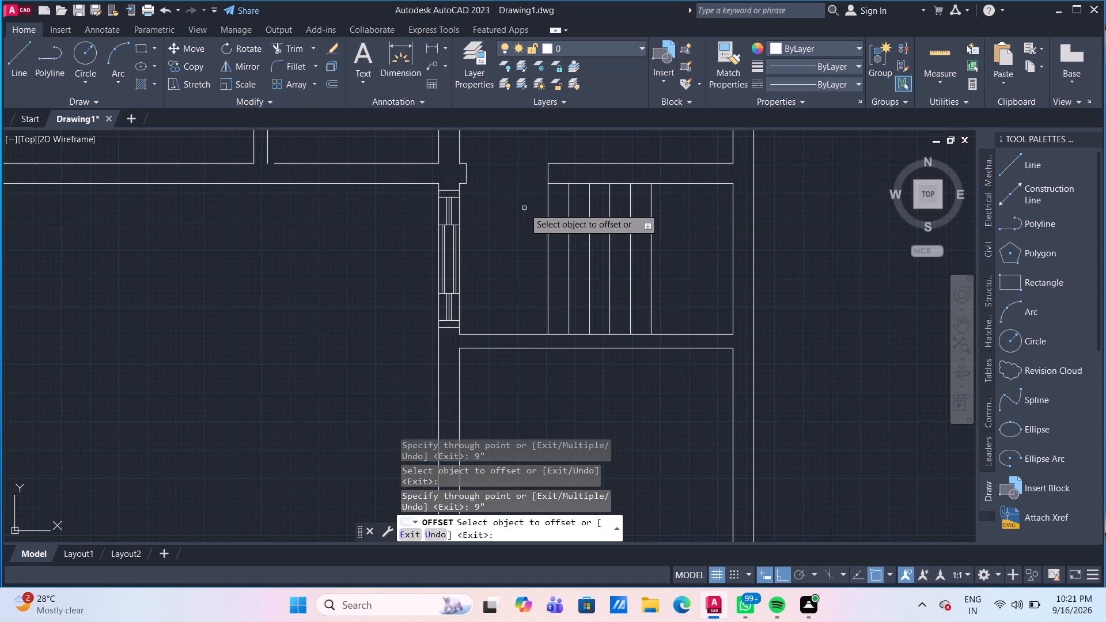
left_click_drag(548, 249, 539, 249)
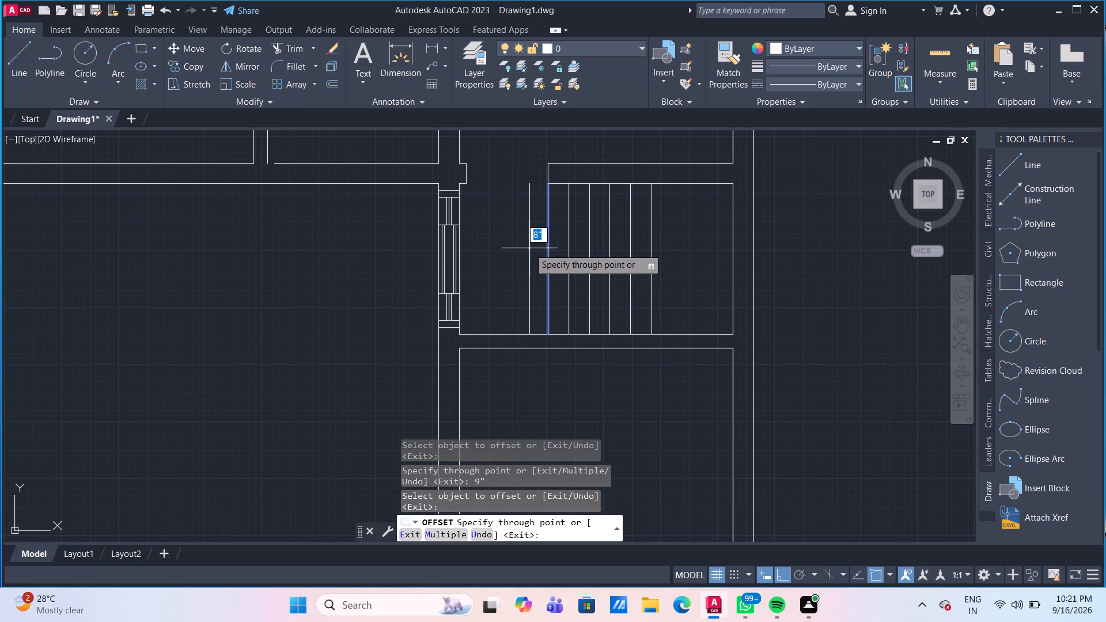
type("9\"")
key("Return")
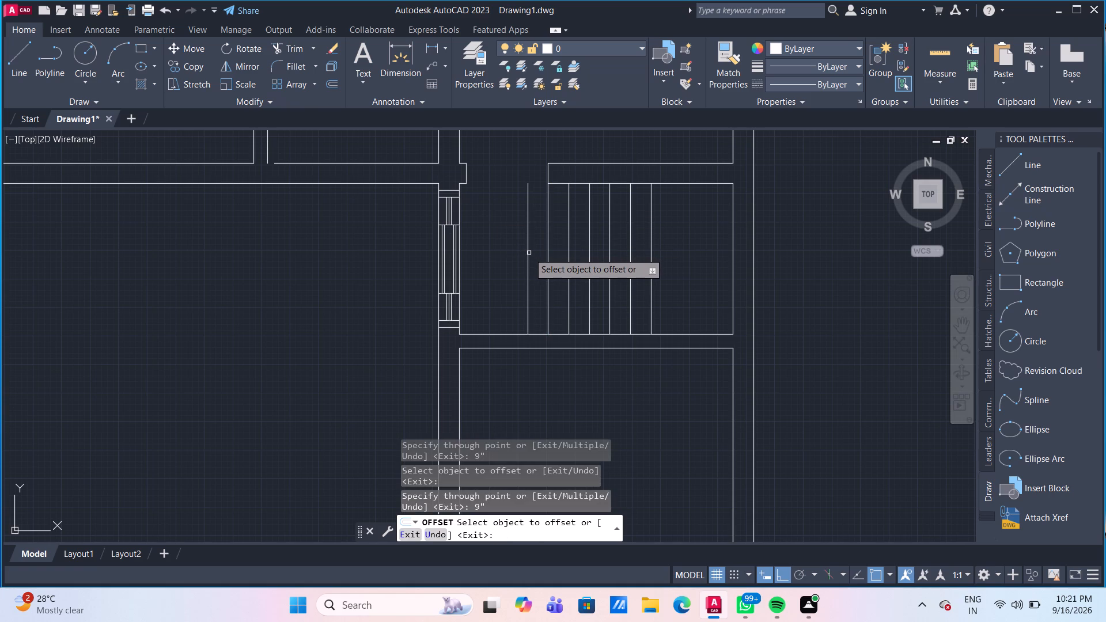
left_click(527, 253)
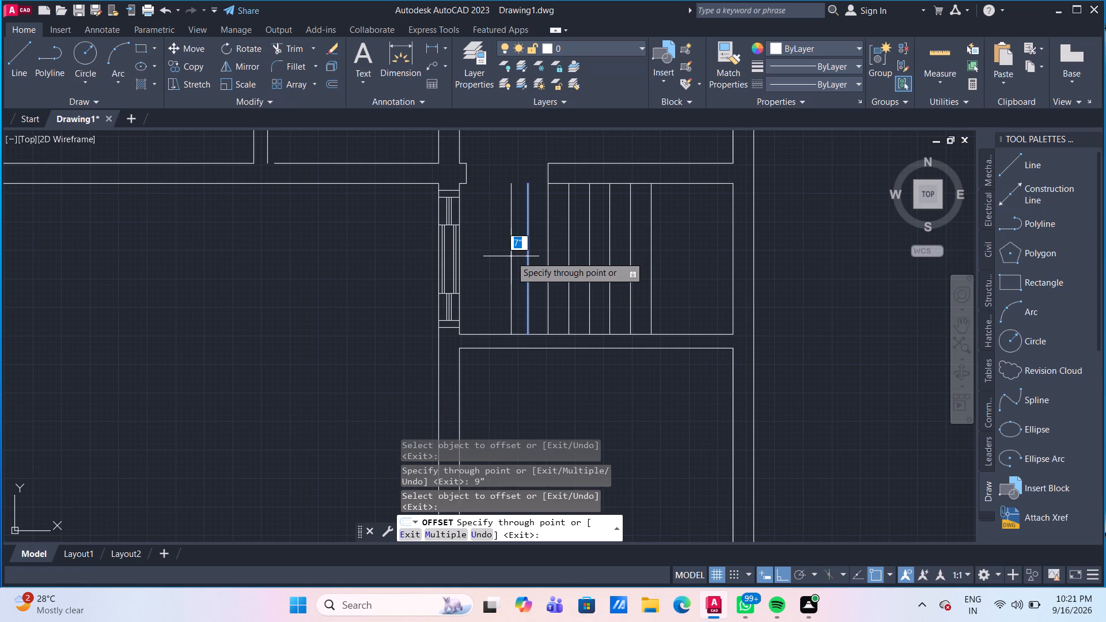
type("9\"")
key("Return")
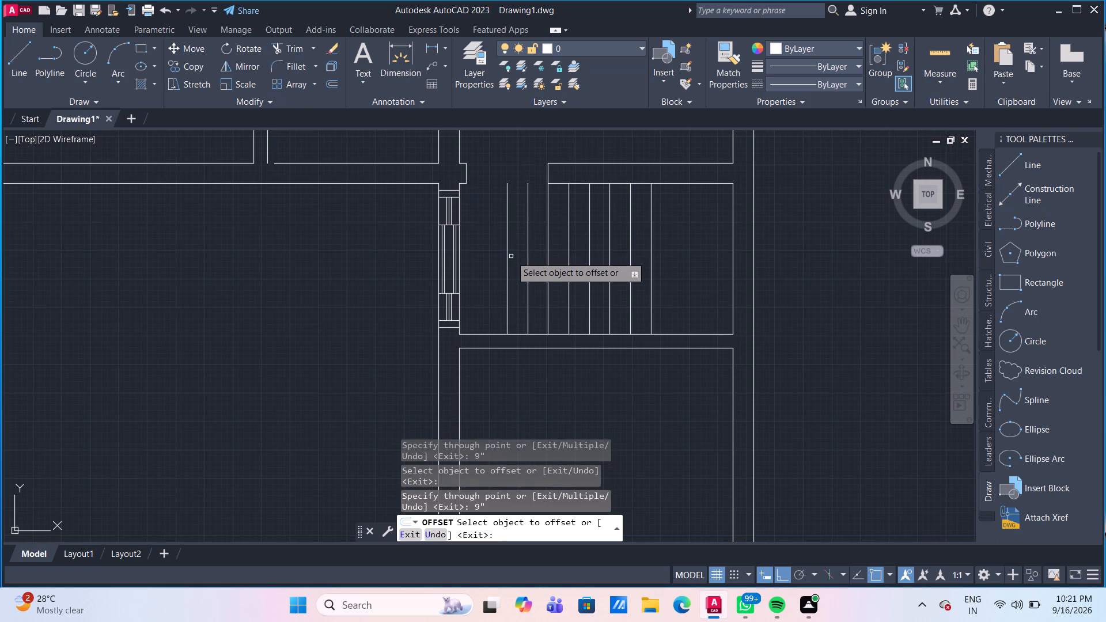
key("Escape")
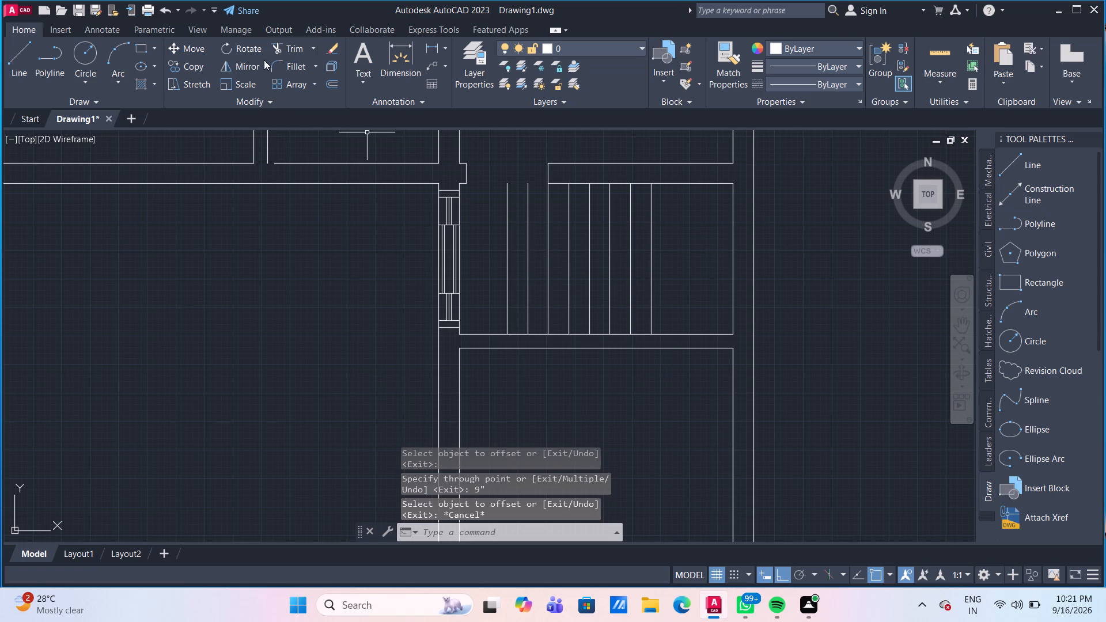
Measure the stair landing area between the landing edge line and the east wall.
left_click(941, 58)
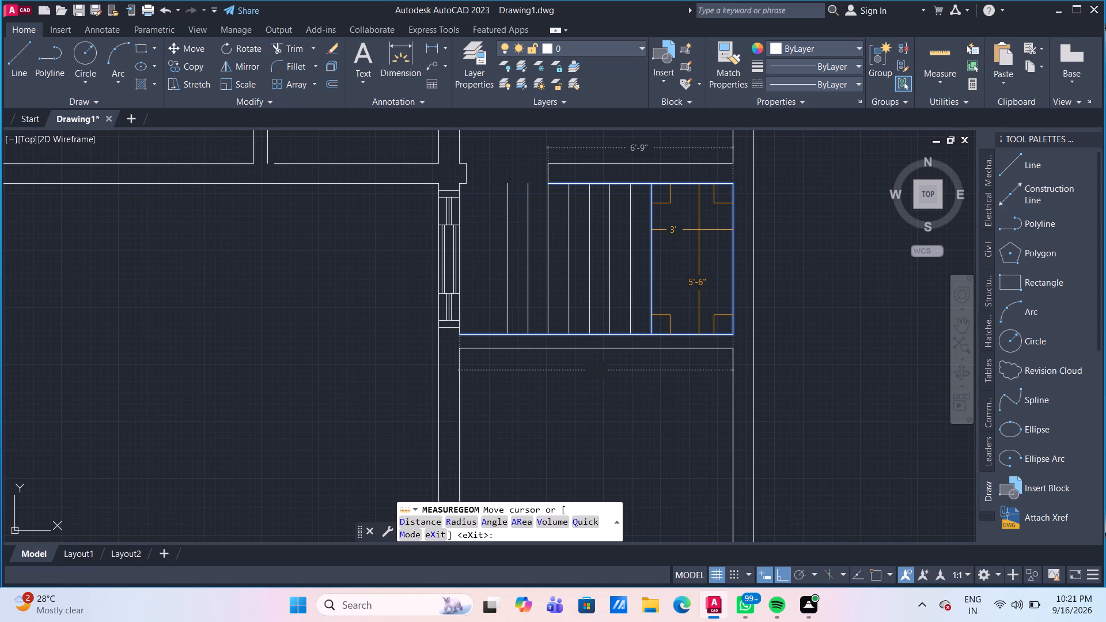
key("Escape")
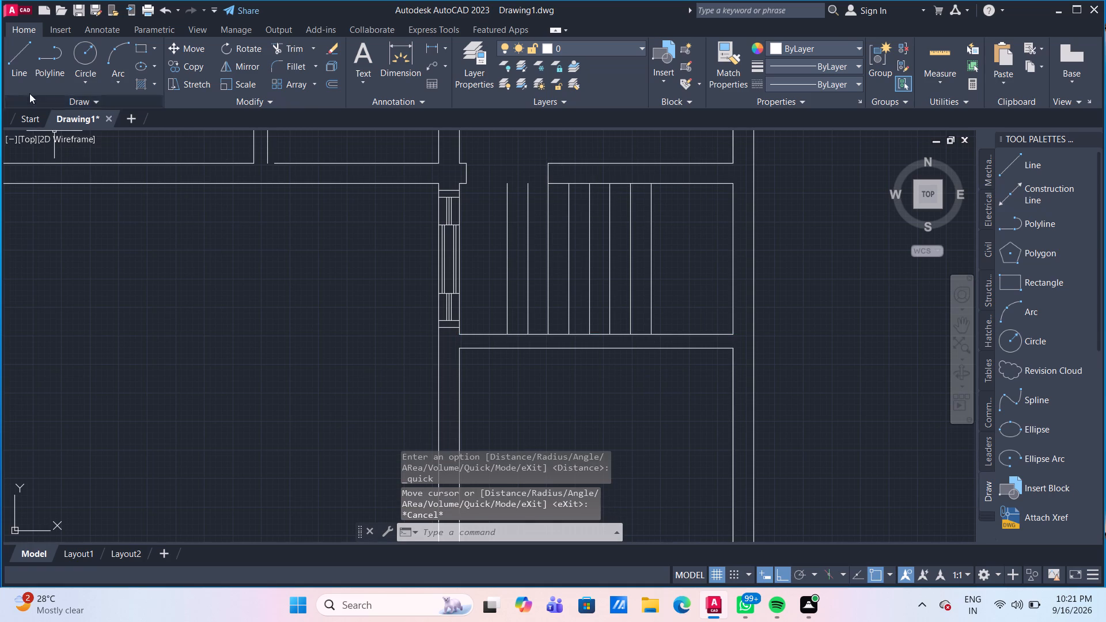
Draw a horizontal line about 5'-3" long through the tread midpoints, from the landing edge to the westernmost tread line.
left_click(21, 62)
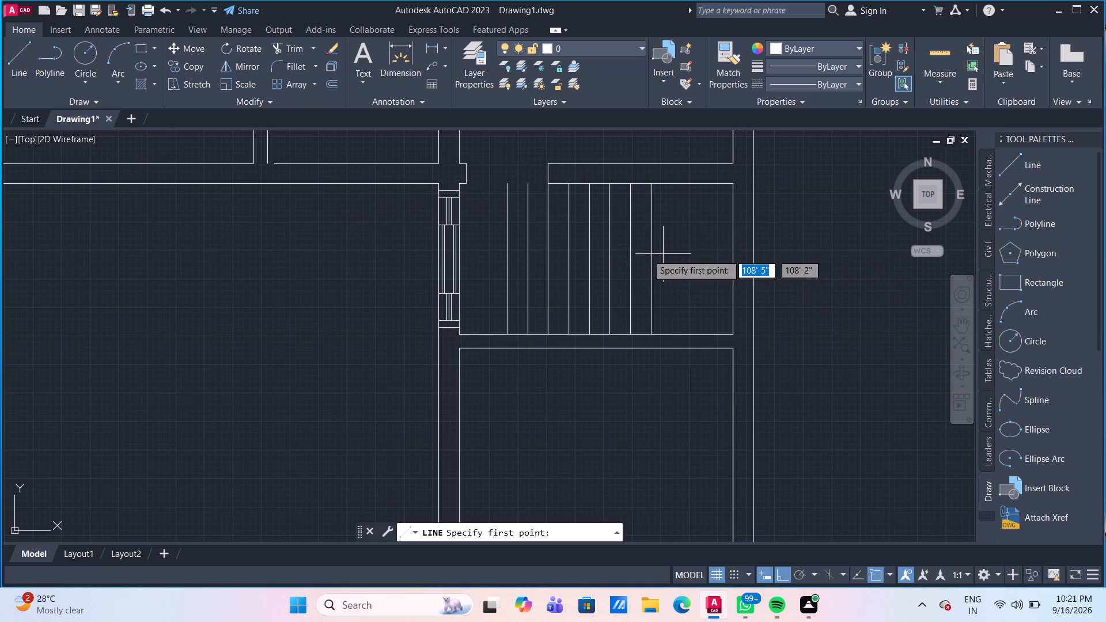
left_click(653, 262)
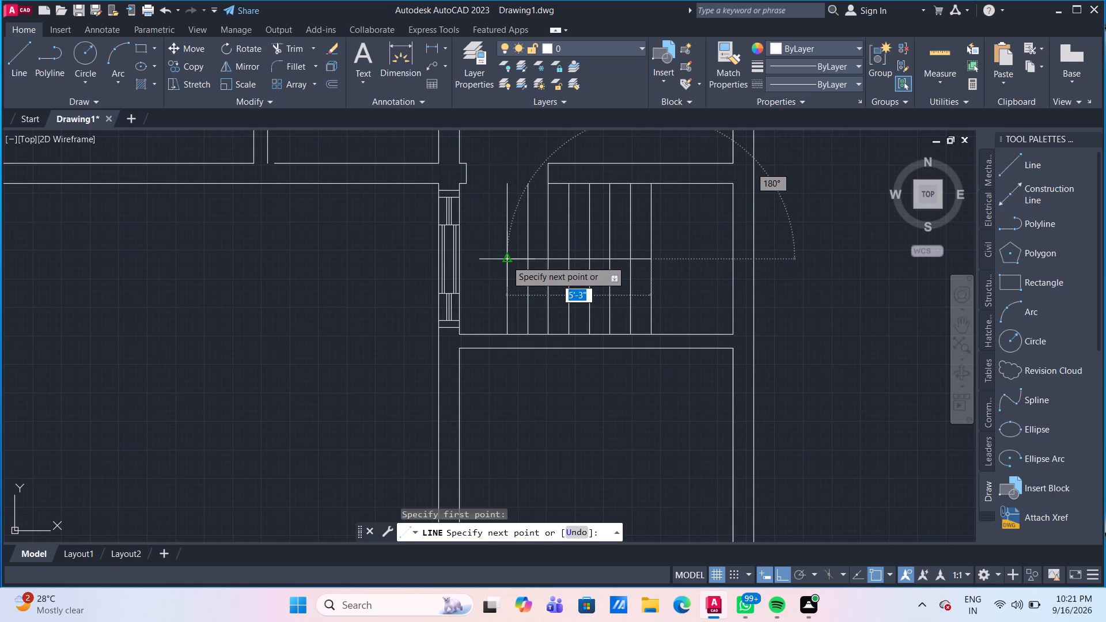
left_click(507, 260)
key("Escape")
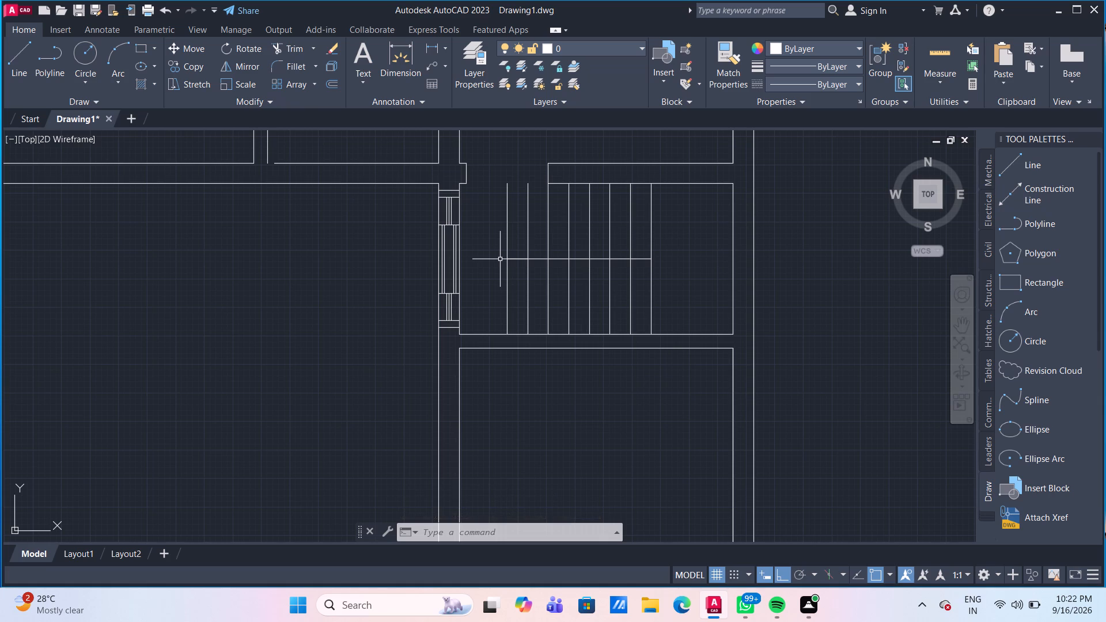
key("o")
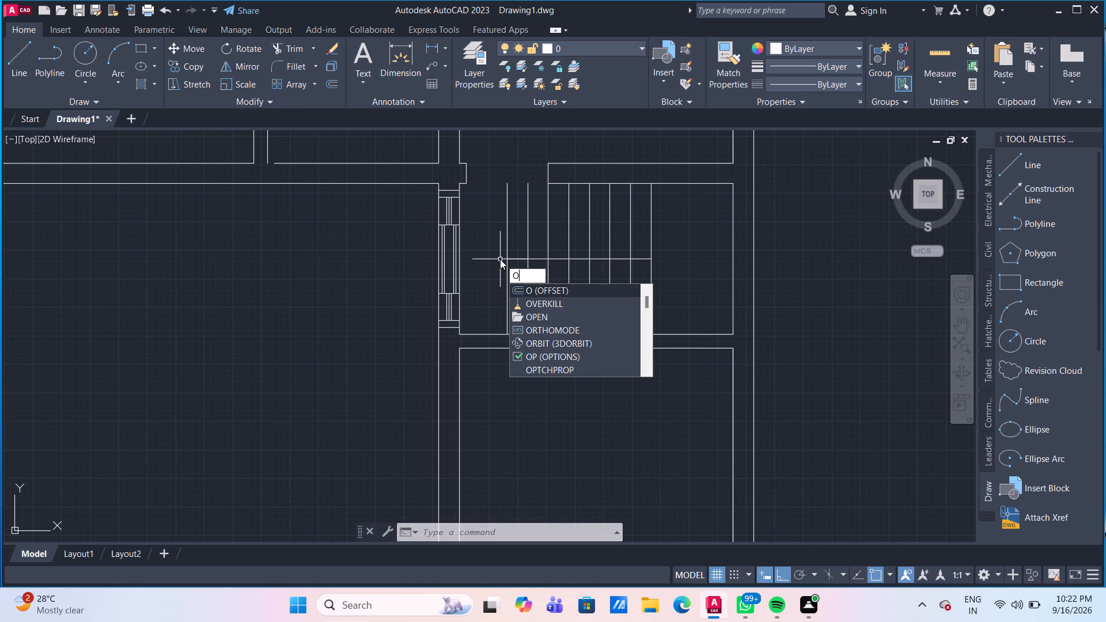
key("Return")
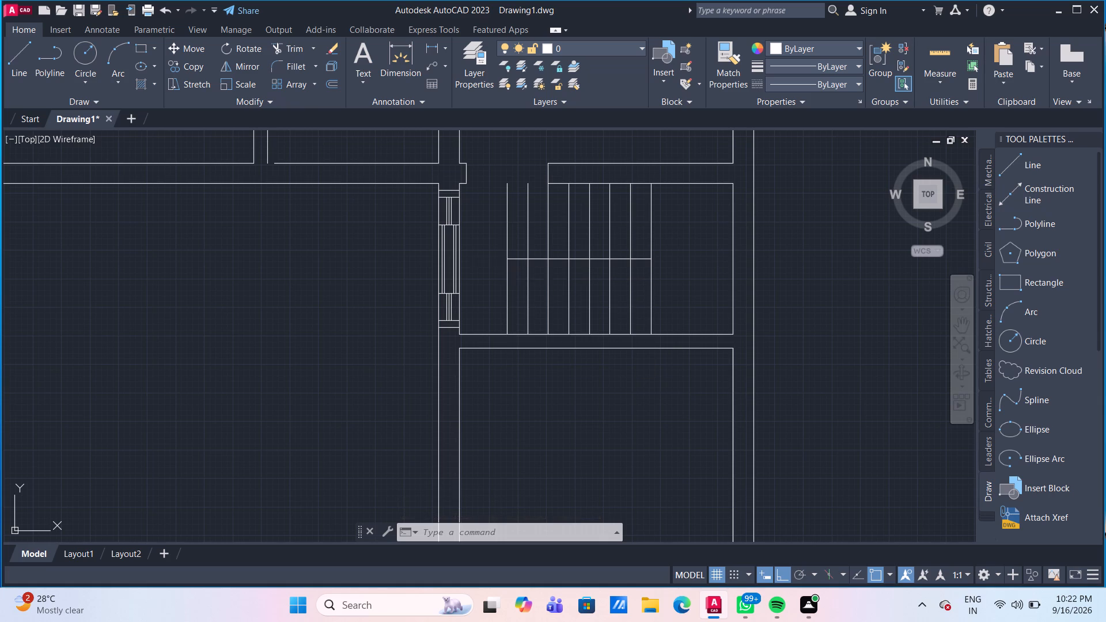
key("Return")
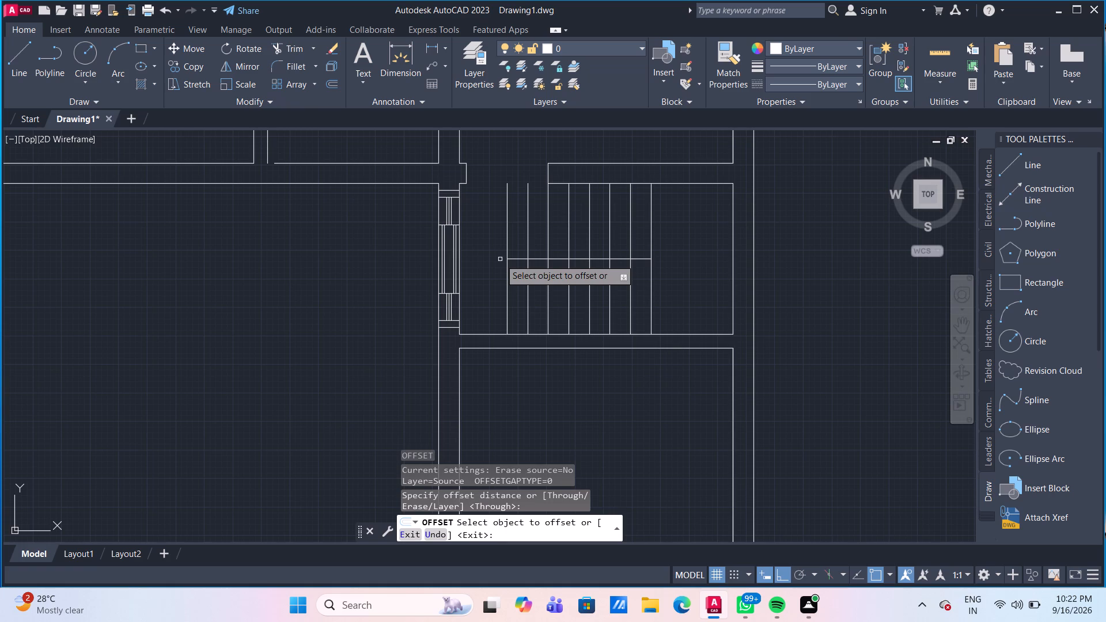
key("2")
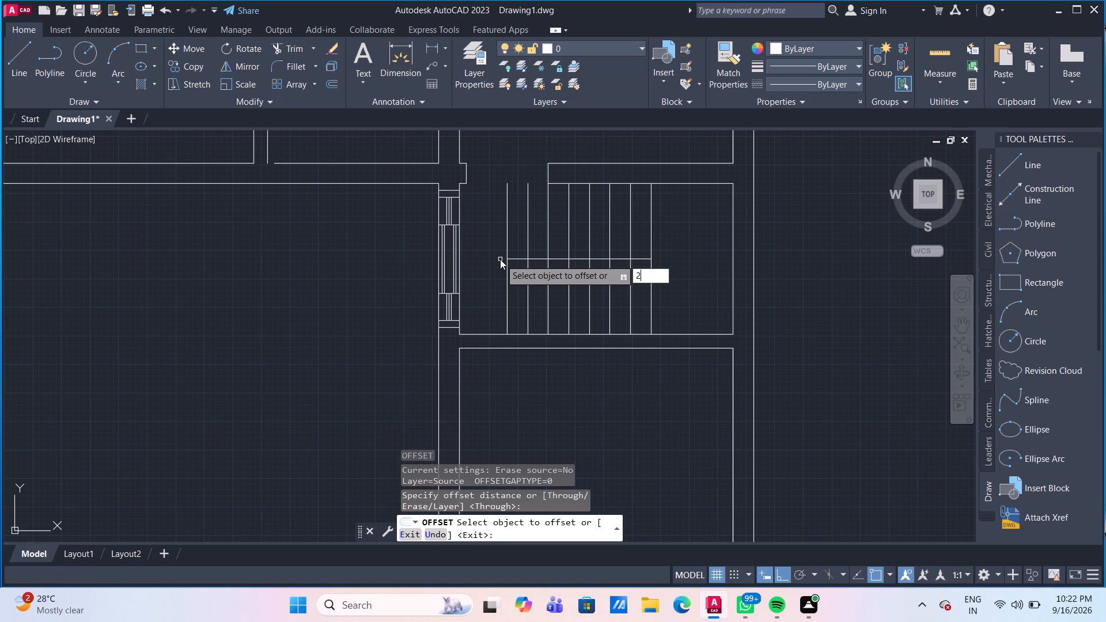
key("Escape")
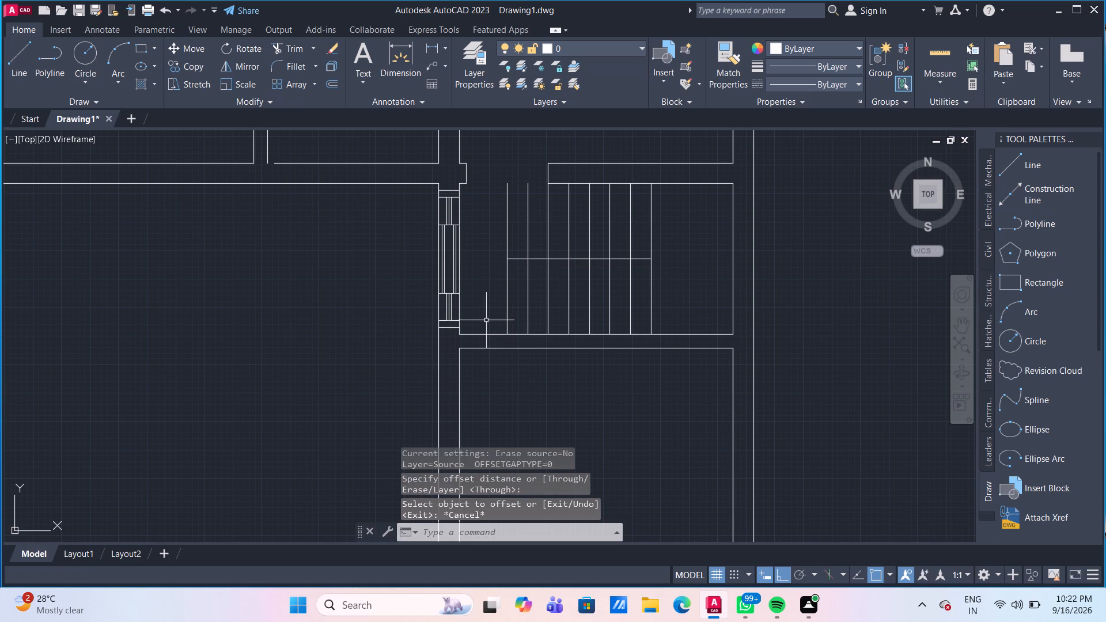
Offset the stair room's south wall line 2'6" northward, and offset that copy another 6" to form the gap between the flights.
key("o")
key("Return")
key("Return")
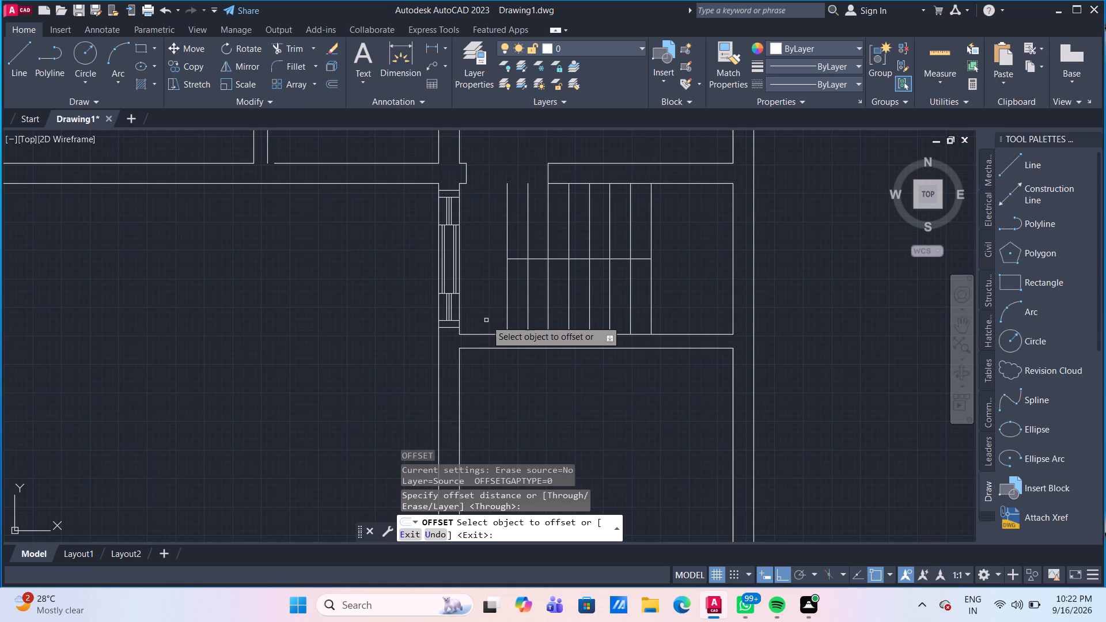
left_click(486, 336)
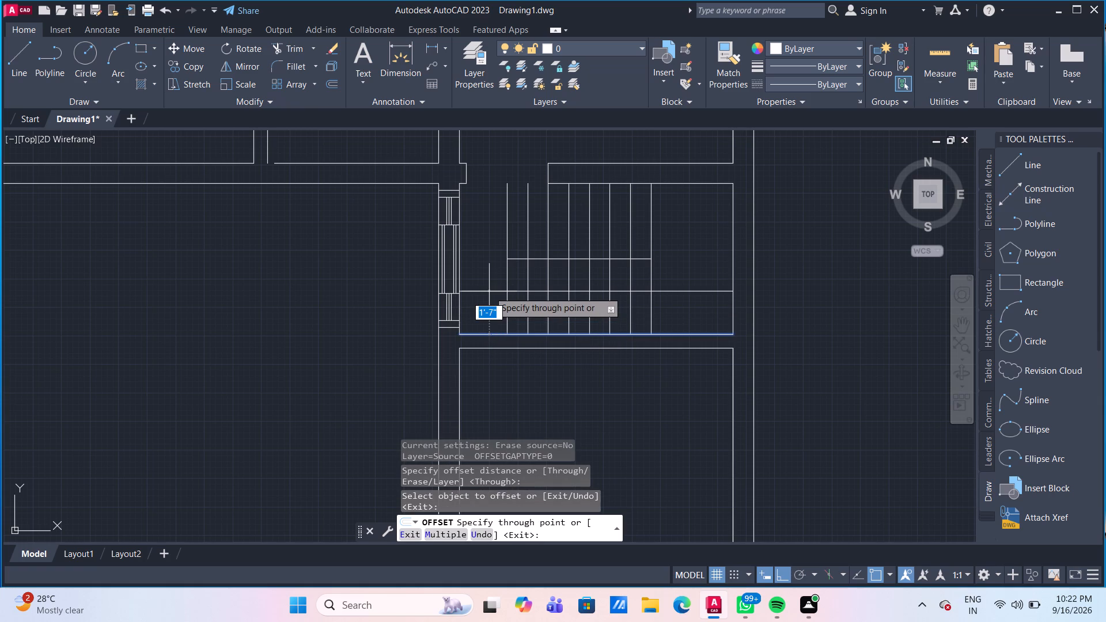
key("2")
type("'6")
key("shift+quotedbl")
key("Return")
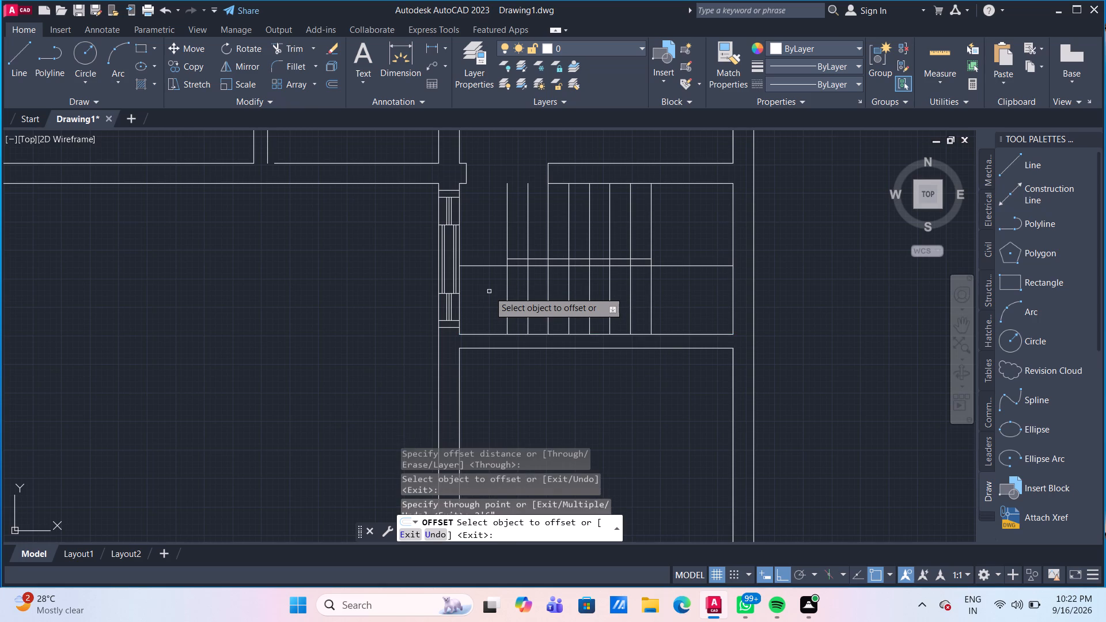
left_click(658, 266)
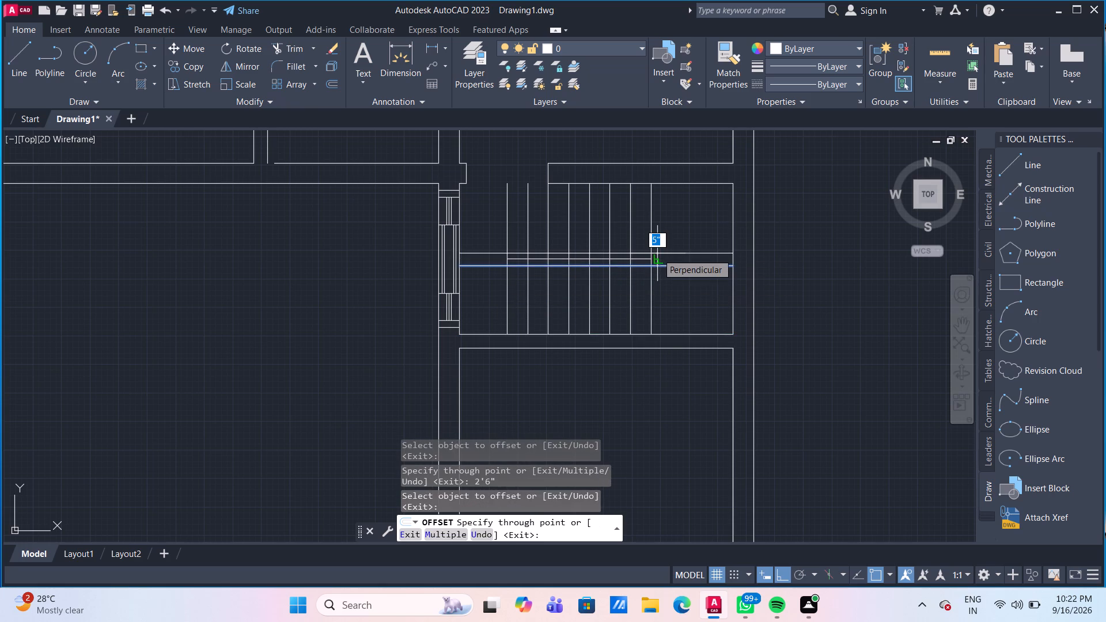
type("6\"")
key("Return")
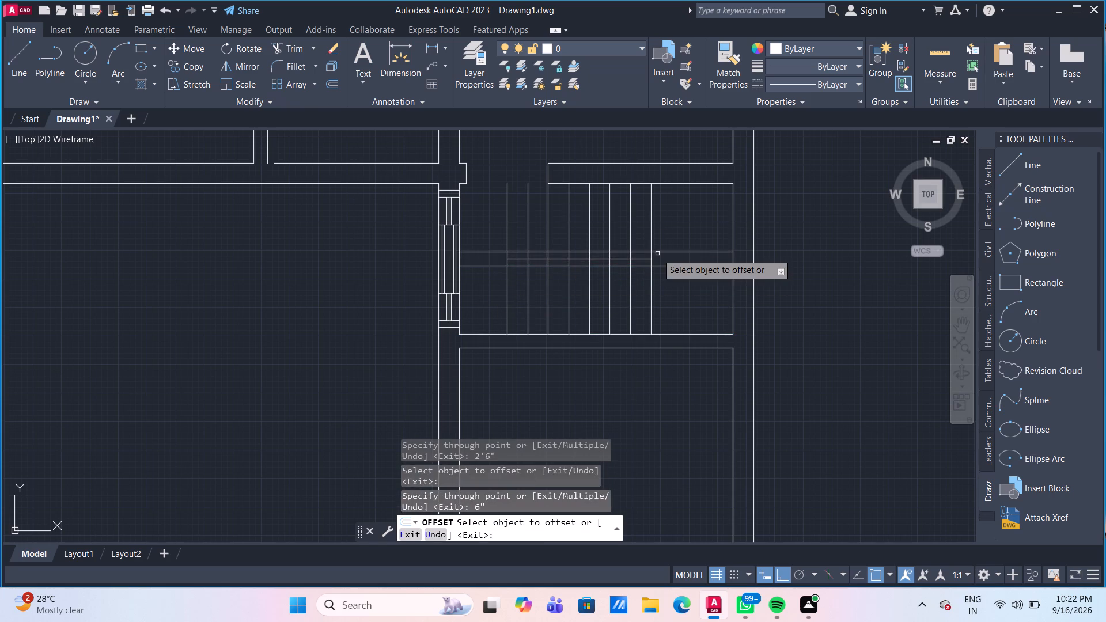
key("Escape")
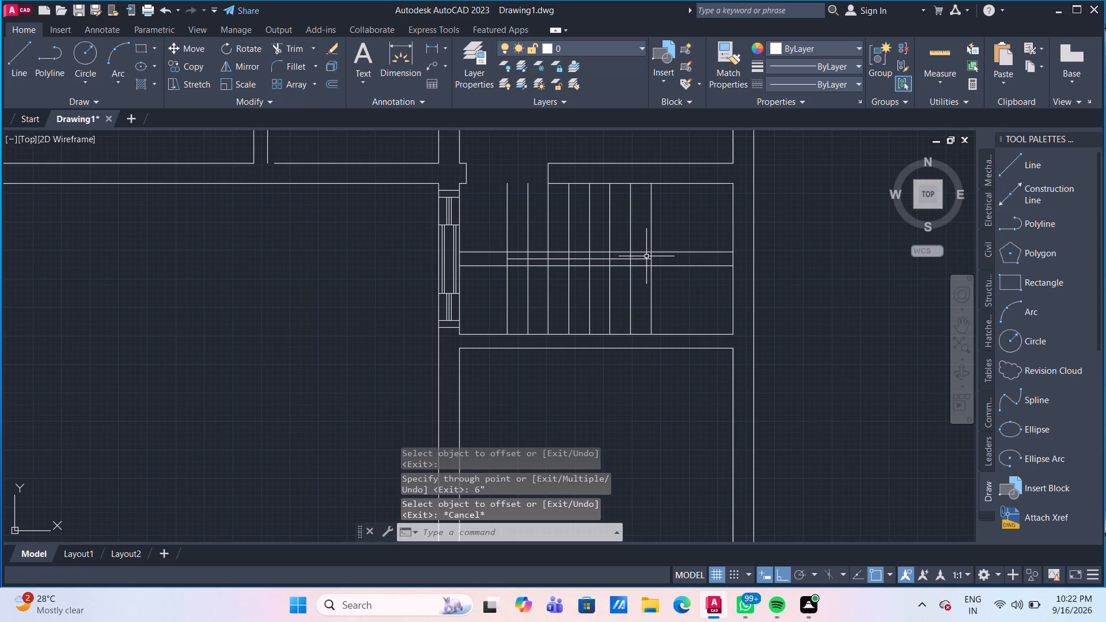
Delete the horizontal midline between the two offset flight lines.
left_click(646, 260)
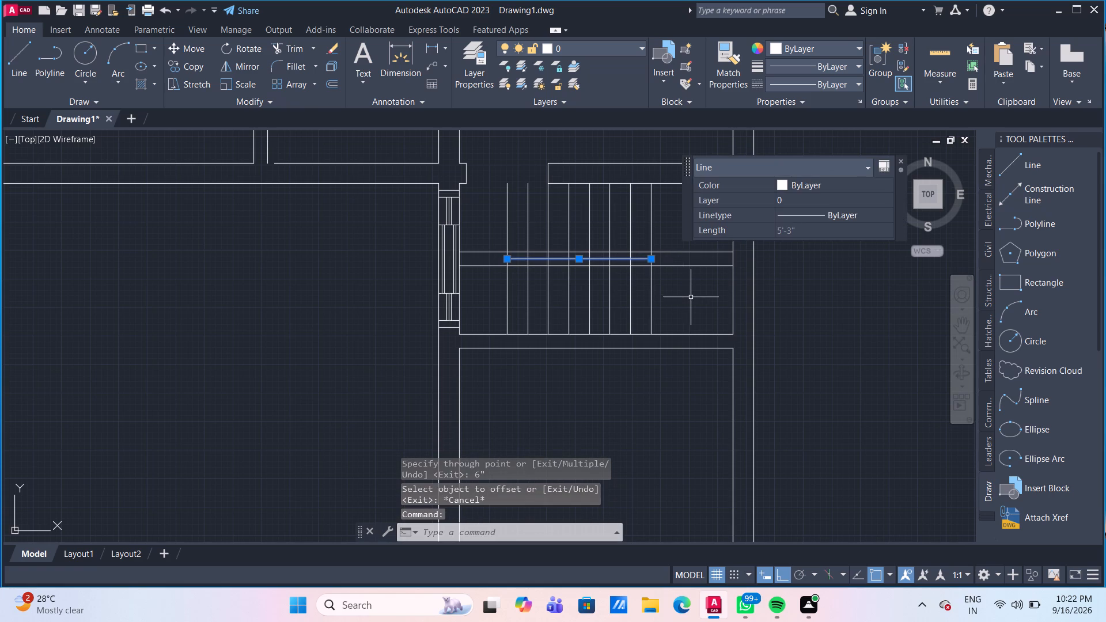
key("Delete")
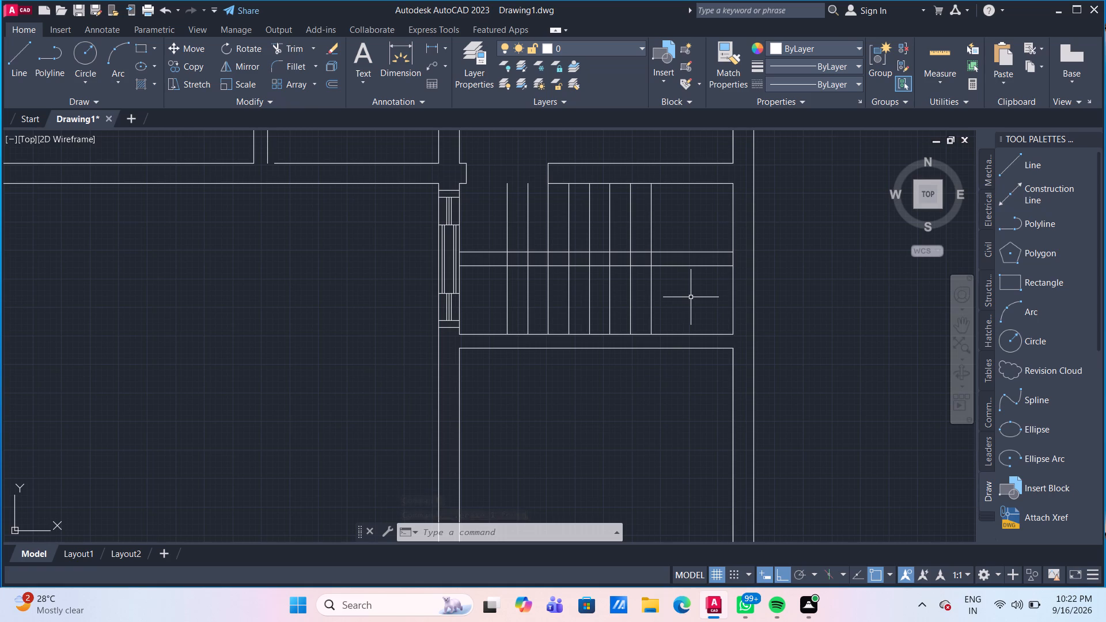
Offset the stair landing edge line 9" eastward to add one more tread line.
key("o")
key("Return")
key("Return")
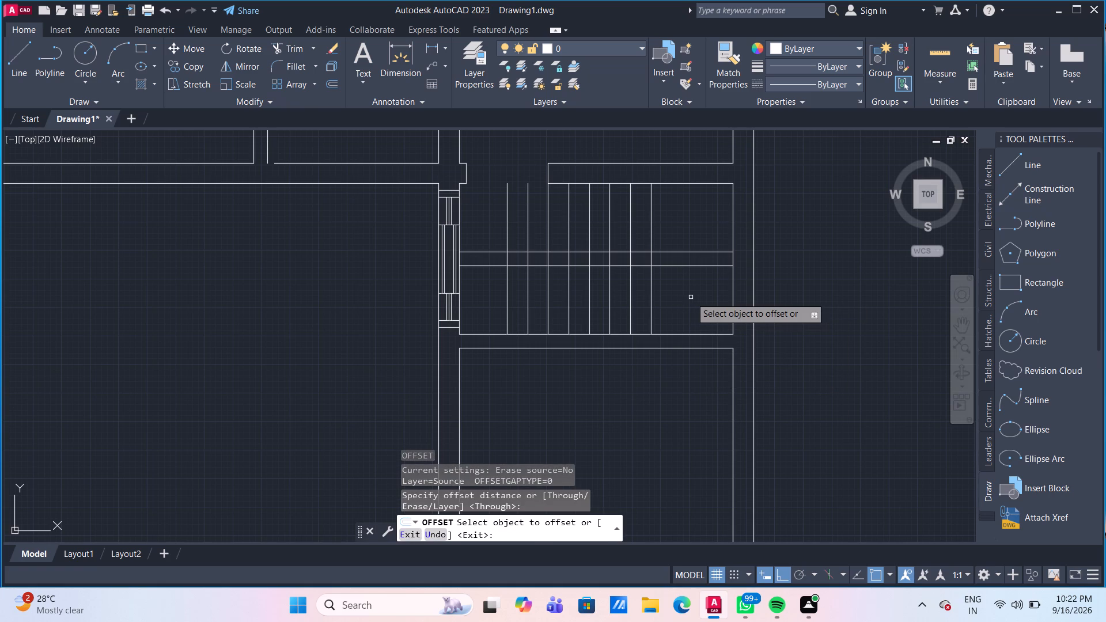
left_click(650, 229)
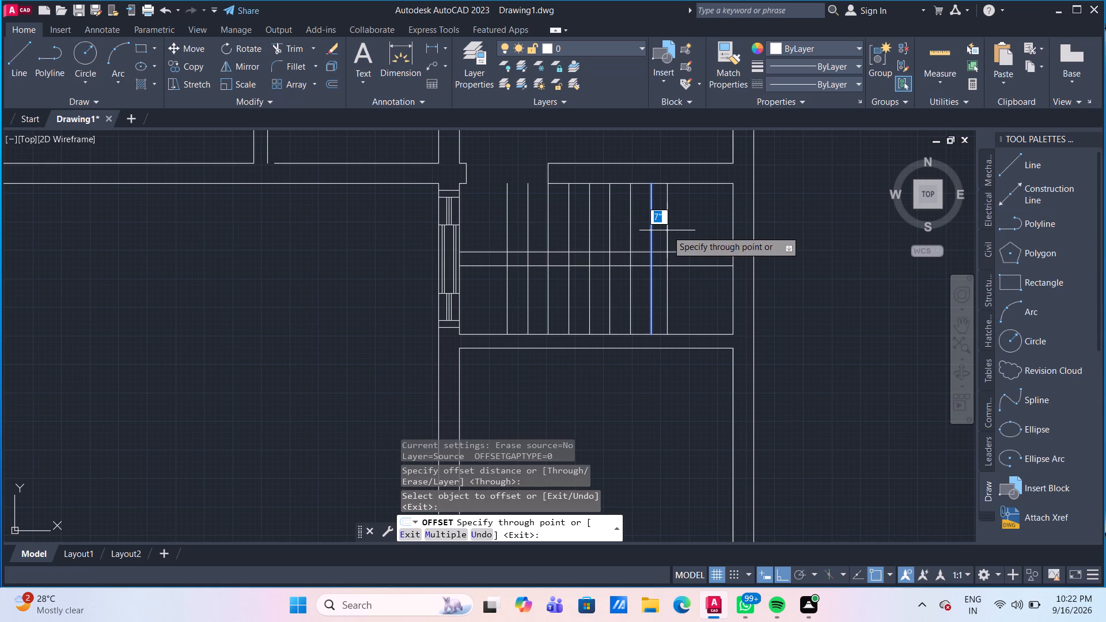
type("9\"")
key("Return")
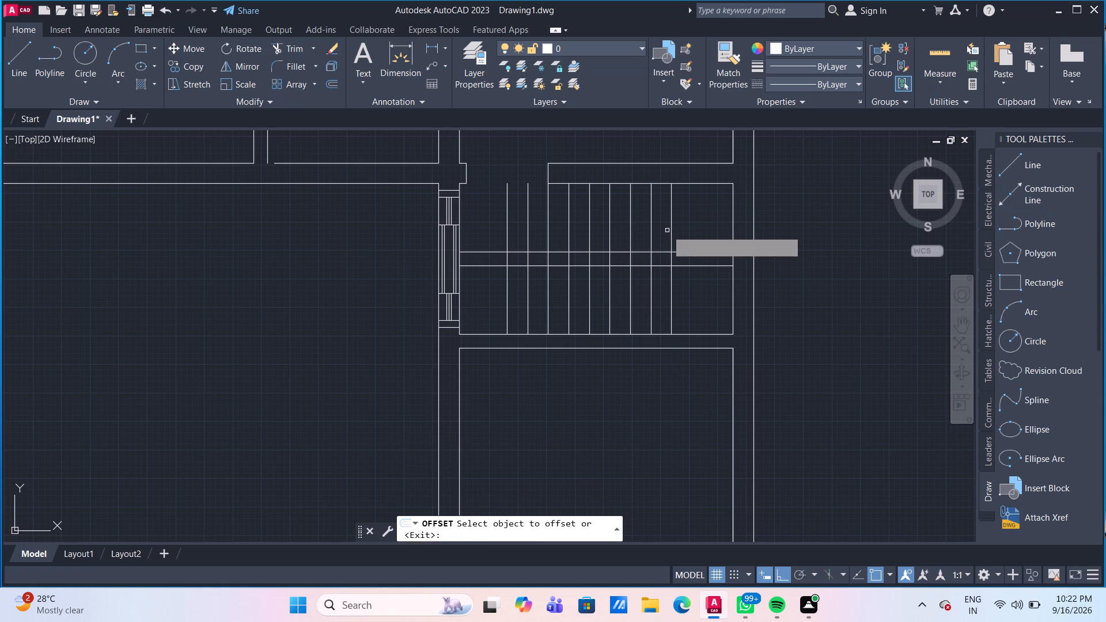
key("Escape")
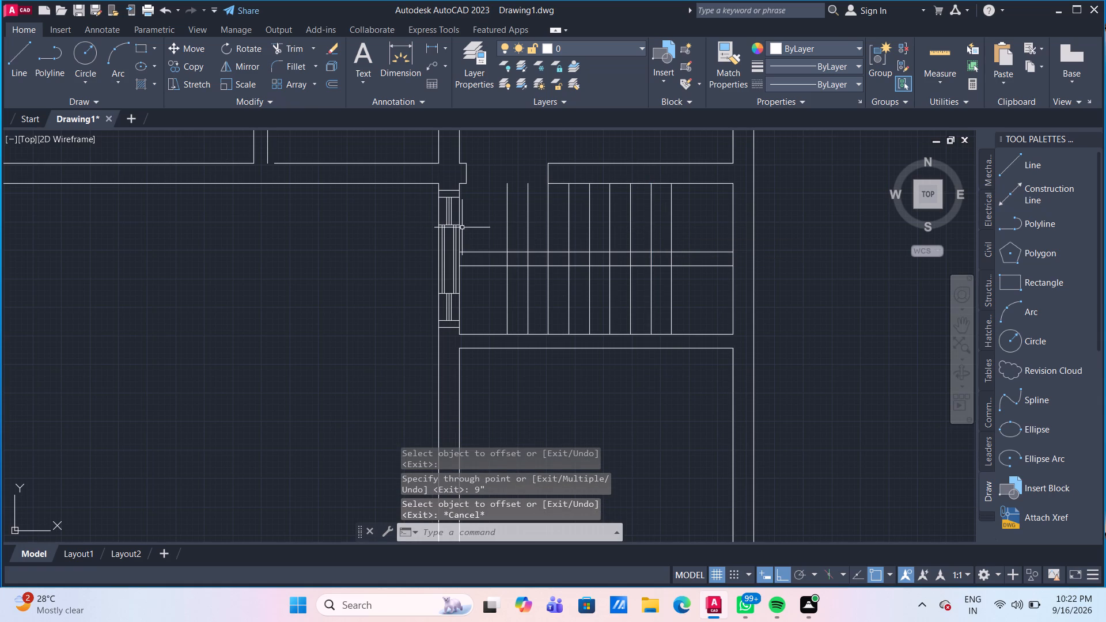
Extend the stair room's north wall line westward to the westernmost tread line.
type("EX")
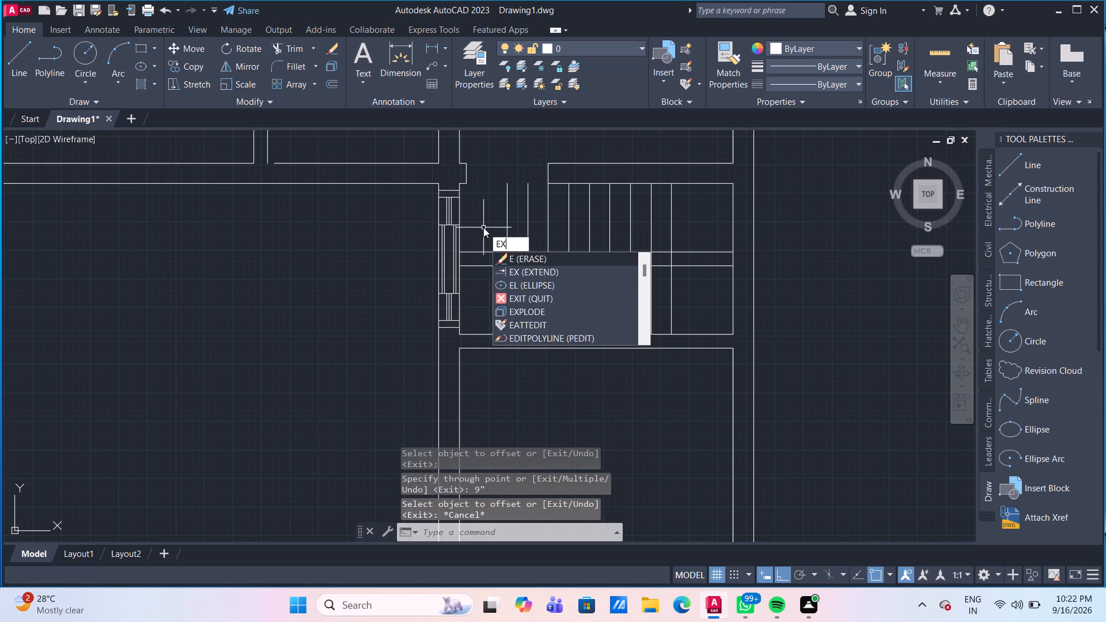
key("Return")
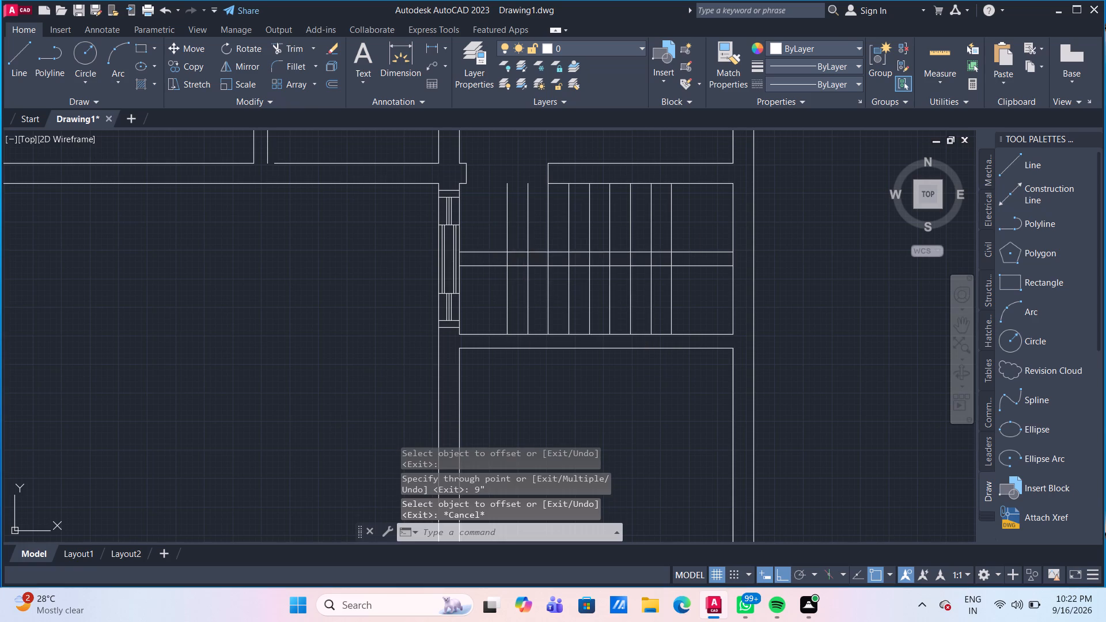
left_click(554, 184)
left_click(537, 183)
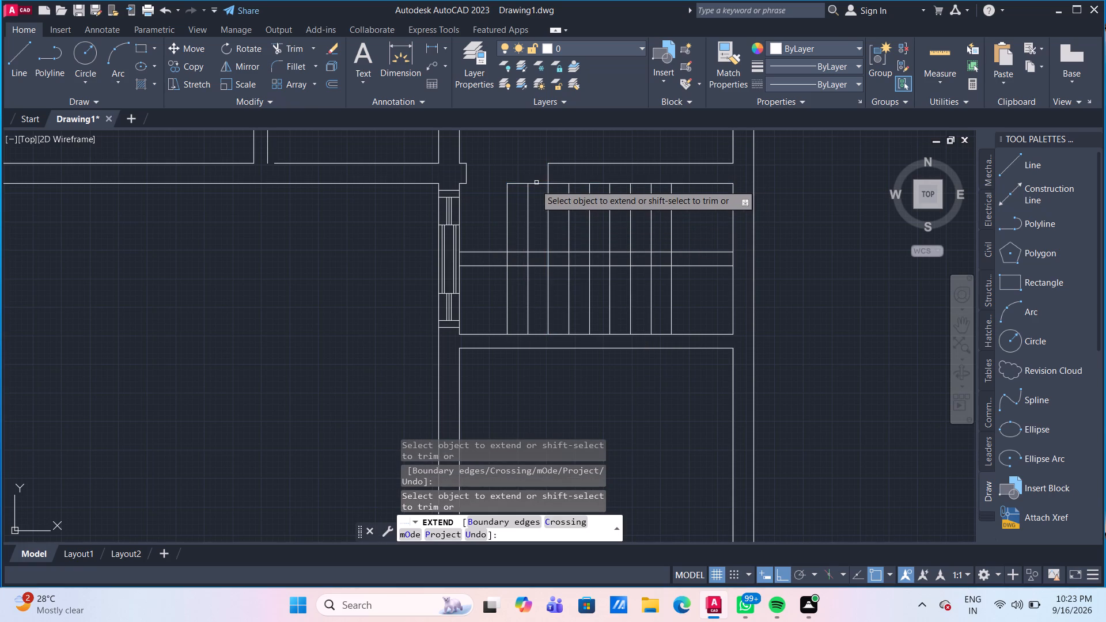
key("Escape")
Trim the two flight lines west of the treads and the tread line segments crossing the gap between the flights.
type("TR")
key("Return")
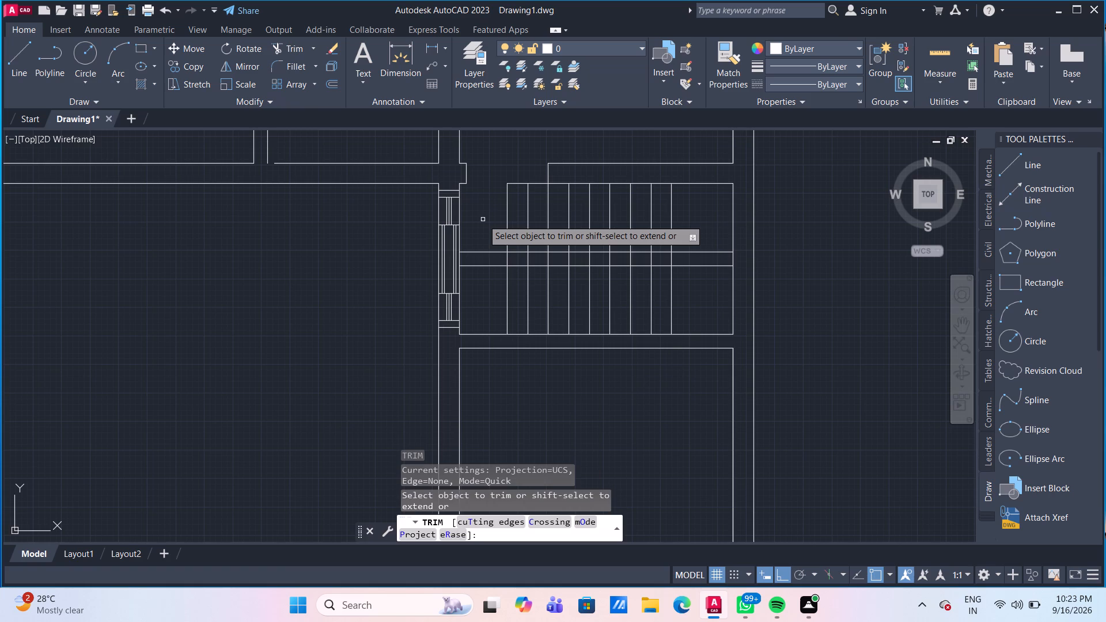
left_click(483, 219)
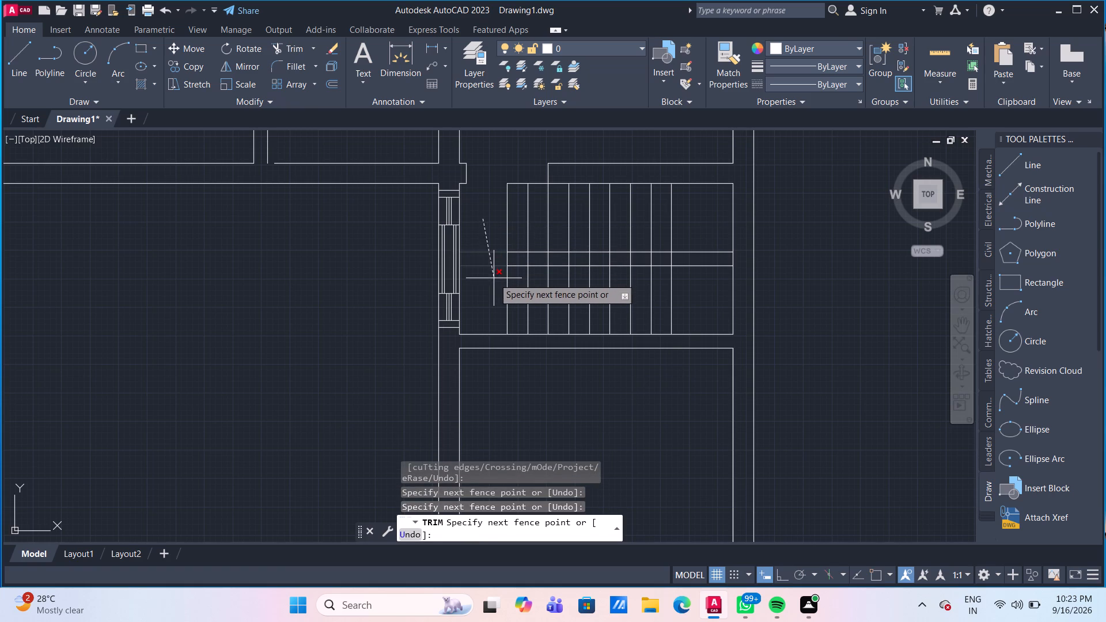
left_click(494, 278)
left_click(494, 256)
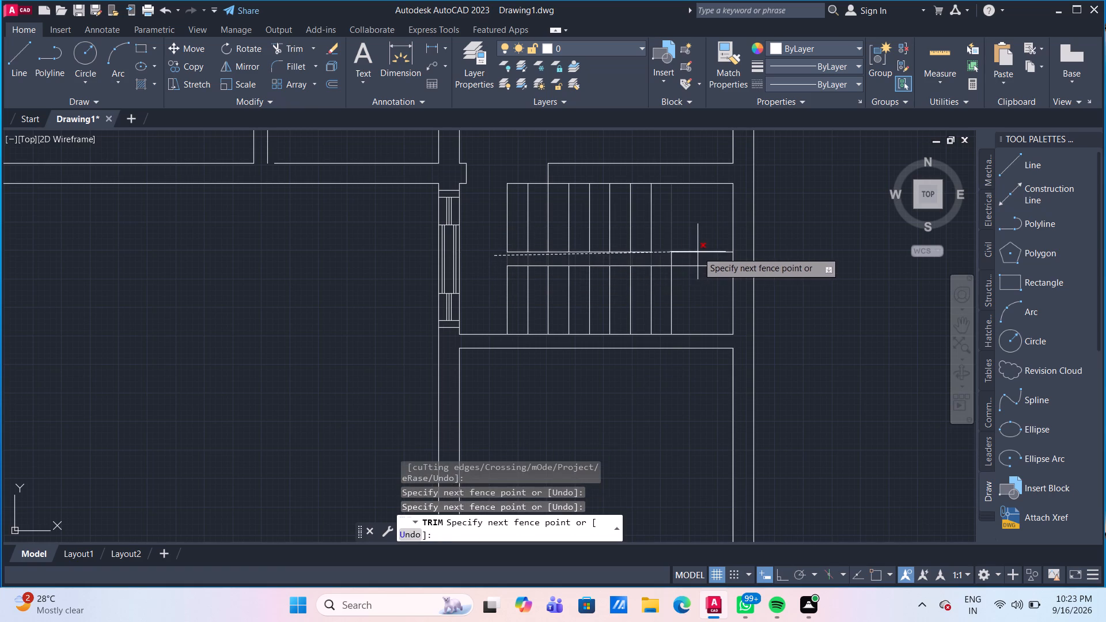
left_click(662, 260)
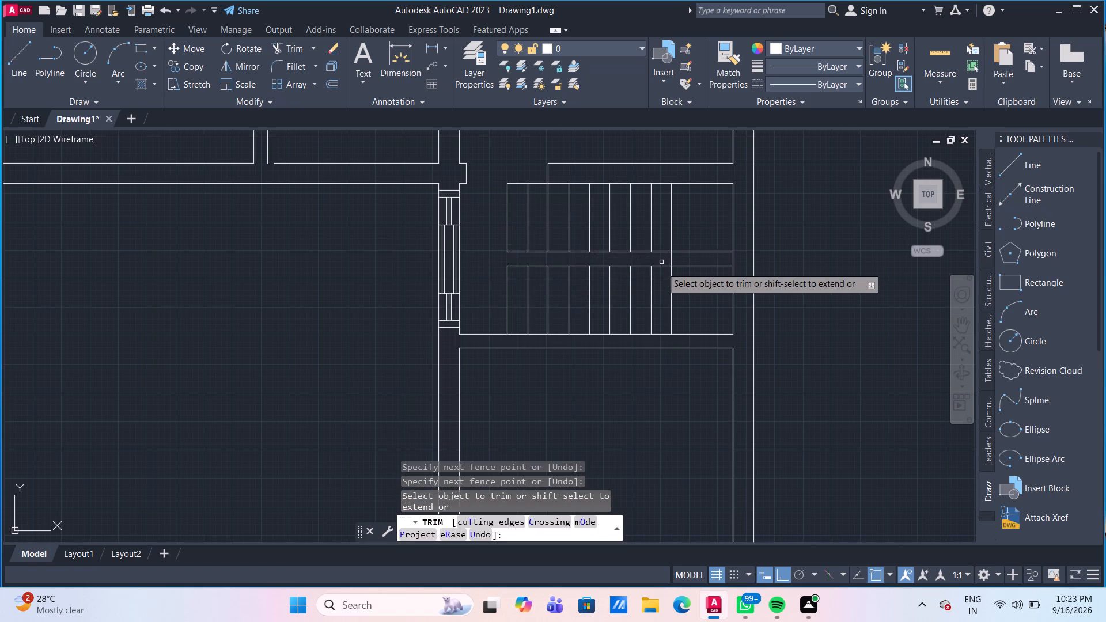
Trim away the easternmost tread line in the lower flight and the two flight lines crossing the landing.
left_click(671, 288)
left_click_drag(694, 237, 698, 245)
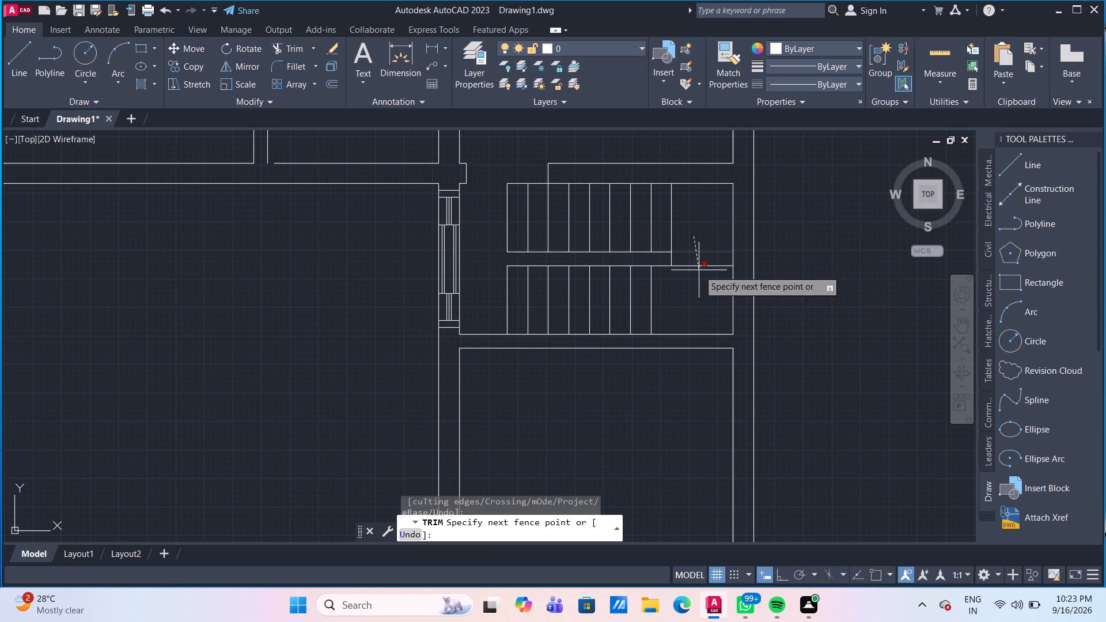
left_click(696, 282)
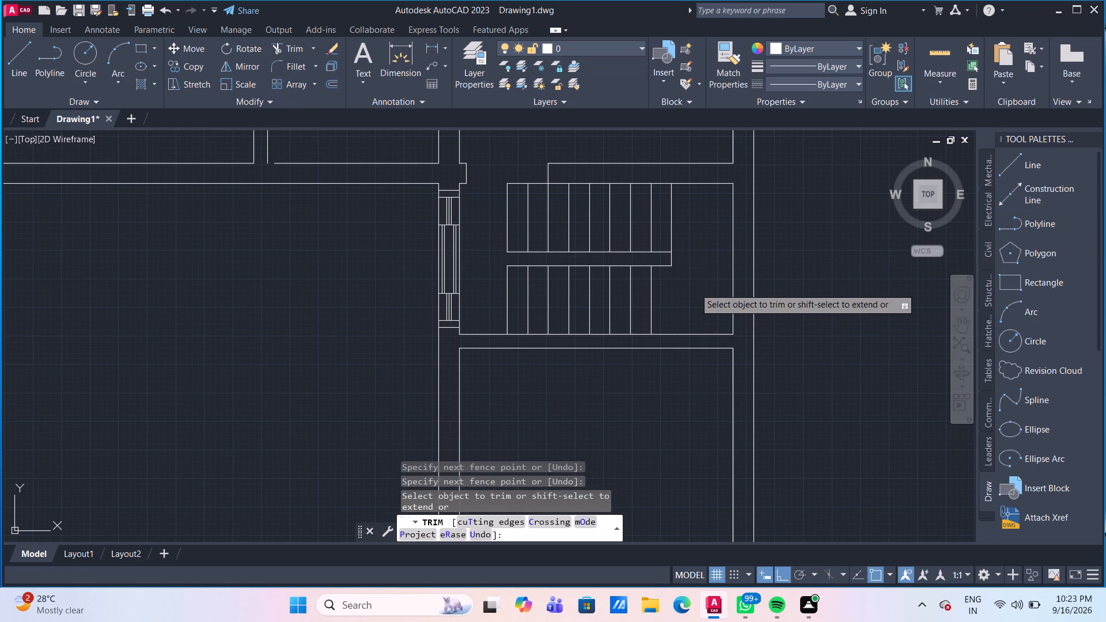
key("Escape")
Measure the width of the doorway at the northwest corner of the stair room.
scroll(695, 286, "down", 1)
scroll(586, 198, "up", 3)
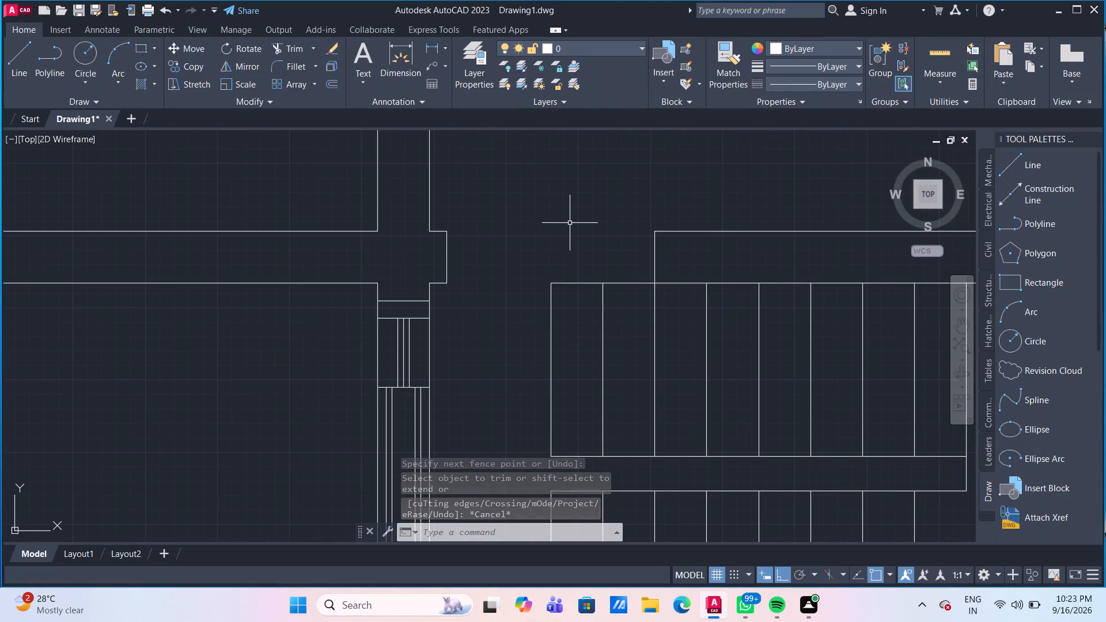
left_click(937, 57)
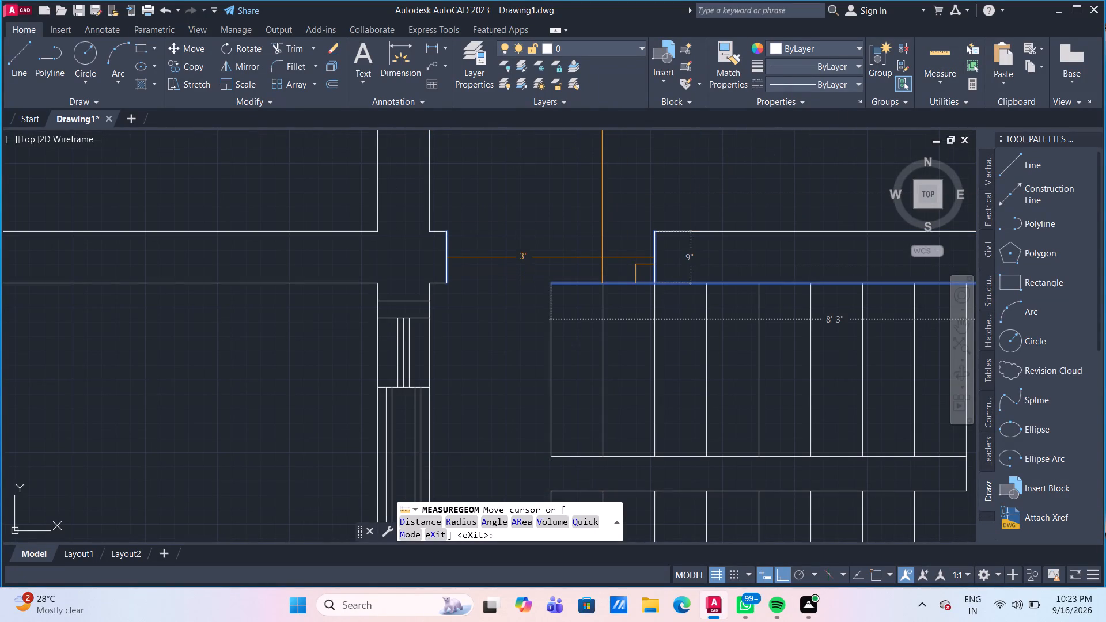
key("Escape")
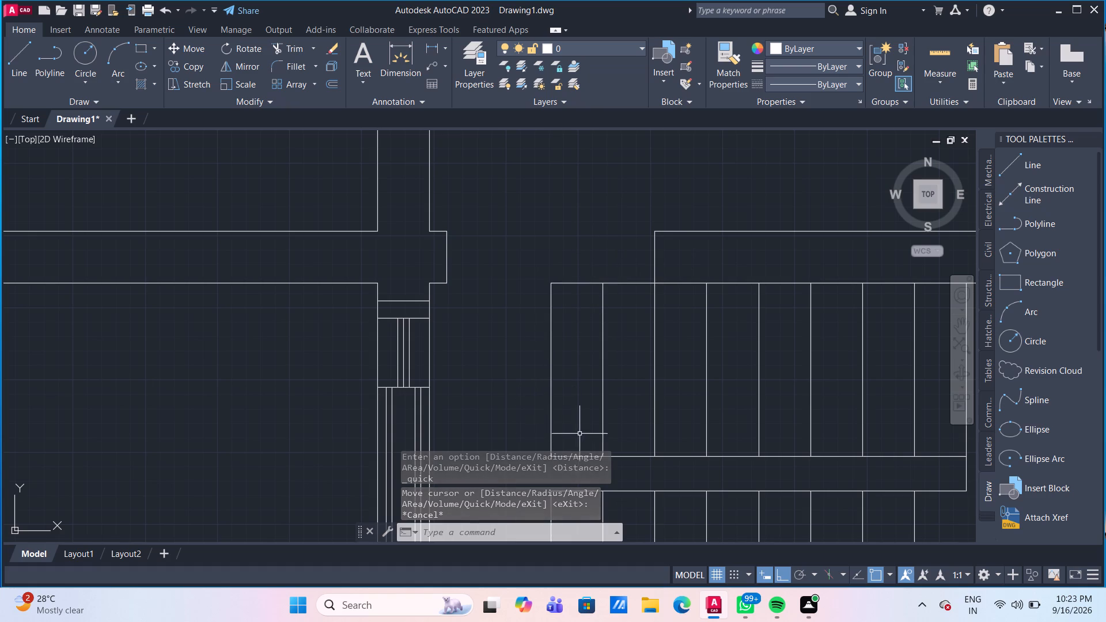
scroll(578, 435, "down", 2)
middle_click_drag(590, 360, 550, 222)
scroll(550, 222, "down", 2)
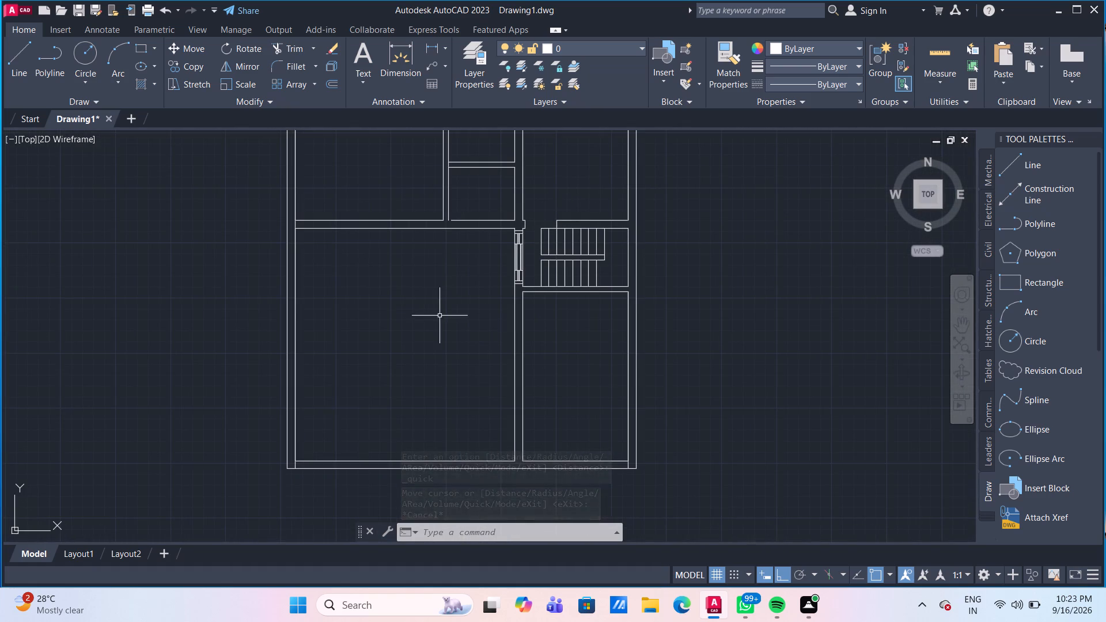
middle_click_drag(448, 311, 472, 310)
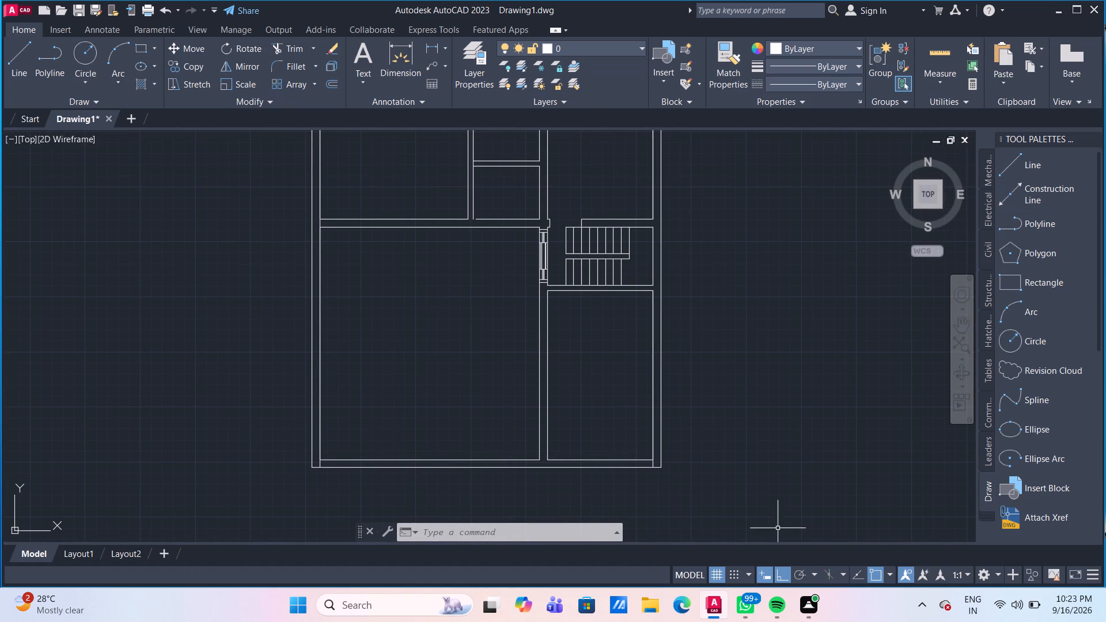
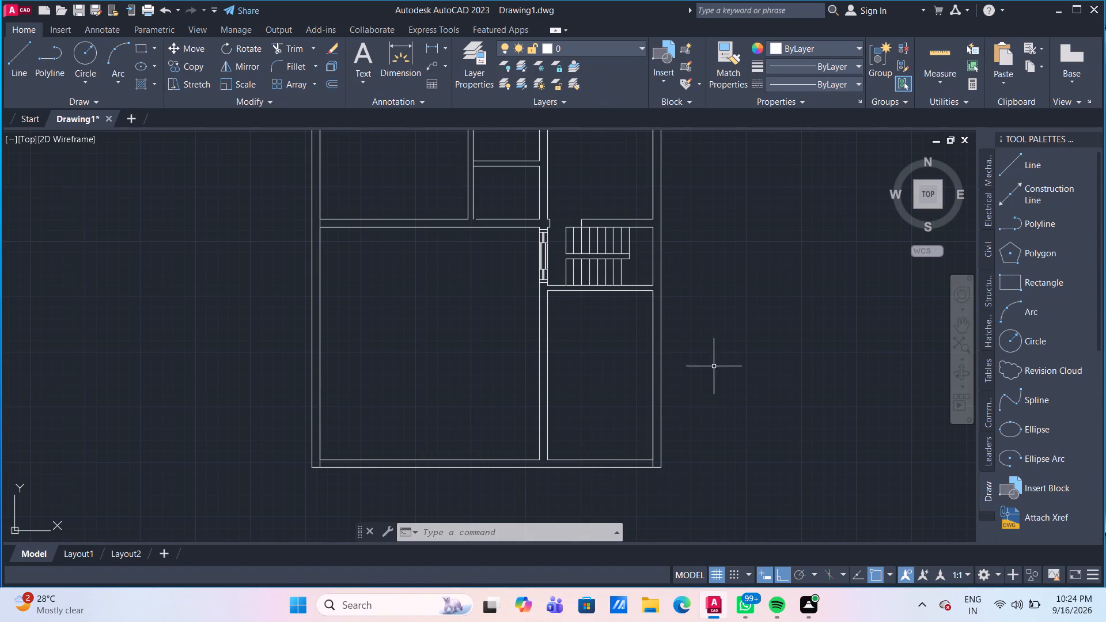
Draw a line straight across the 9" wall, starting from the northwest inner corner of the southeast room.
scroll(583, 316, "up", 1)
middle_click_drag(589, 317, 594, 324)
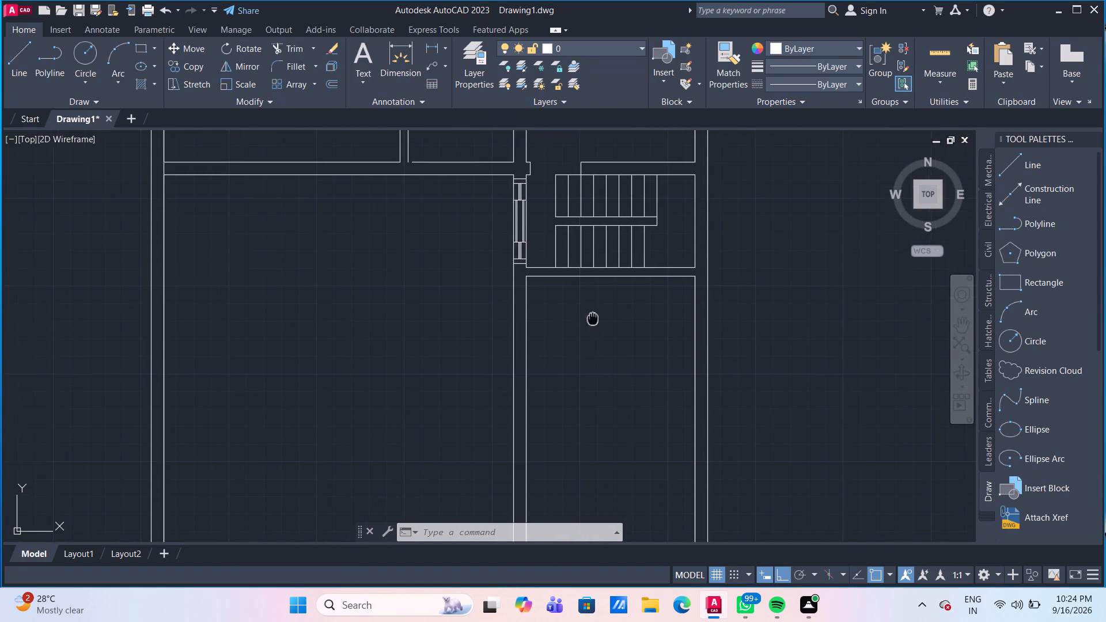
middle_click_drag(594, 324, 596, 400)
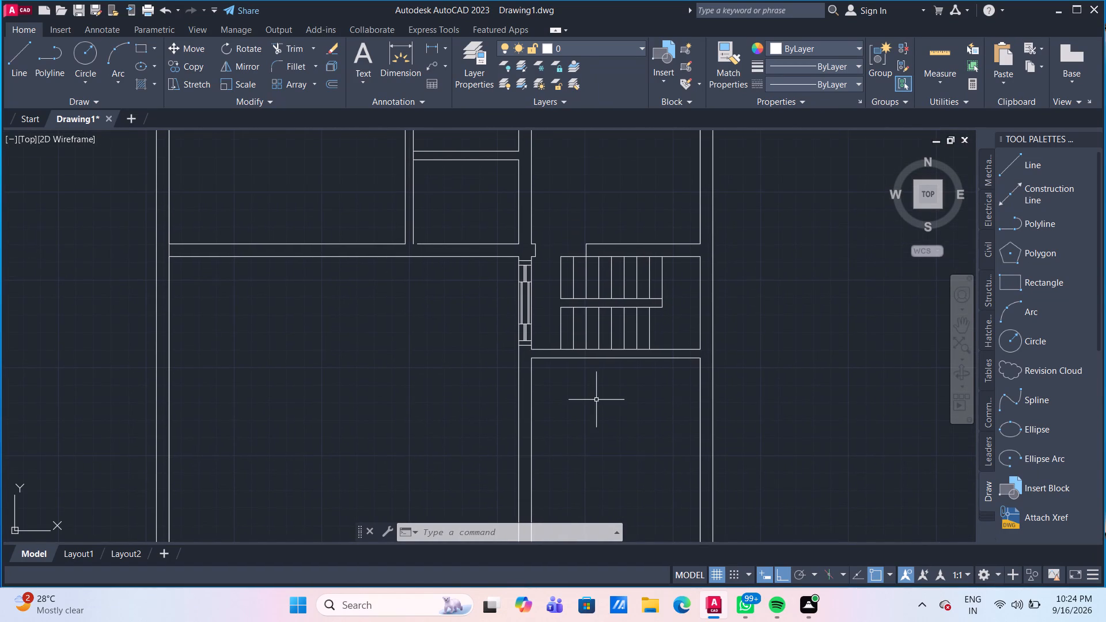
middle_click_drag(781, 378, 627, 308)
scroll(626, 308, "down", 3)
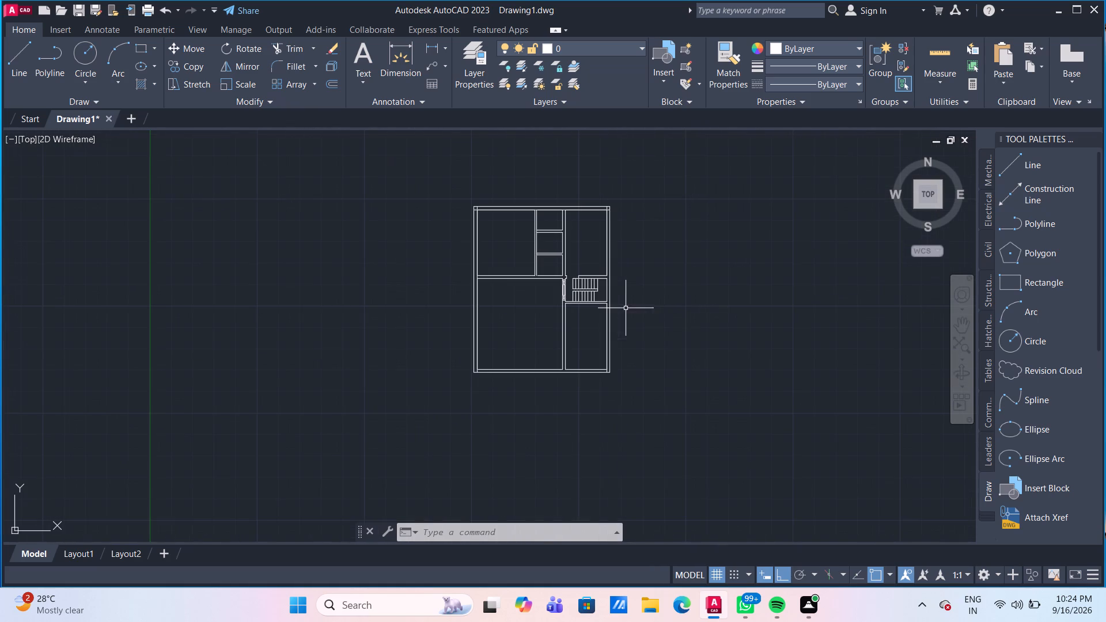
scroll(645, 324, "up", 1)
scroll(512, 340, "up", 1)
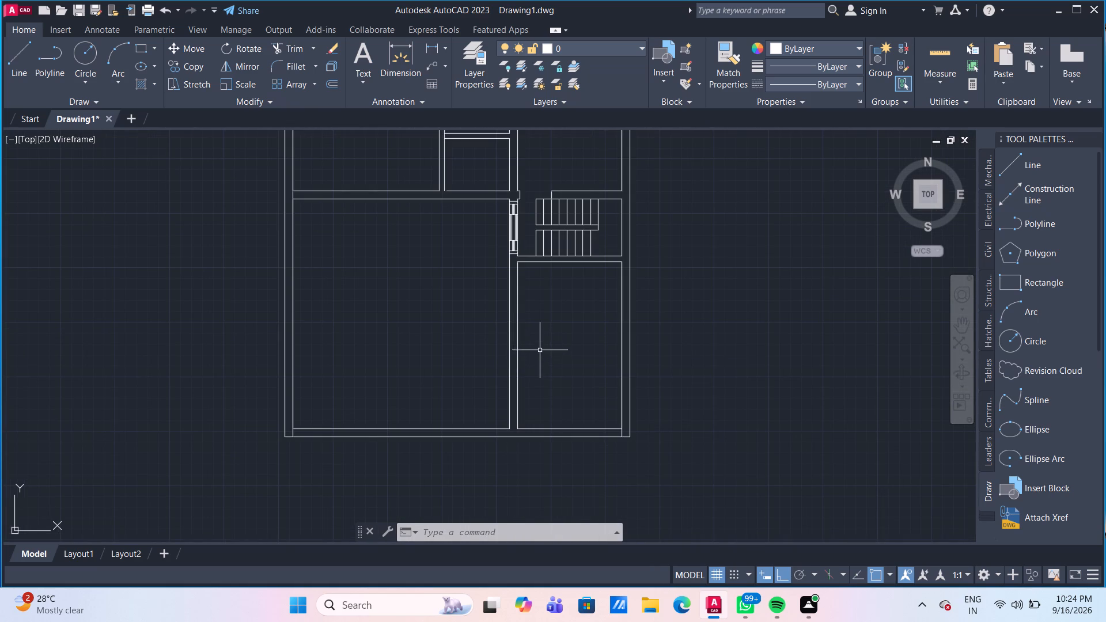
scroll(533, 297, "up", 2)
middle_click_drag(544, 267, 589, 351)
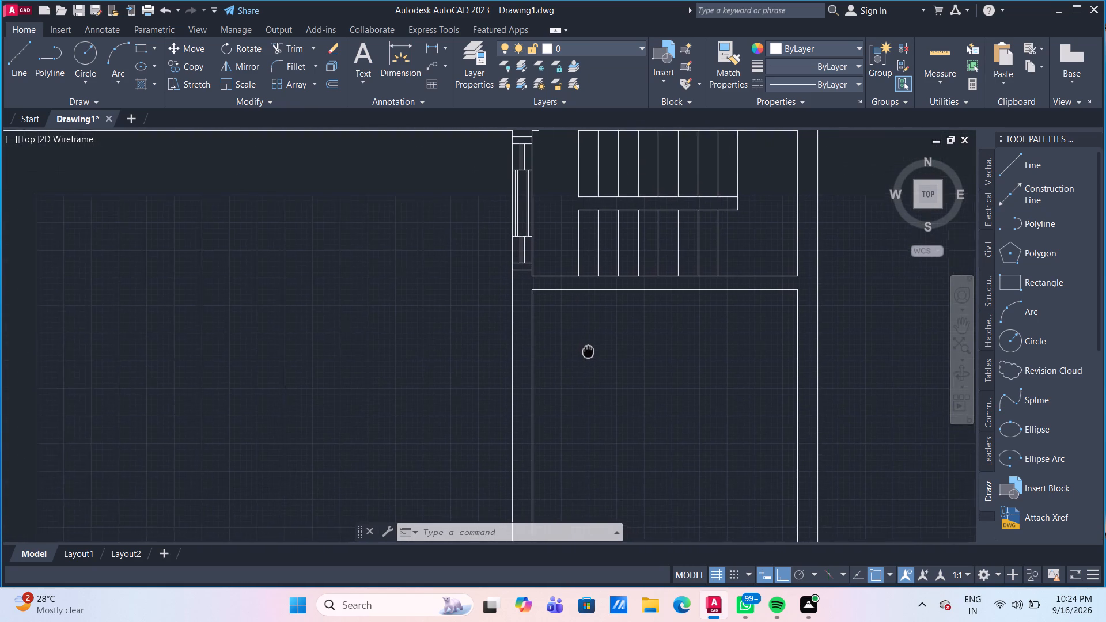
middle_click_drag(589, 351, 596, 353)
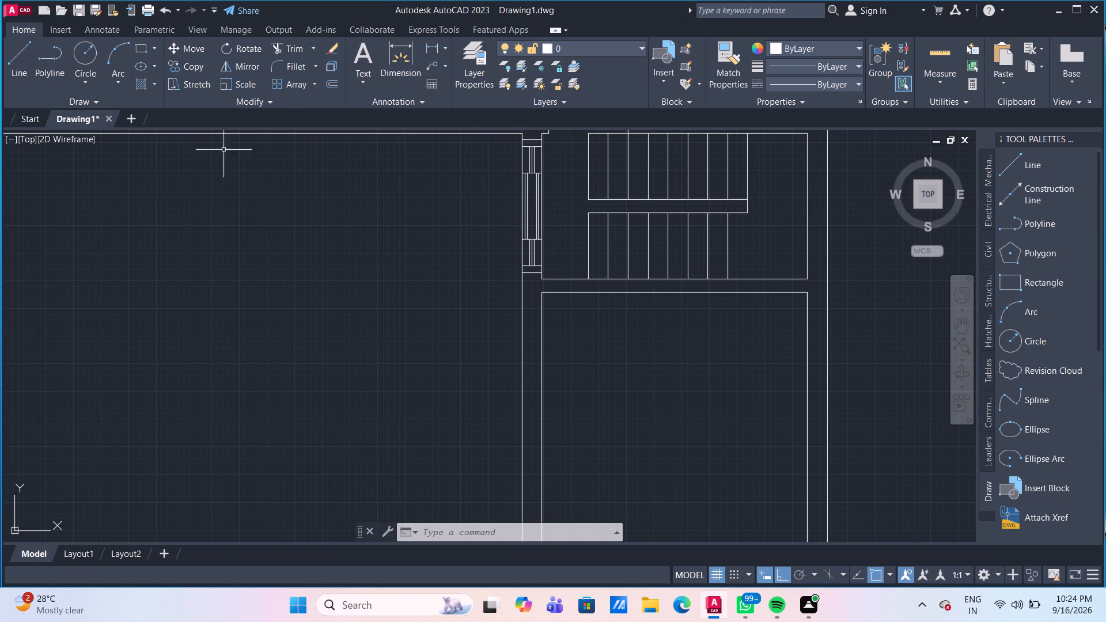
left_click(26, 53)
scroll(495, 272, "up", 1)
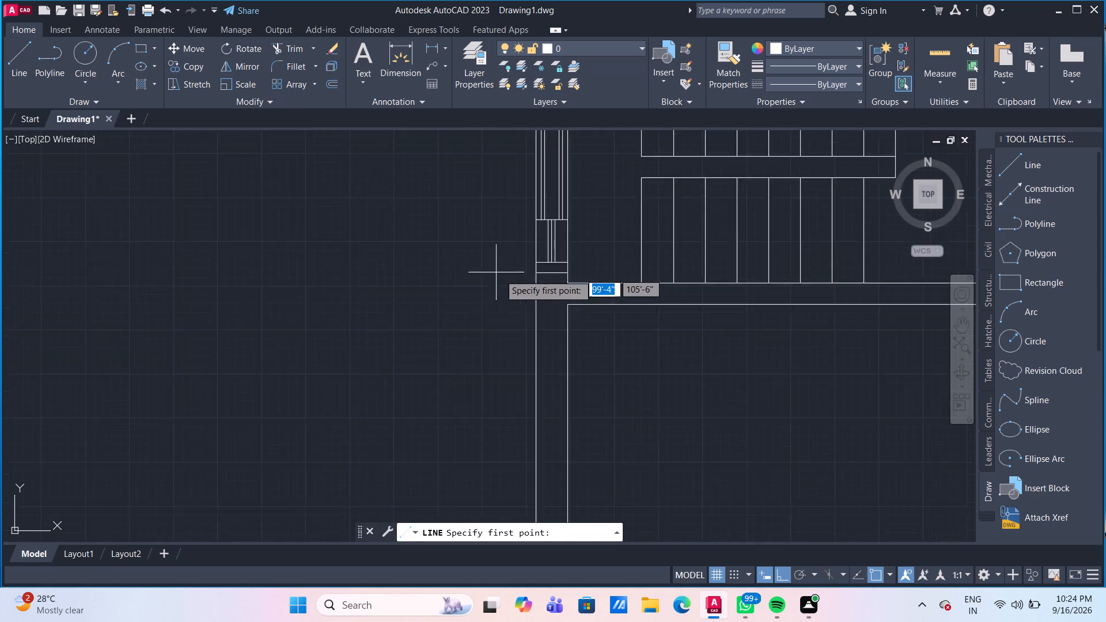
scroll(502, 275, "up", 1)
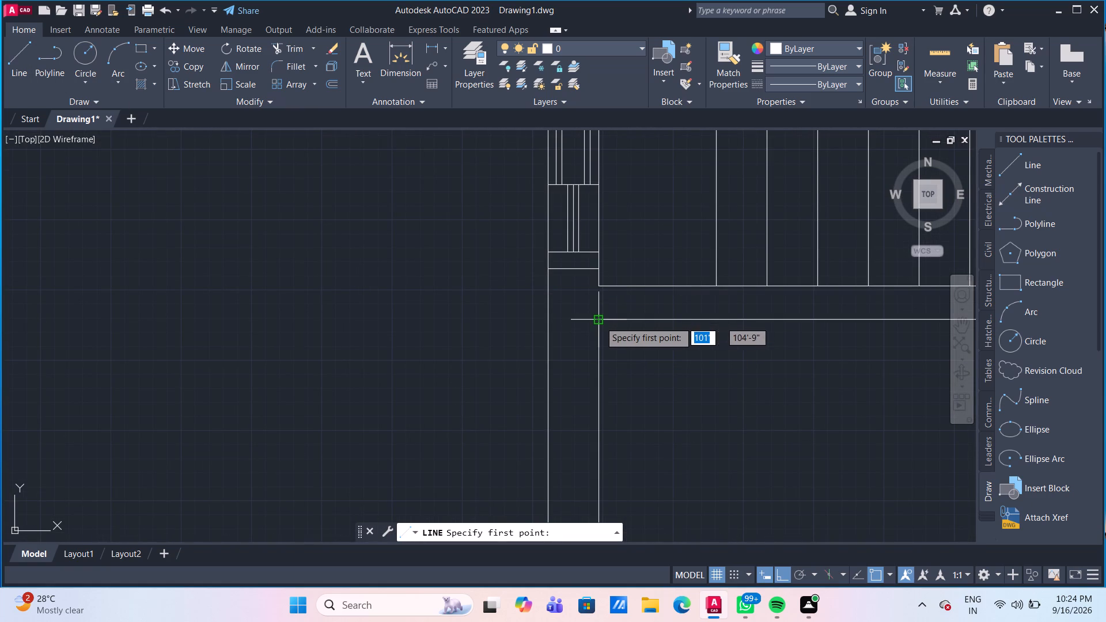
left_click(600, 321)
left_click(544, 323)
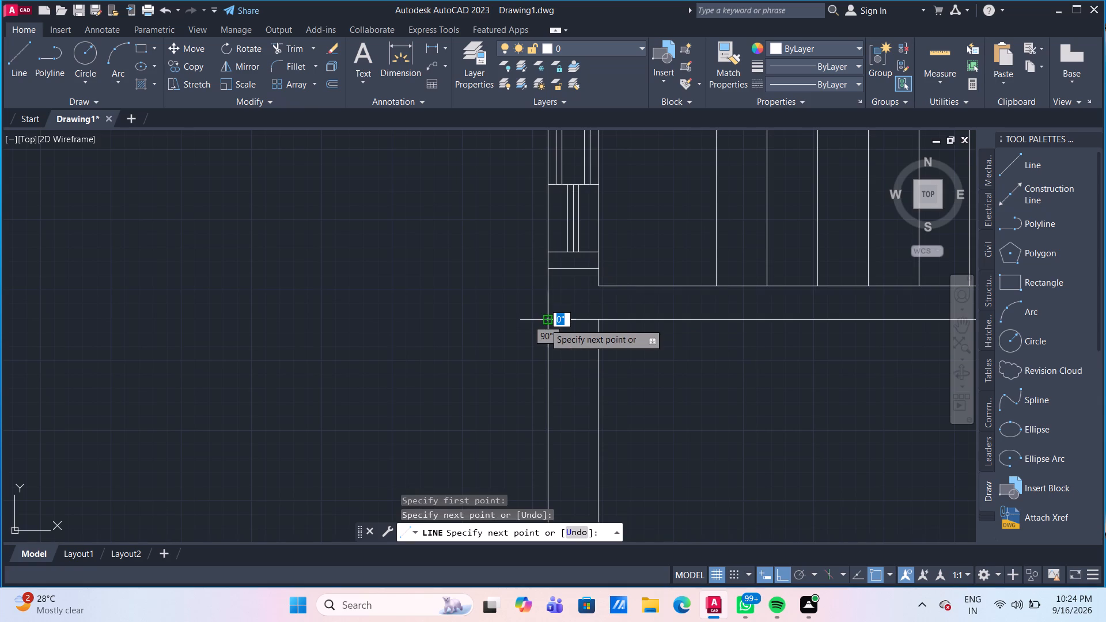
key("Return")
Move the new cross-wall line 9" south along the wall.
left_click(574, 320)
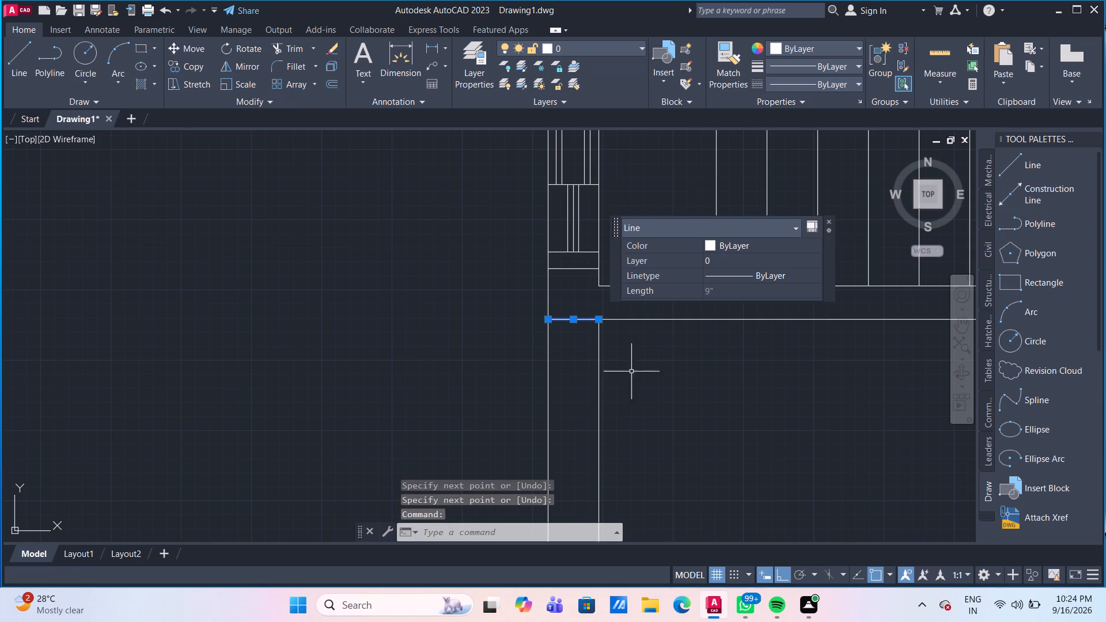
key("m")
key("Return")
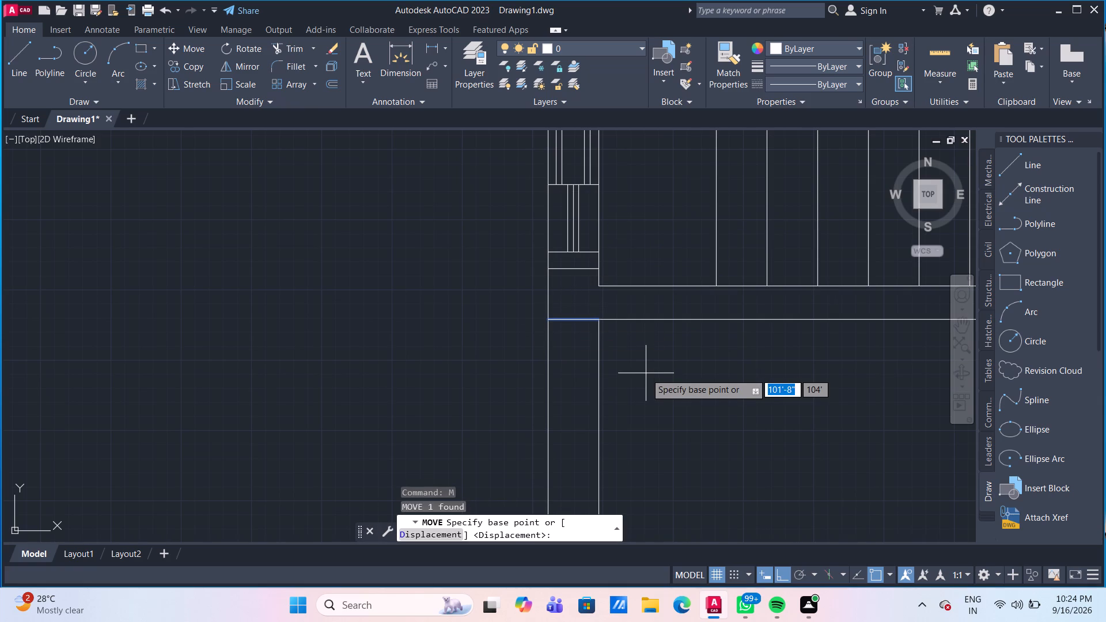
left_click(597, 320)
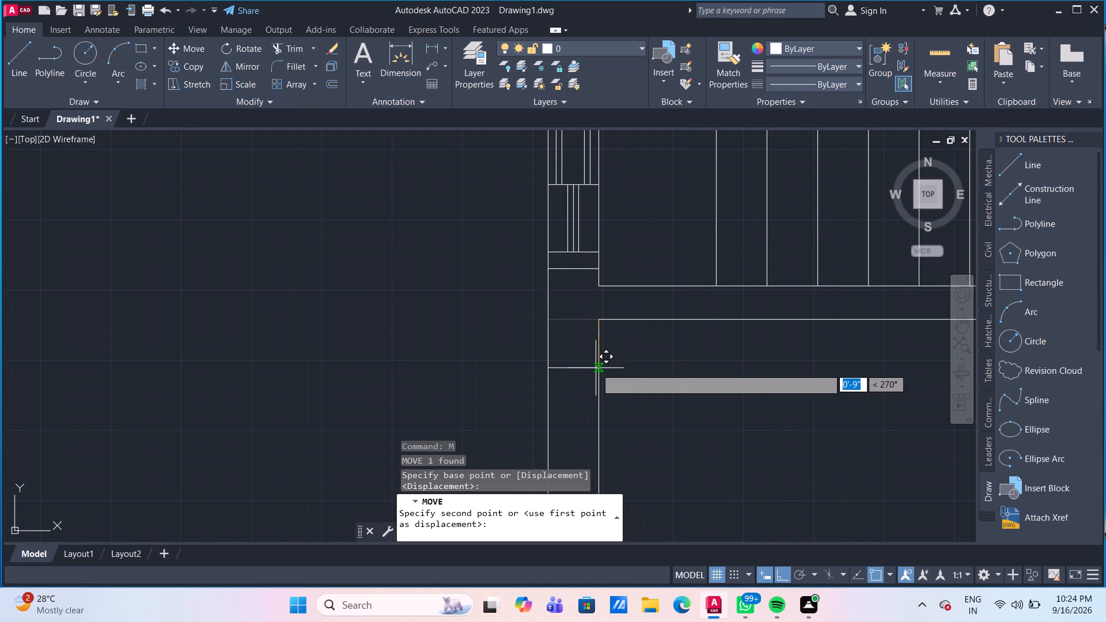
type("9\"")
key("Return")
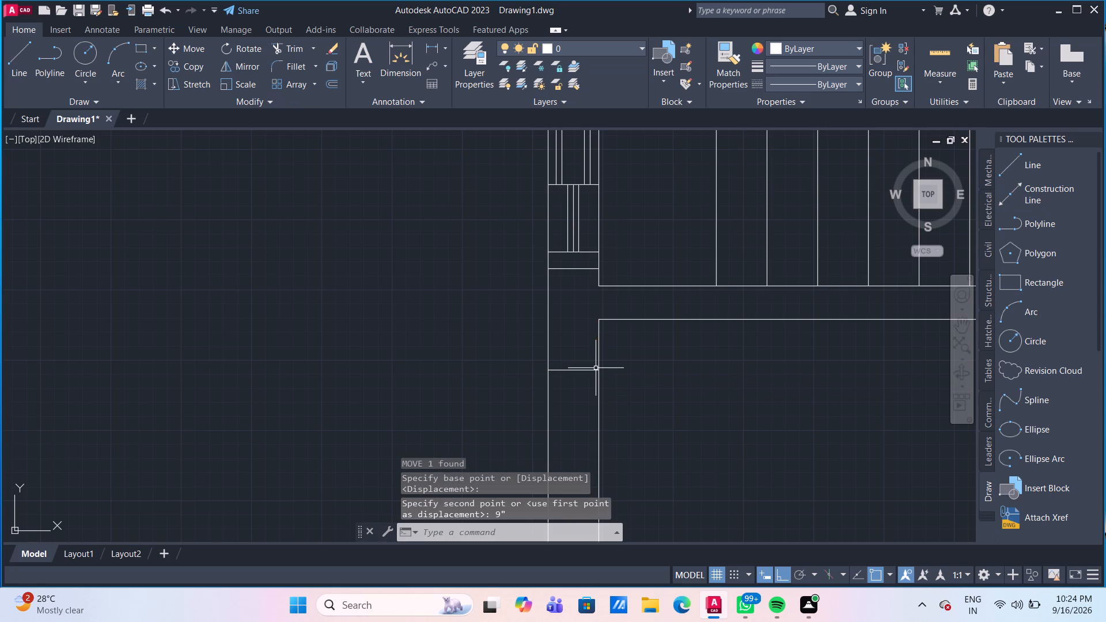
Offset the cross-wall line 3' south to mark the other side of the southeast room's doorway.
scroll(596, 368, "down", 2)
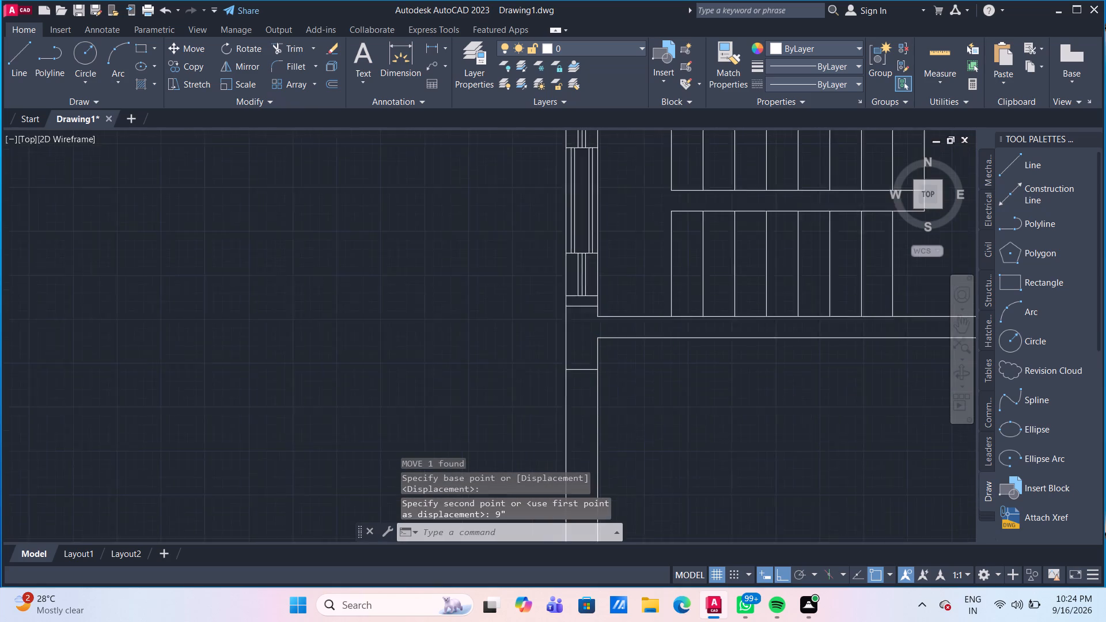
scroll(596, 368, "down", 1)
middle_click_drag(596, 368, 567, 297)
scroll(597, 342, "up", 2)
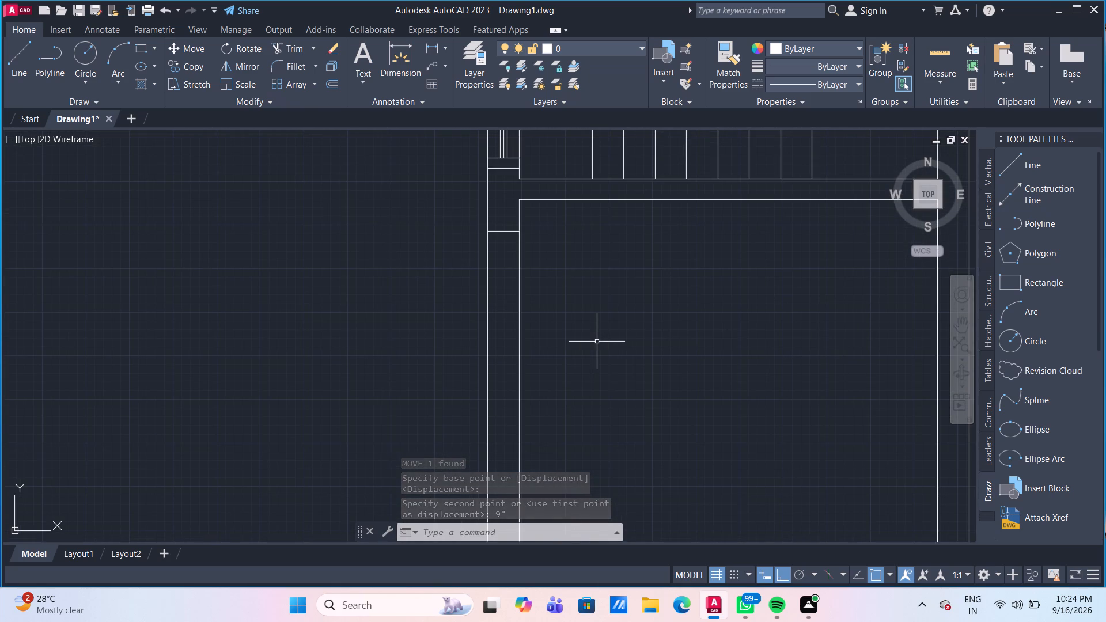
key("o")
key("Return")
key("Return")
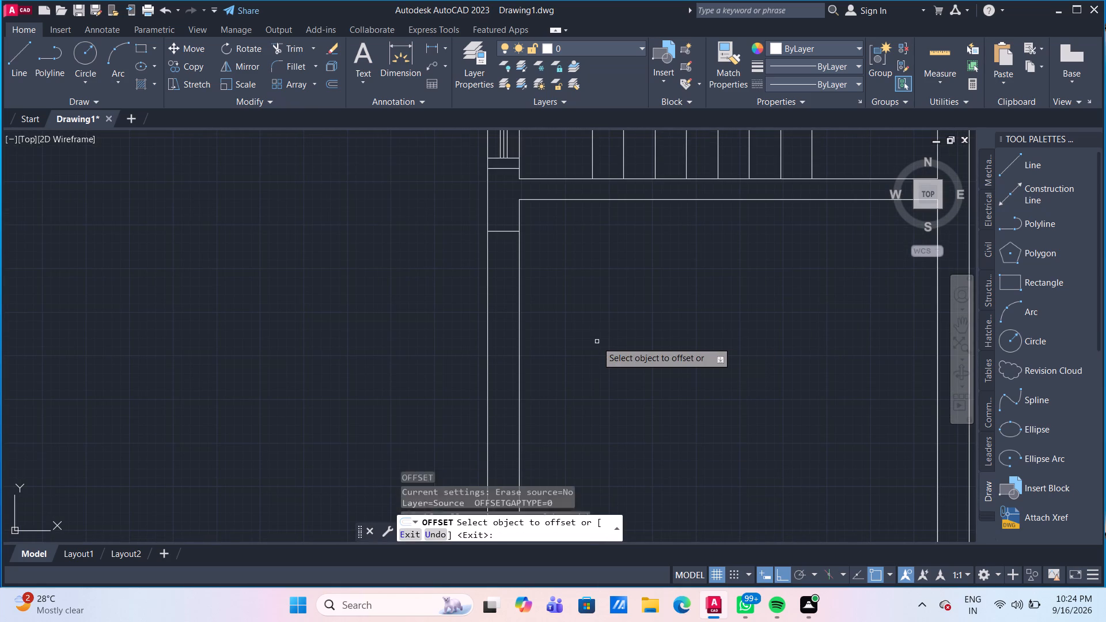
left_click(512, 232)
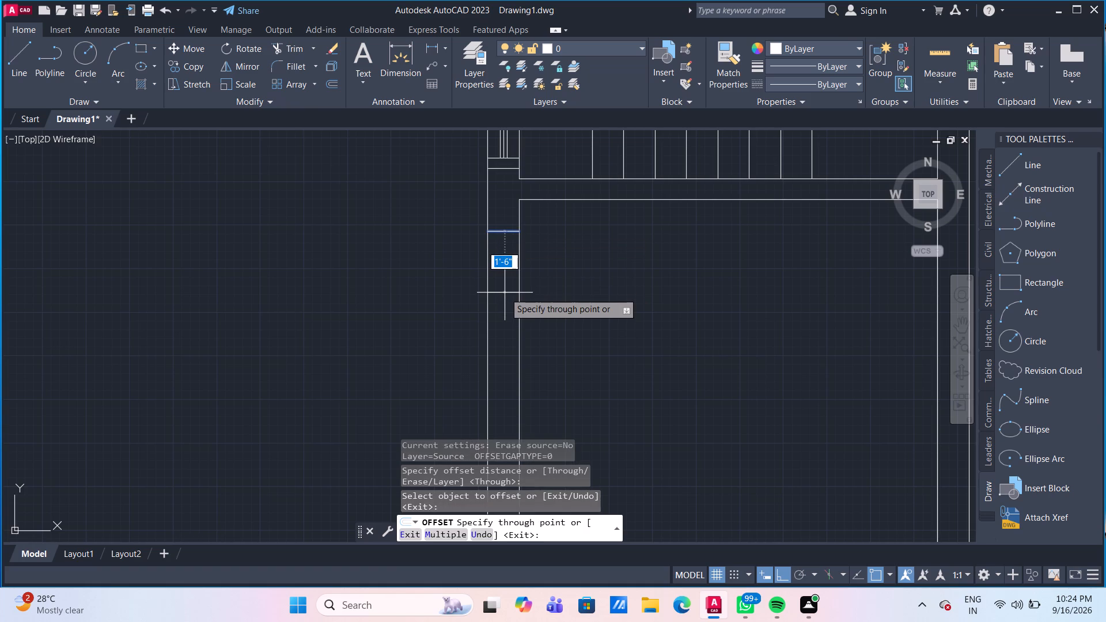
type("3'")
key("Return")
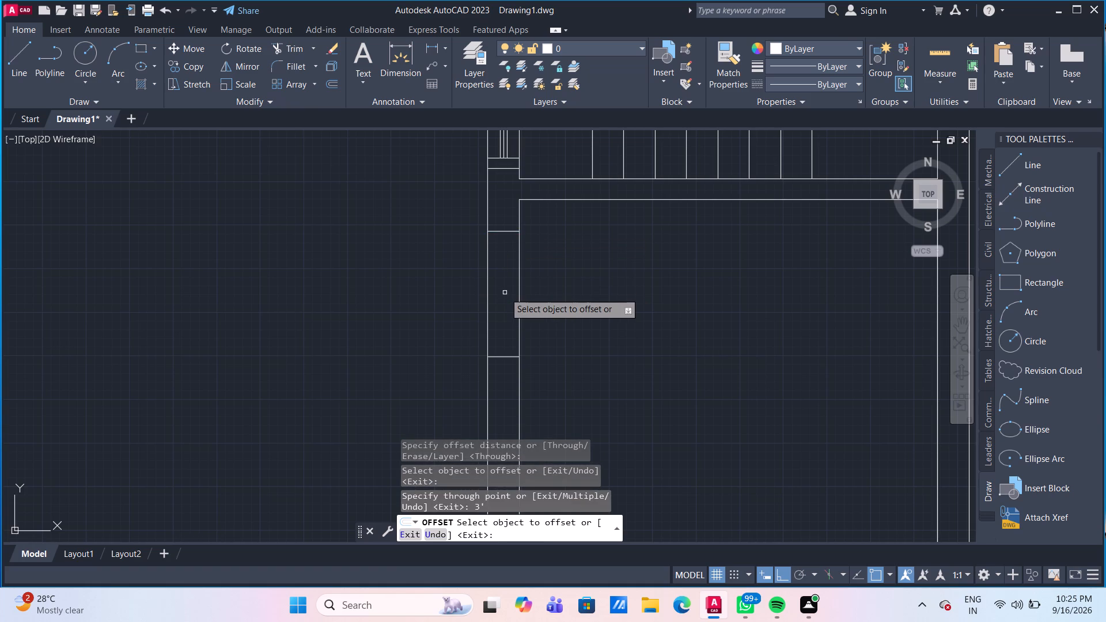
Examine the wall along the north side of the large southwest room, including its west end.
scroll(505, 293, "down", 3)
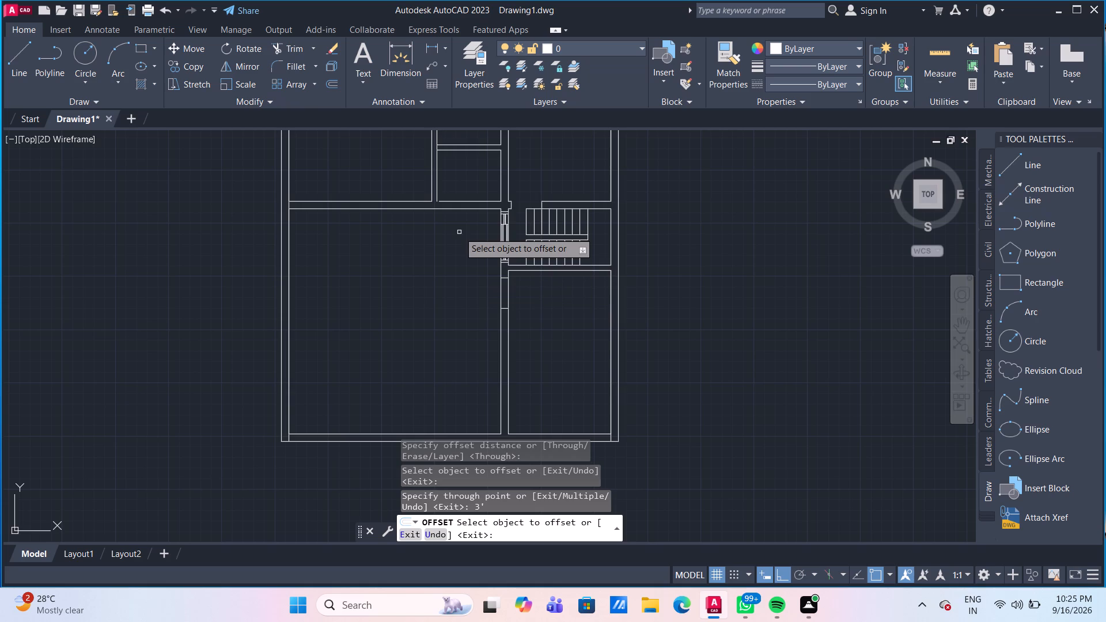
scroll(442, 214, "up", 2)
middle_click_drag(444, 219, 463, 257)
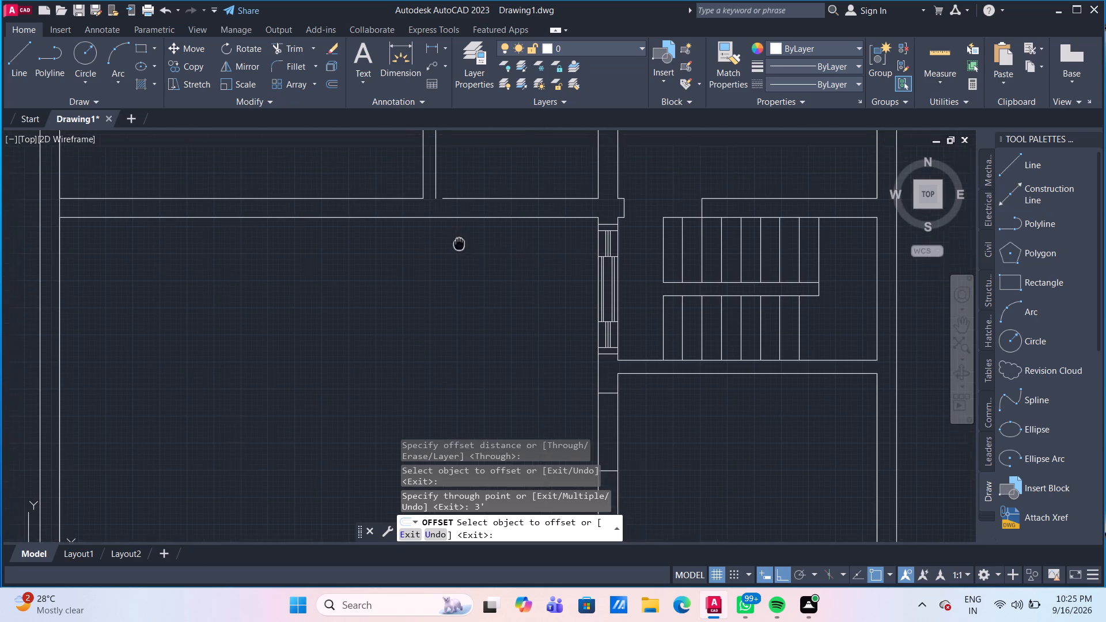
middle_click_drag(463, 257, 471, 350)
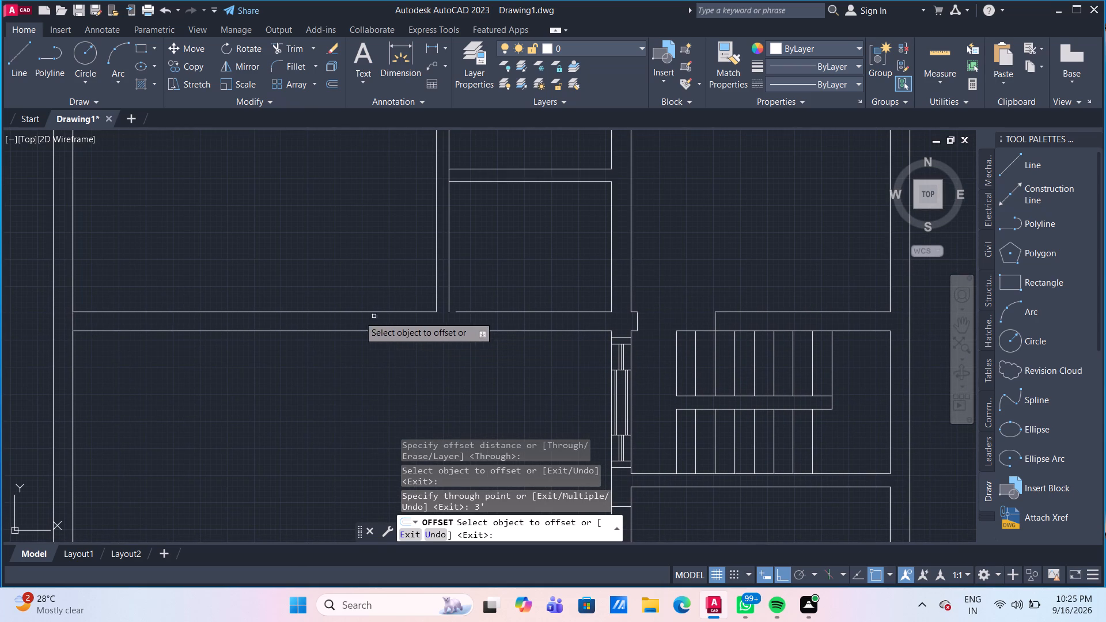
middle_click_drag(102, 342, 254, 382)
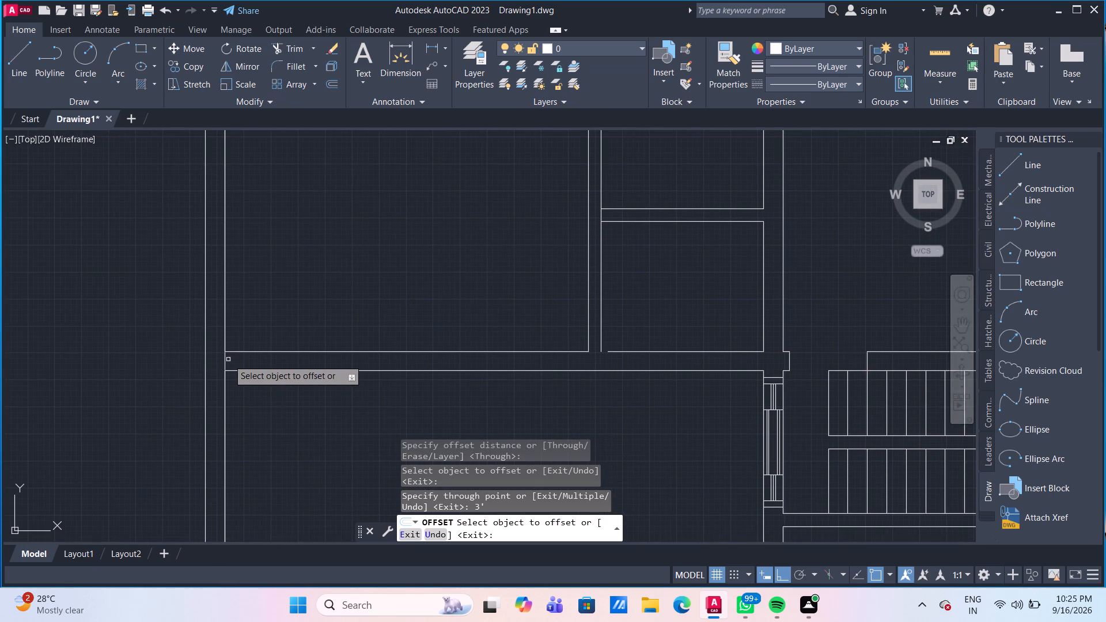
scroll(228, 359, "up", 2)
scroll(214, 359, "down", 3)
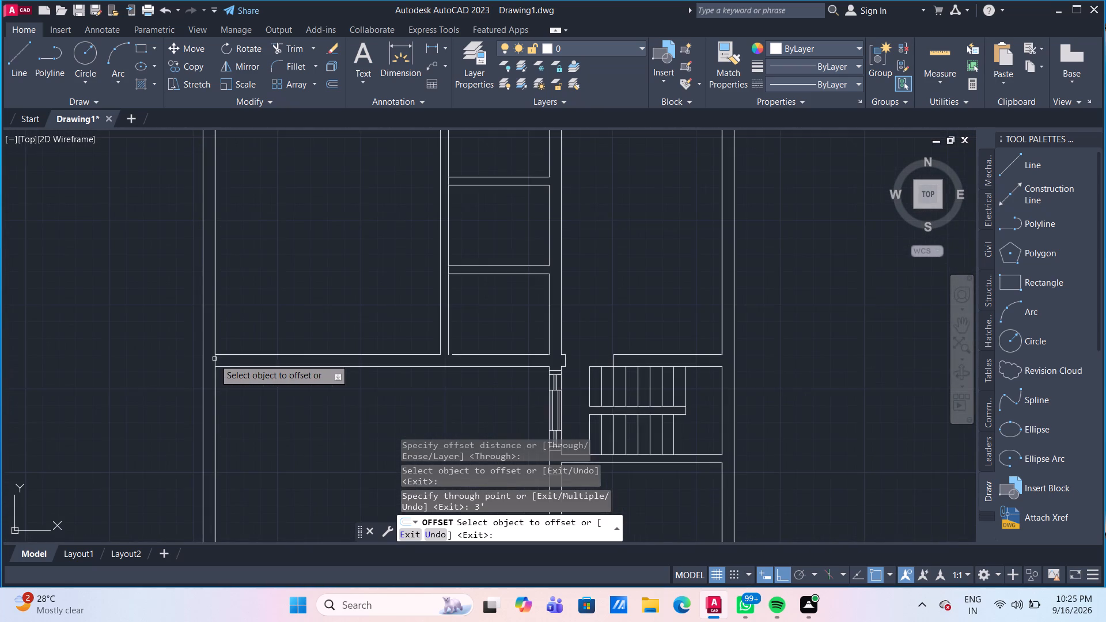
scroll(254, 364, "down", 2)
scroll(261, 399, "up", 2)
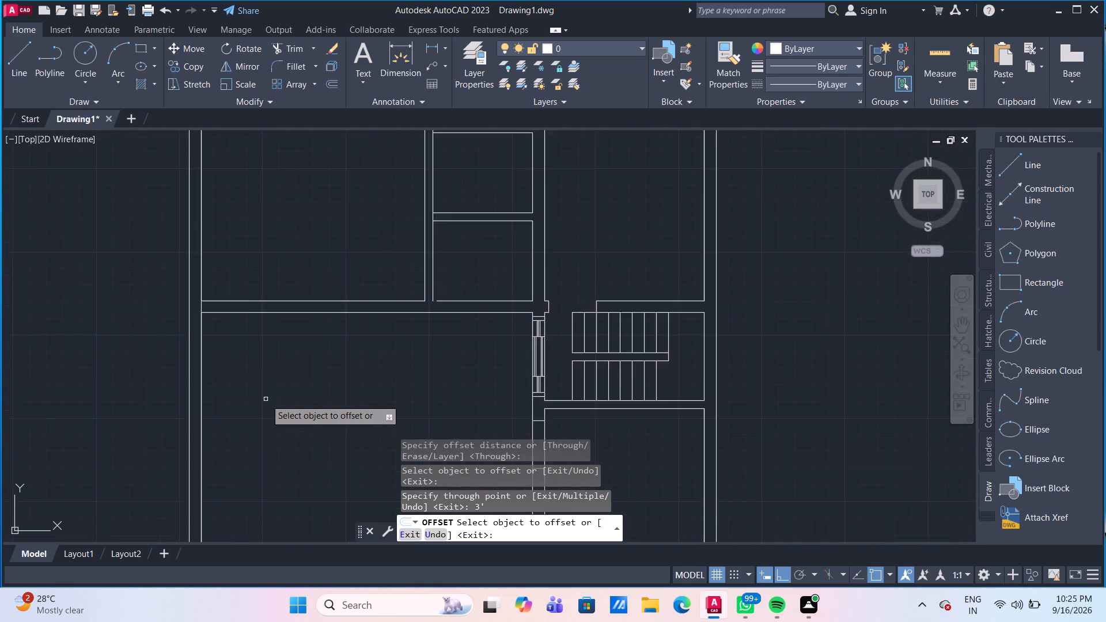
scroll(266, 399, "up", 1)
middle_click_drag(245, 354, 332, 389)
key("Escape")
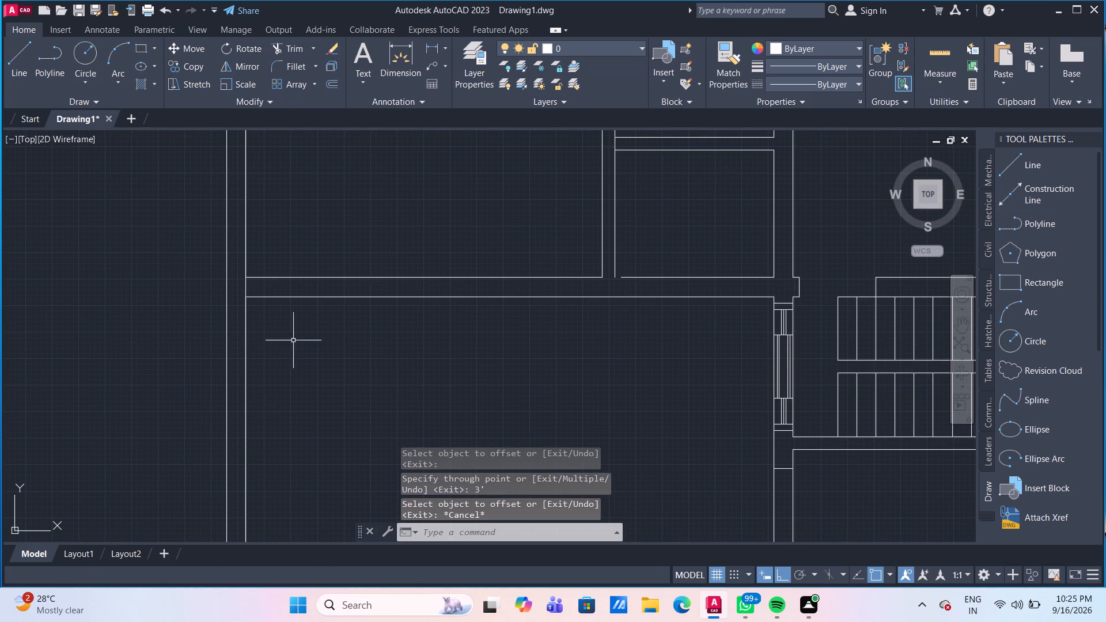
Extend the south wall line of the southernmost small room westward to meet its west partition.
scroll(293, 358, "down", 3)
scroll(453, 393, "up", 2)
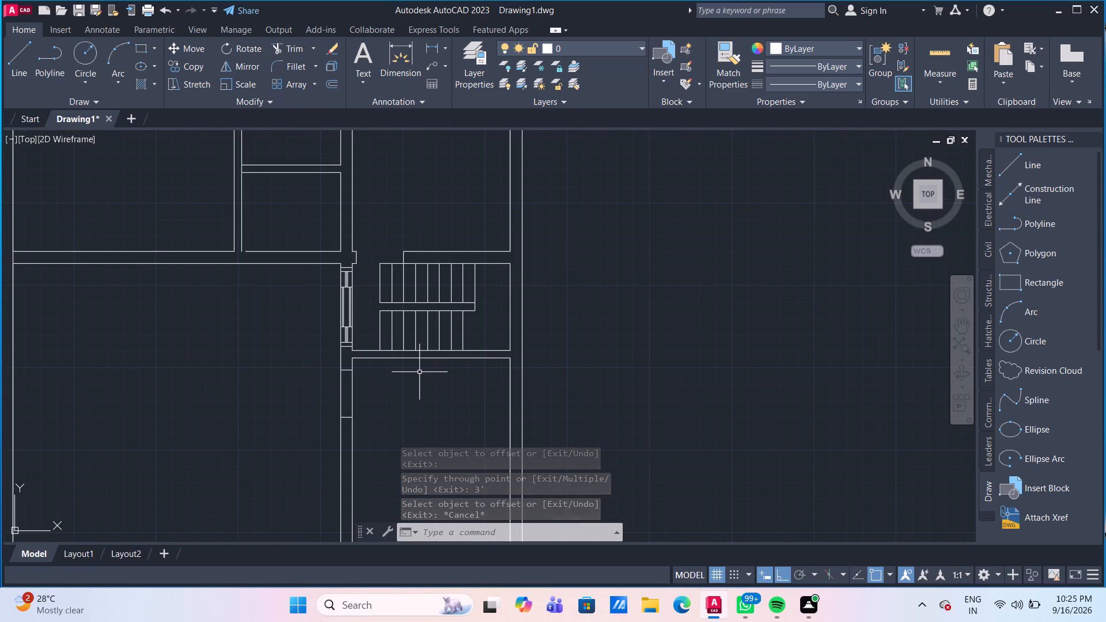
scroll(295, 249, "up", 1)
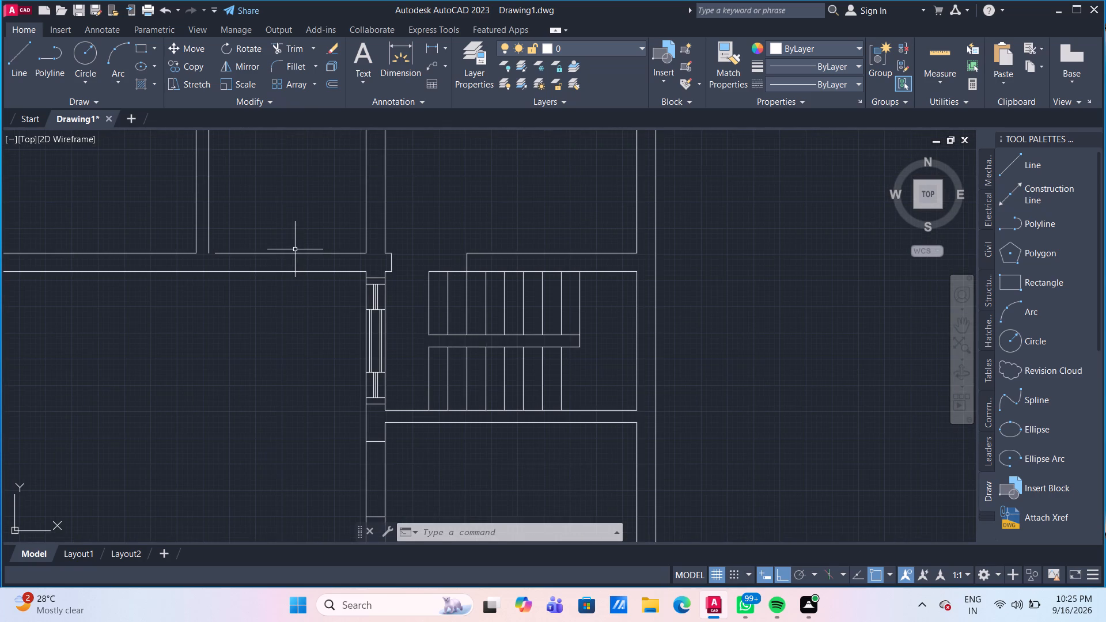
middle_click_drag(295, 249, 324, 304)
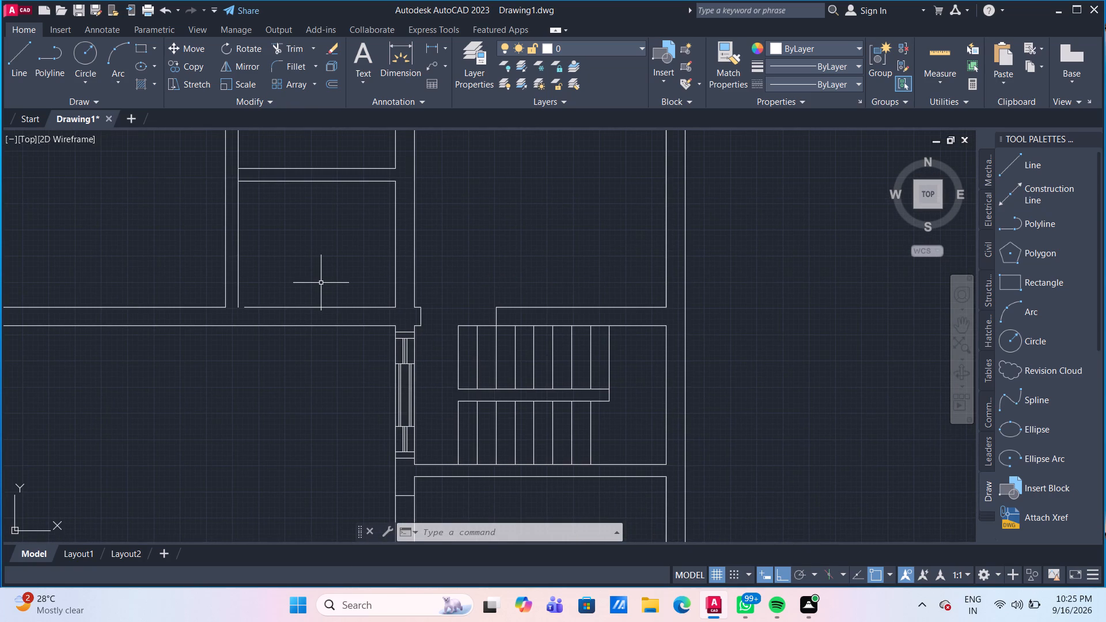
type("EX")
key("Return")
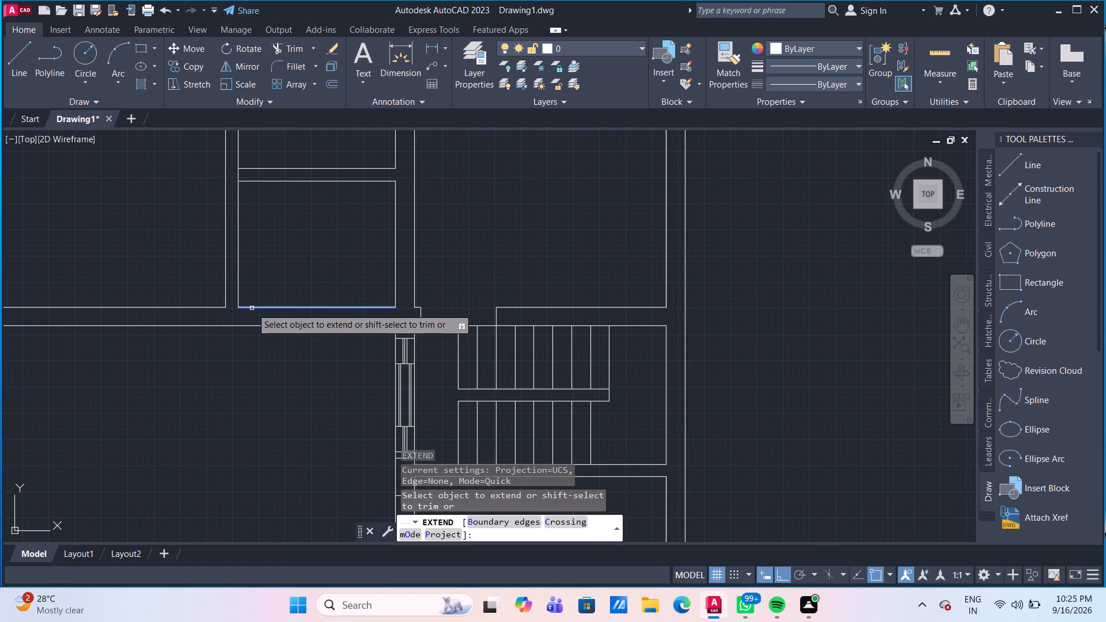
left_click(252, 308)
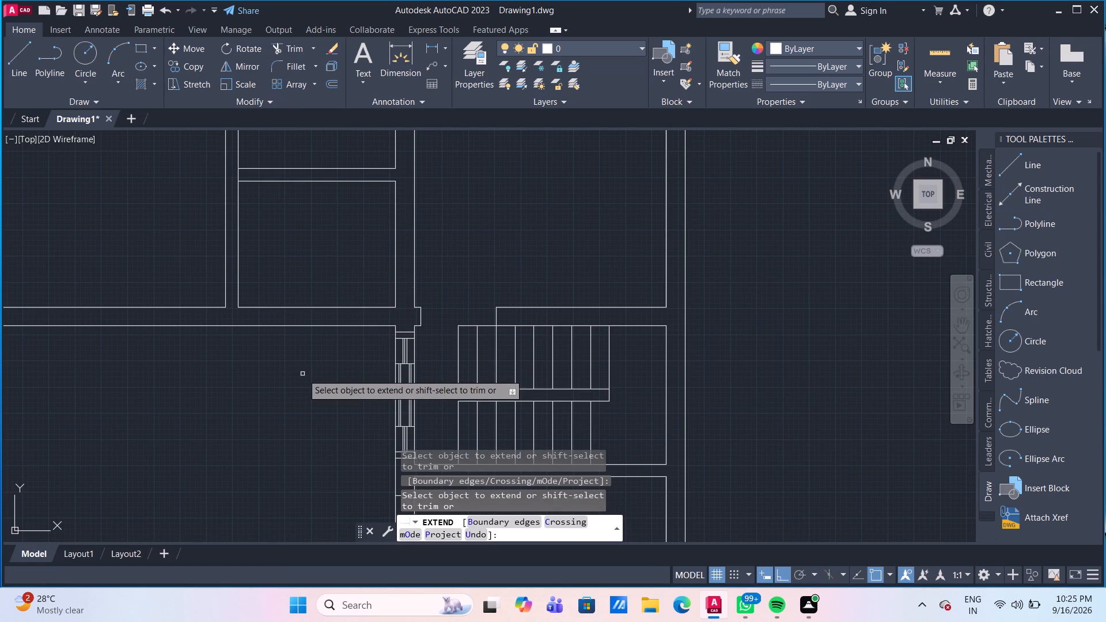
key("Escape")
Trim both wall lines between the two cross-wall lines to open the 3' doorway into the southeast room.
scroll(302, 374, "down", 1)
middle_click_drag(302, 374, 320, 293)
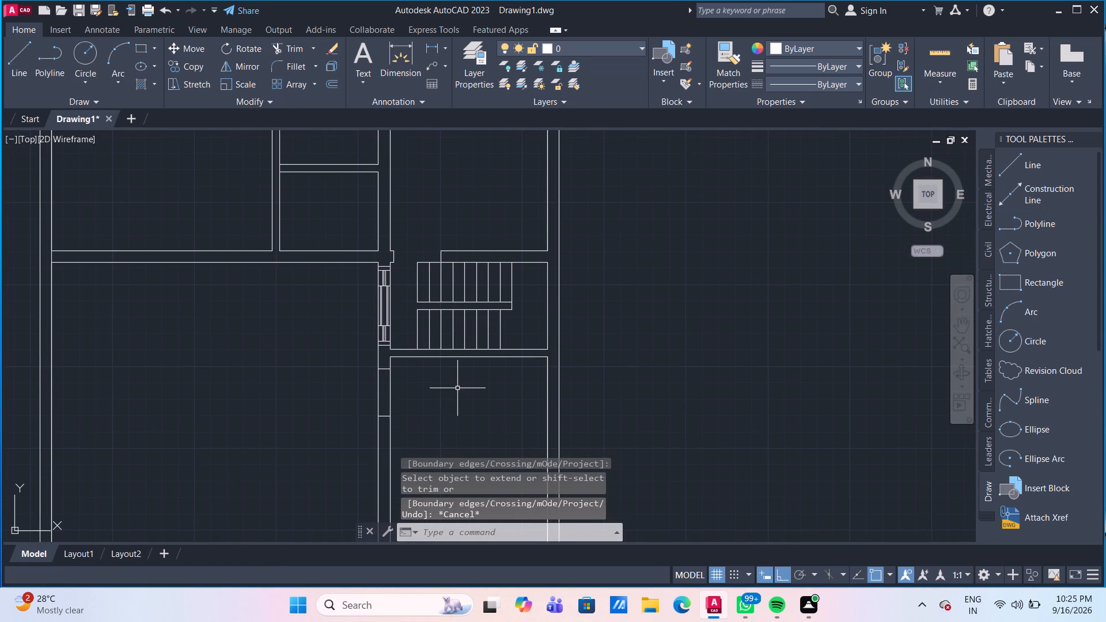
type("TR")
key("Return")
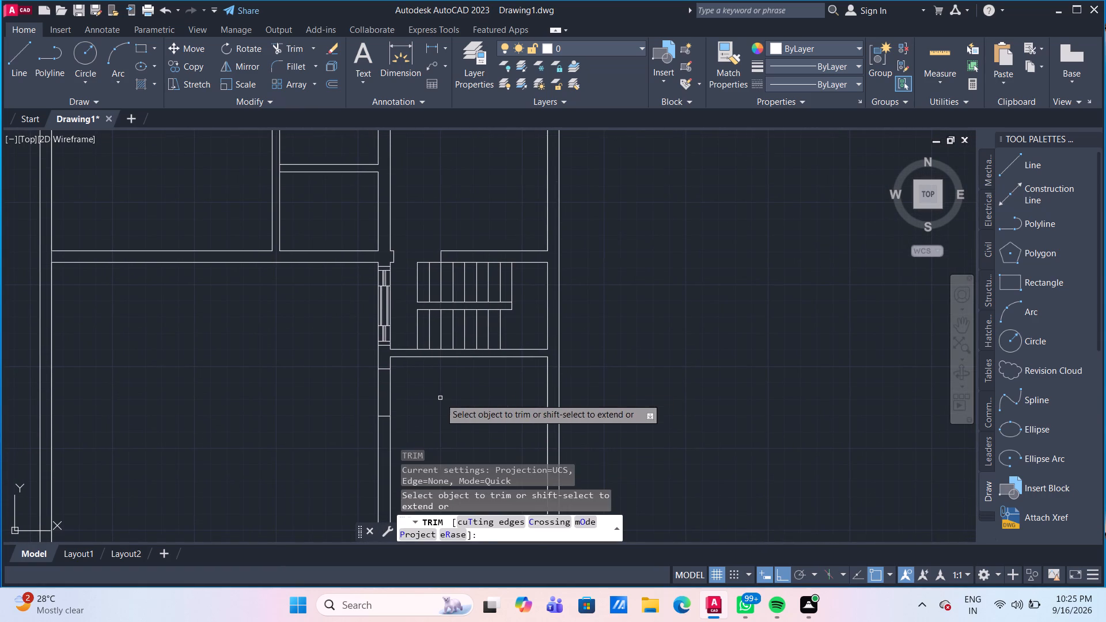
left_click_drag(439, 399, 409, 391)
left_click(377, 386)
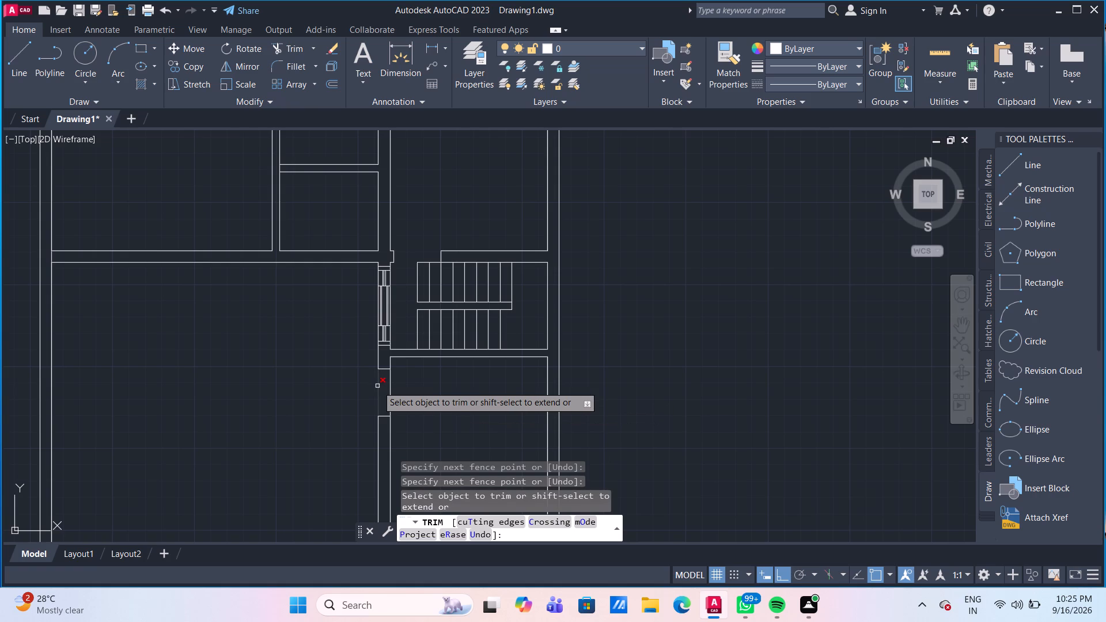
left_click(389, 391)
scroll(483, 386, "down", 1)
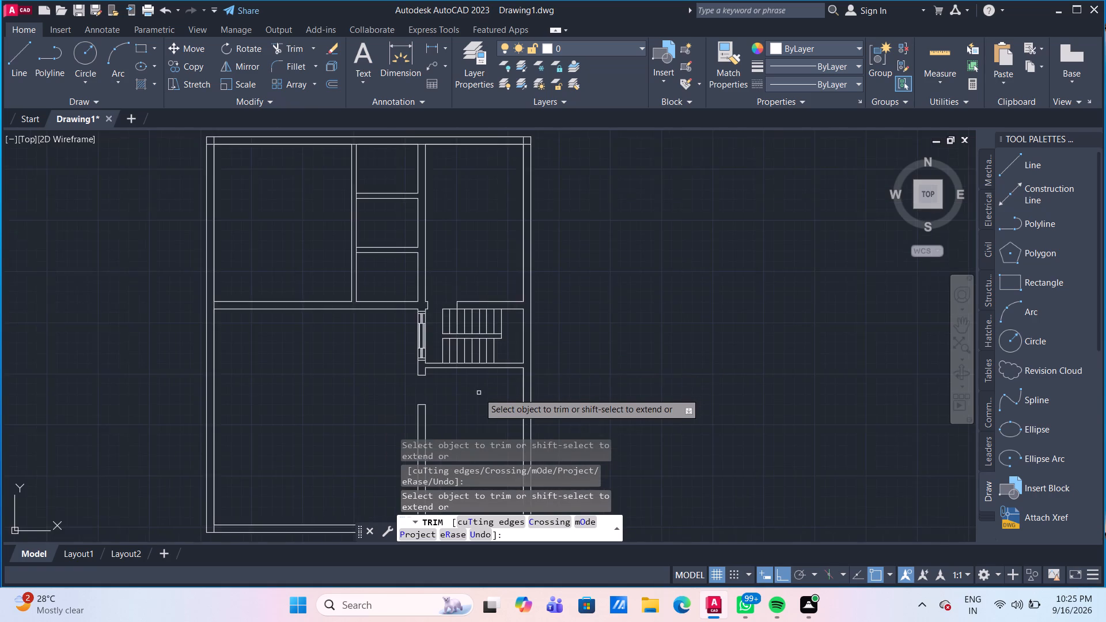
scroll(475, 395, "down", 1)
middle_click_drag(475, 396, 470, 302)
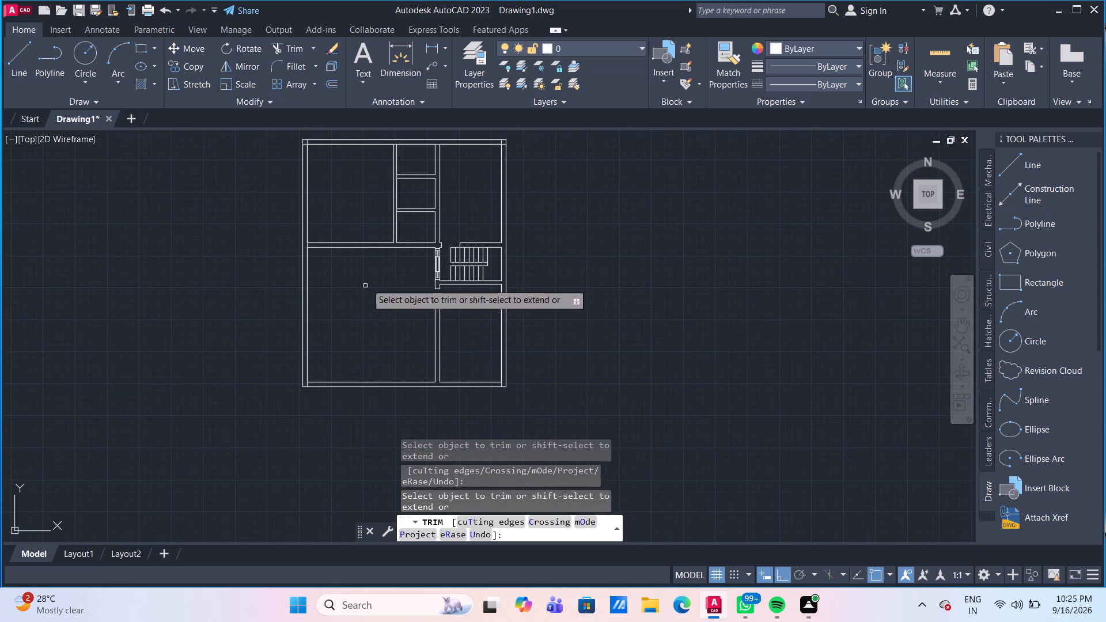
Trim the west outer wall's inner line where the wall north of the large southwest room joins it.
scroll(397, 270, "up", 2)
middle_click_drag(441, 223, 485, 334)
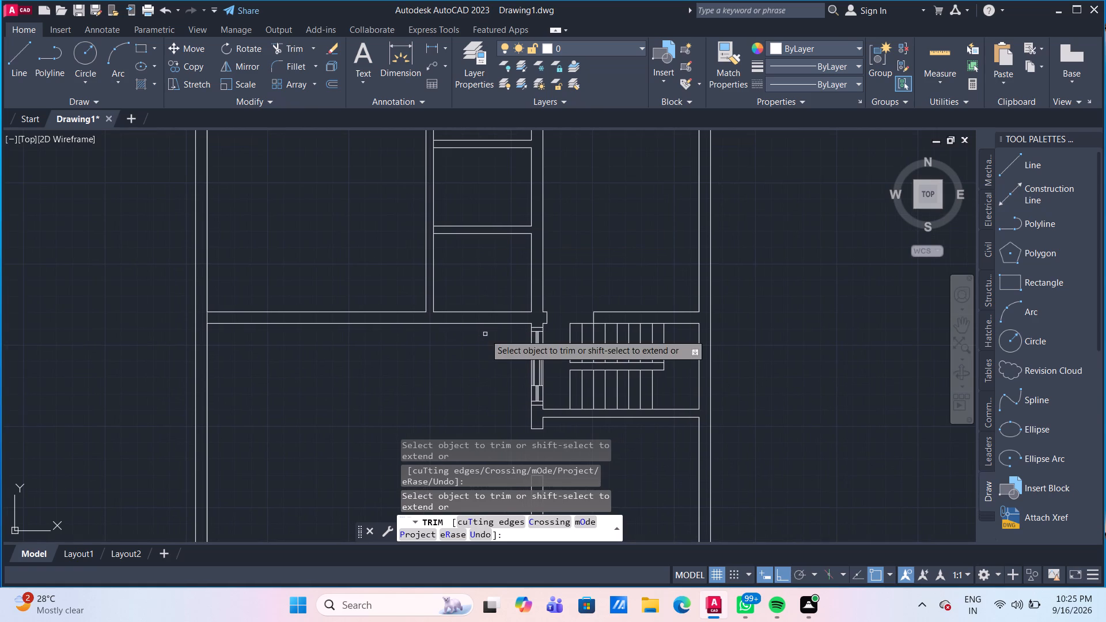
scroll(315, 354, "up", 1)
middle_click_drag(331, 356, 430, 361)
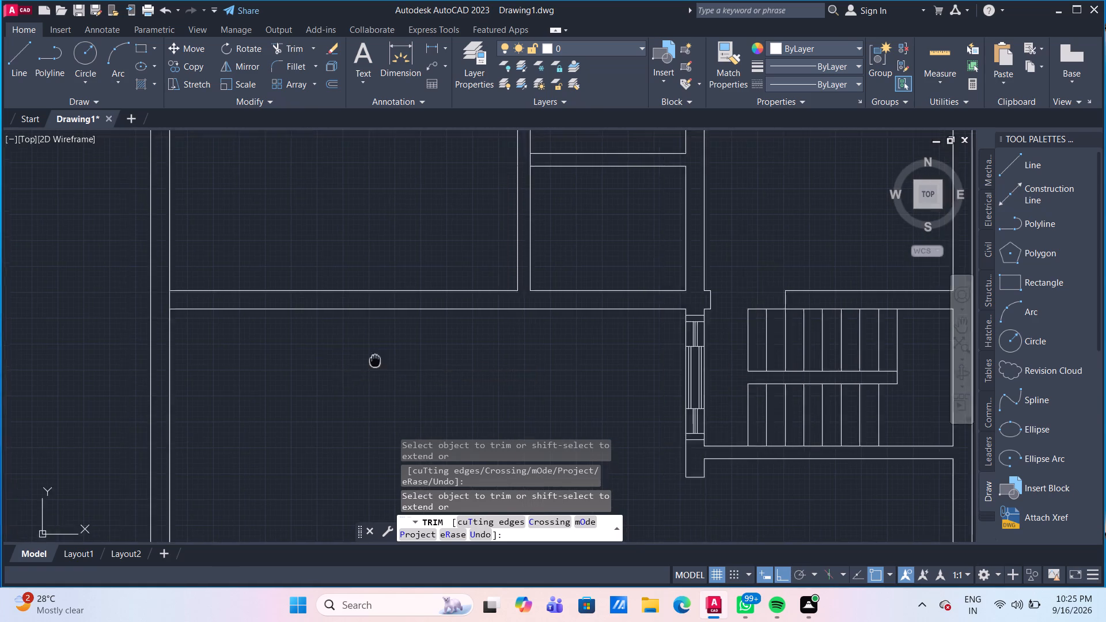
middle_click_drag(430, 361, 486, 361)
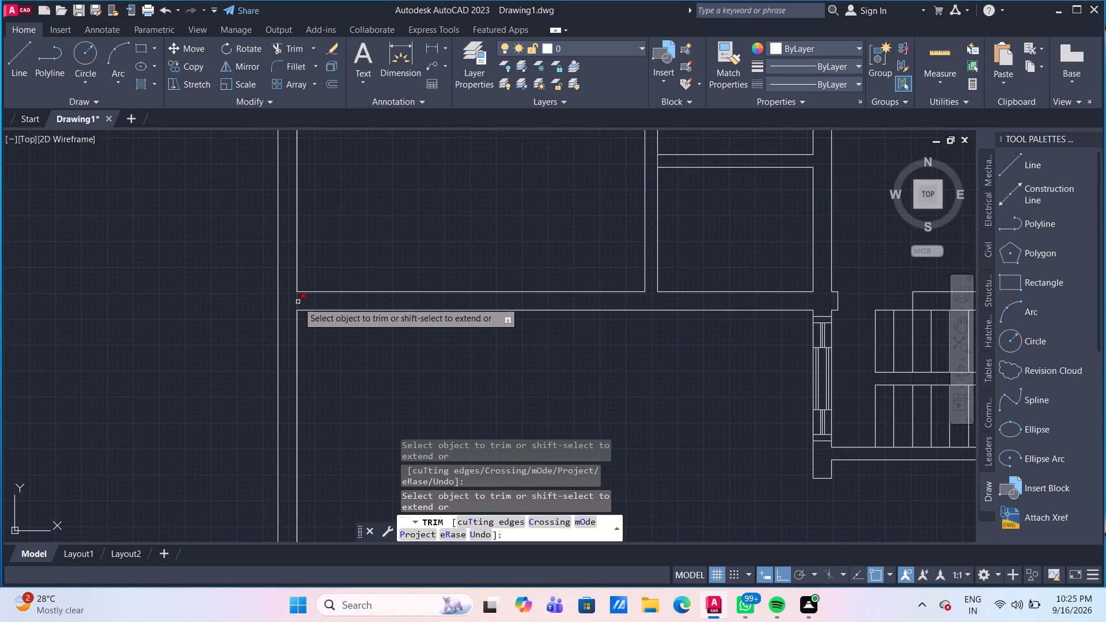
left_click(298, 302)
scroll(298, 302, "down", 2)
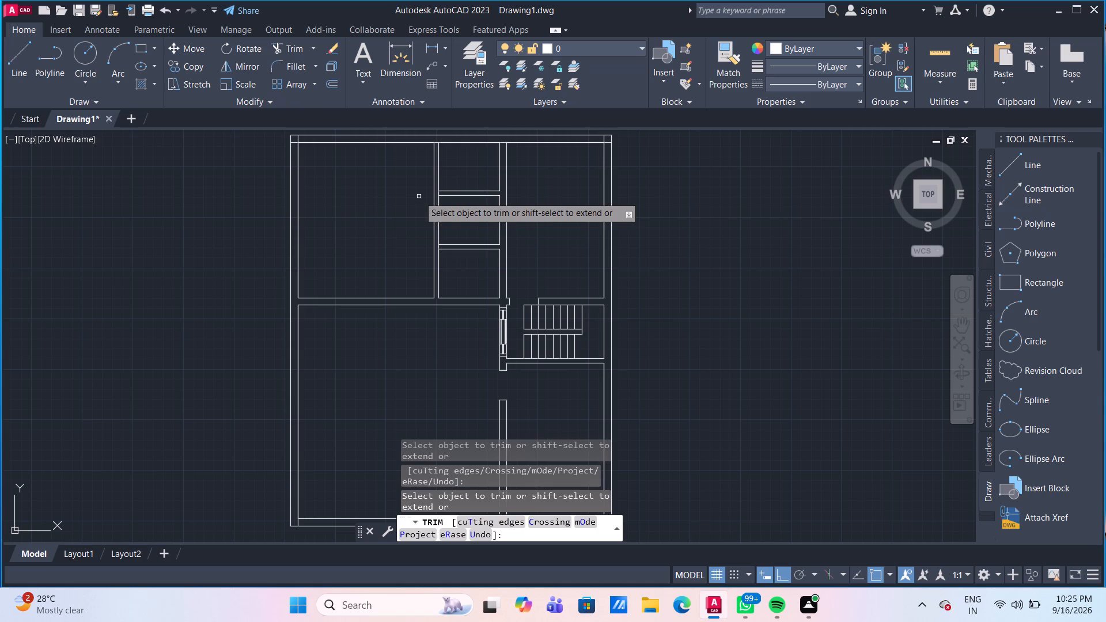
Trim the overlapping inner wall lines at the northwest and northeast corners of the outer wall.
scroll(338, 164, "up", 2)
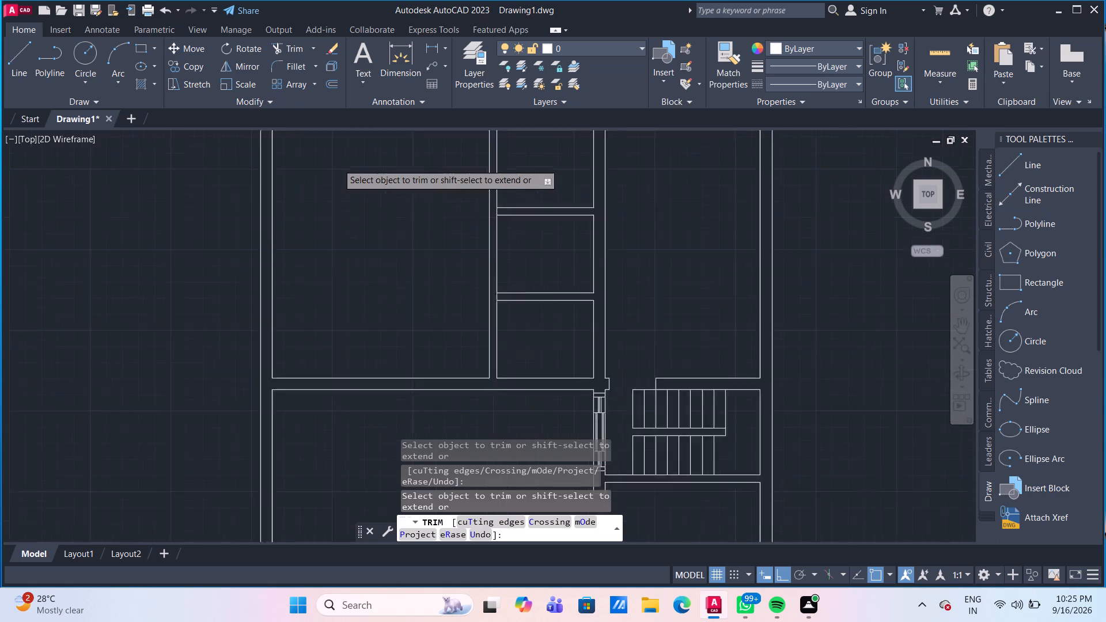
middle_click_drag(341, 165, 416, 336)
scroll(296, 268, "up", 2)
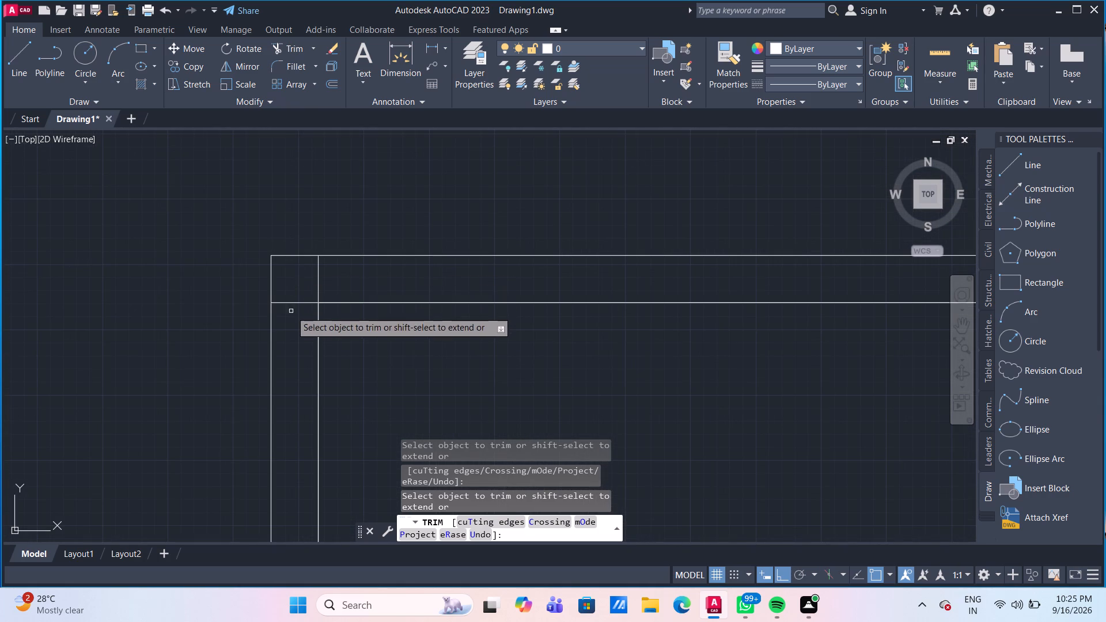
left_click(291, 311)
left_click(321, 279)
scroll(503, 299, "down", 6)
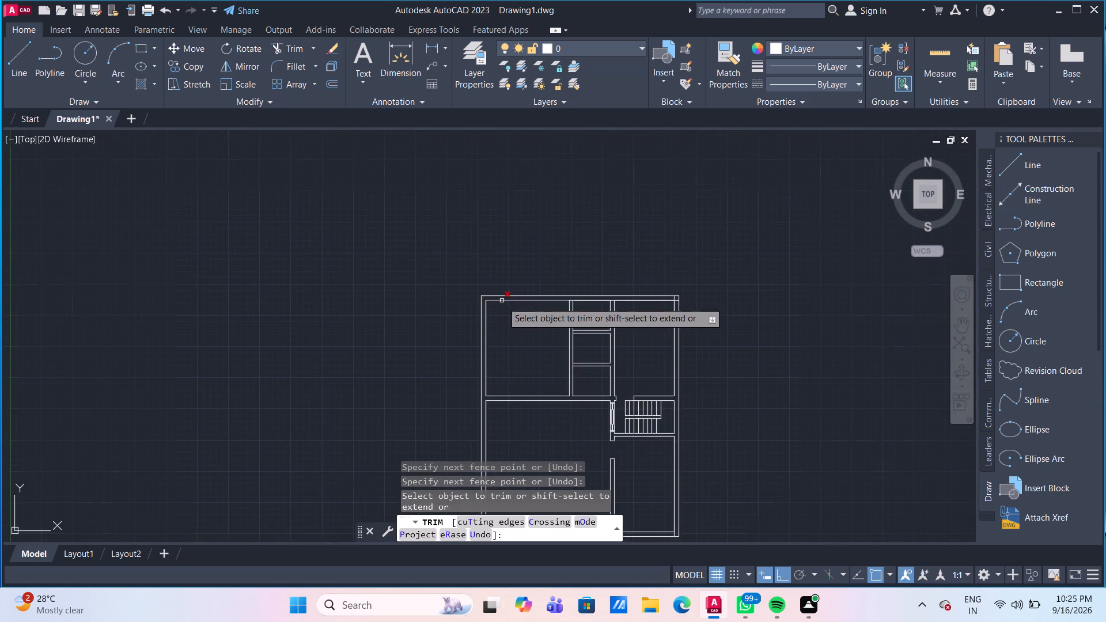
scroll(603, 313, "up", 3)
scroll(644, 260, "up", 3)
scroll(569, 298, "up", 1)
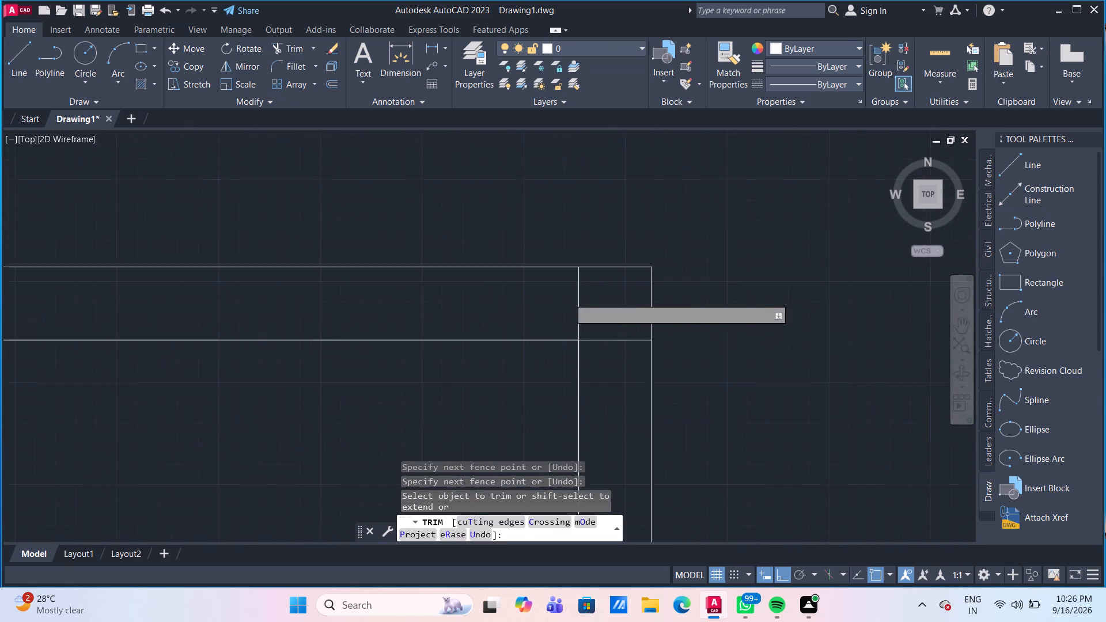
scroll(569, 298, "up", 1)
left_click(570, 288)
left_click(628, 377)
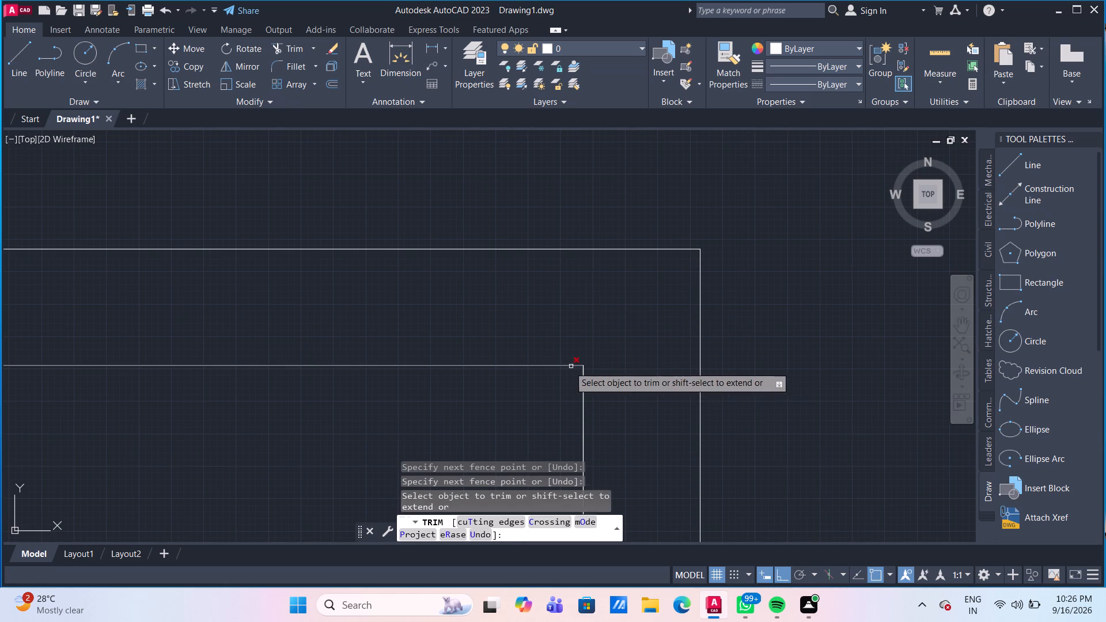
Trim the north wall's inner line where the two partitions flanking the small rooms meet it.
scroll(550, 374, "down", 3)
scroll(422, 443, "down", 1)
middle_click_drag(367, 430, 469, 325)
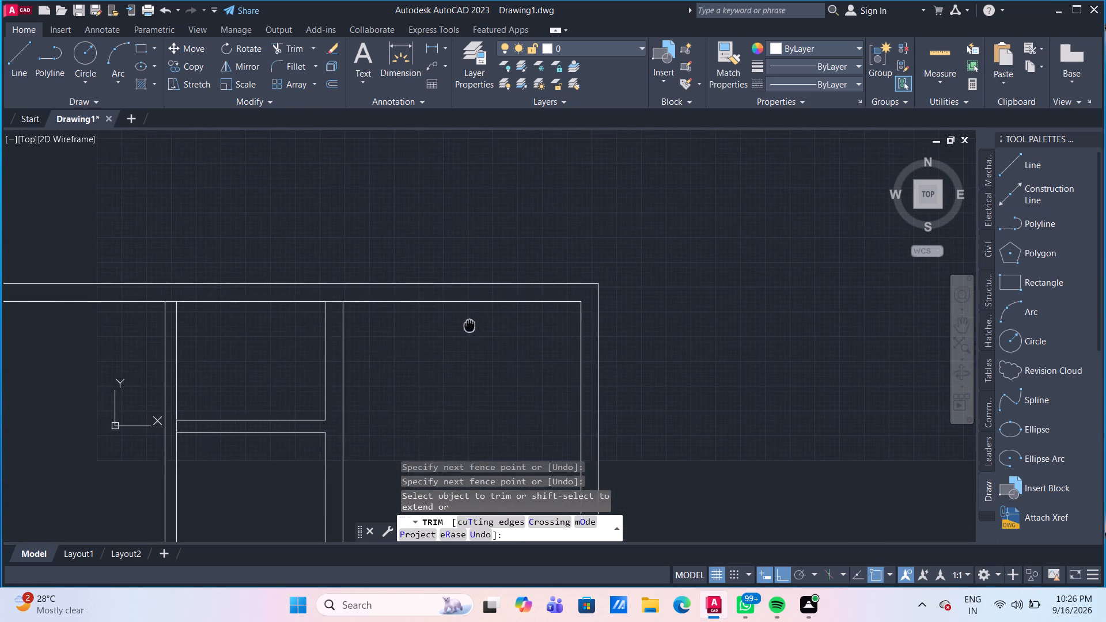
middle_click_drag(469, 325, 543, 341)
scroll(425, 330, "up", 2)
left_click(386, 299)
scroll(297, 328, "down", 2)
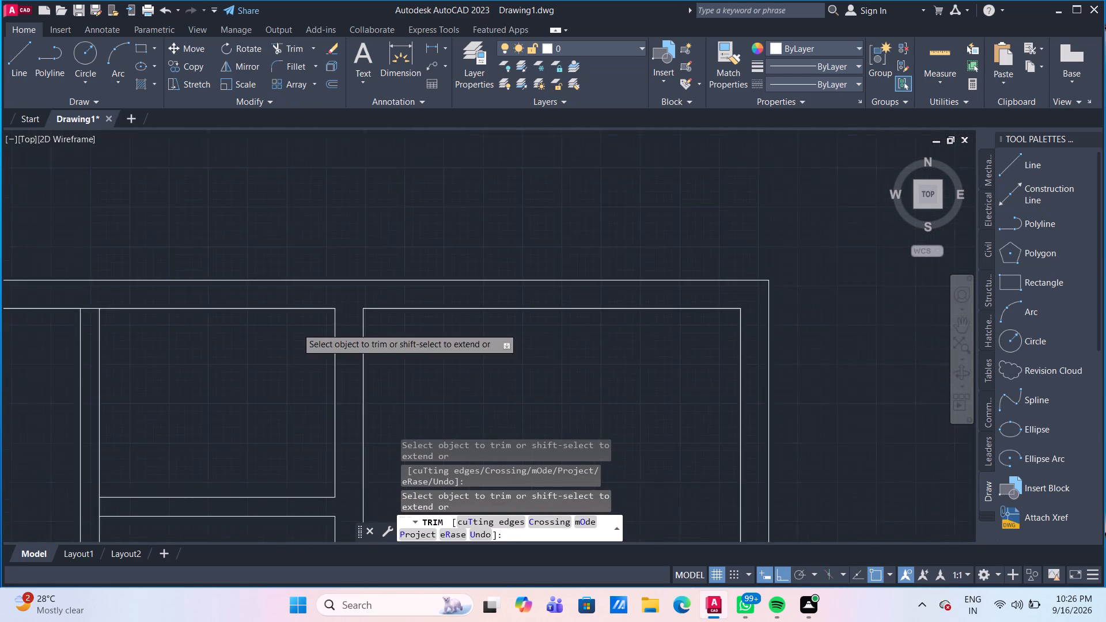
scroll(297, 328, "down", 1)
scroll(230, 328, "up", 3)
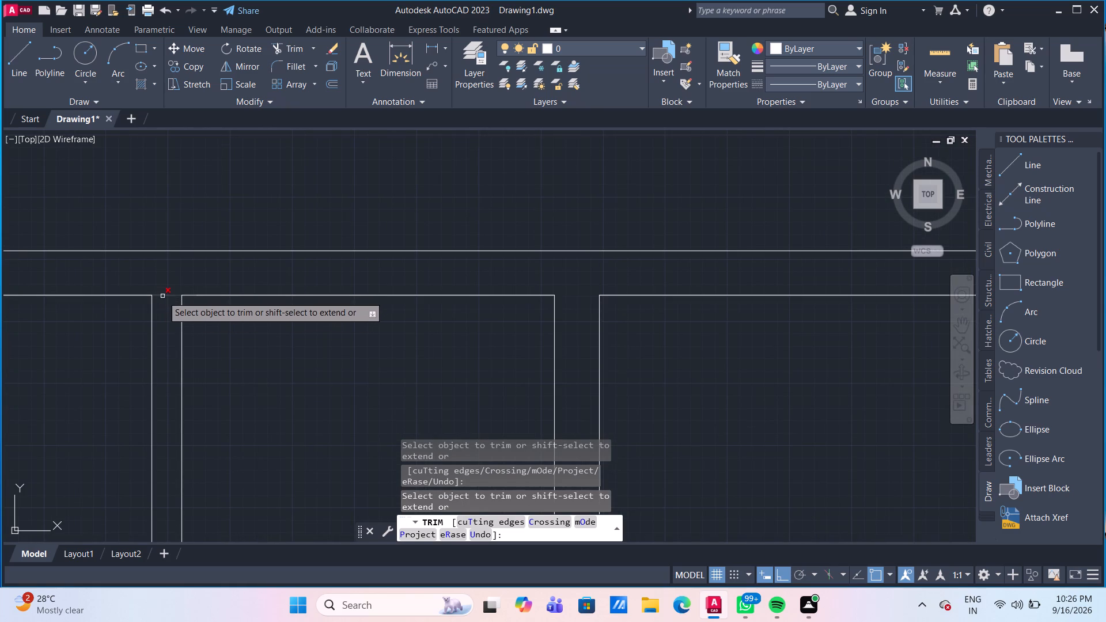
left_click(162, 296)
Trim the east line of the small rooms' west partition at its junctions with both cross partitions.
scroll(261, 343, "down", 3)
middle_click_drag(261, 343, 325, 229)
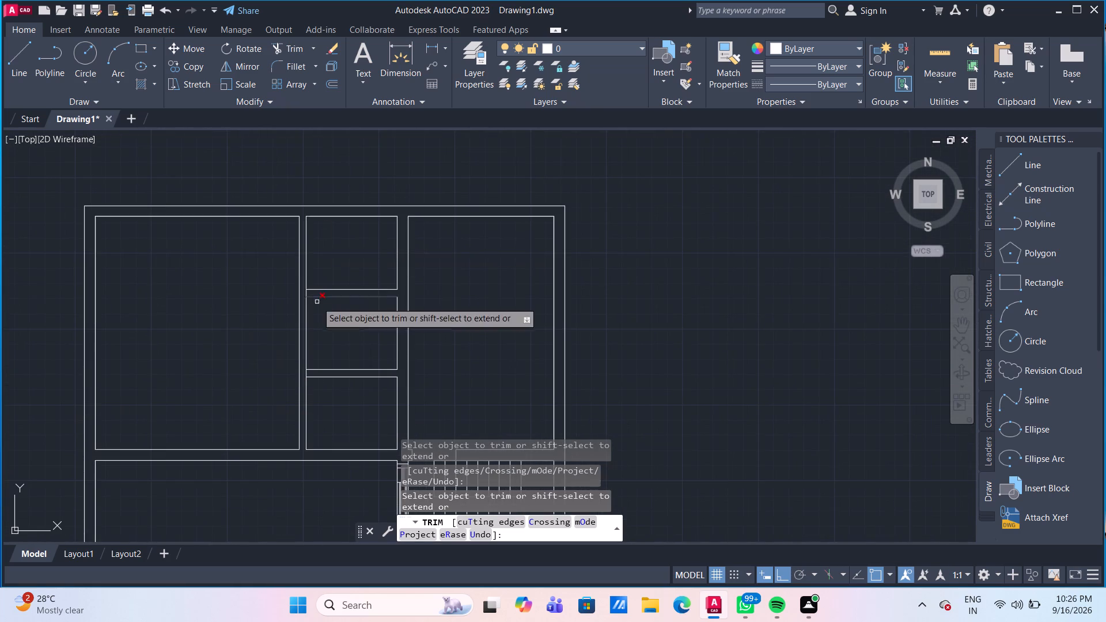
middle_click_drag(325, 325, 349, 272)
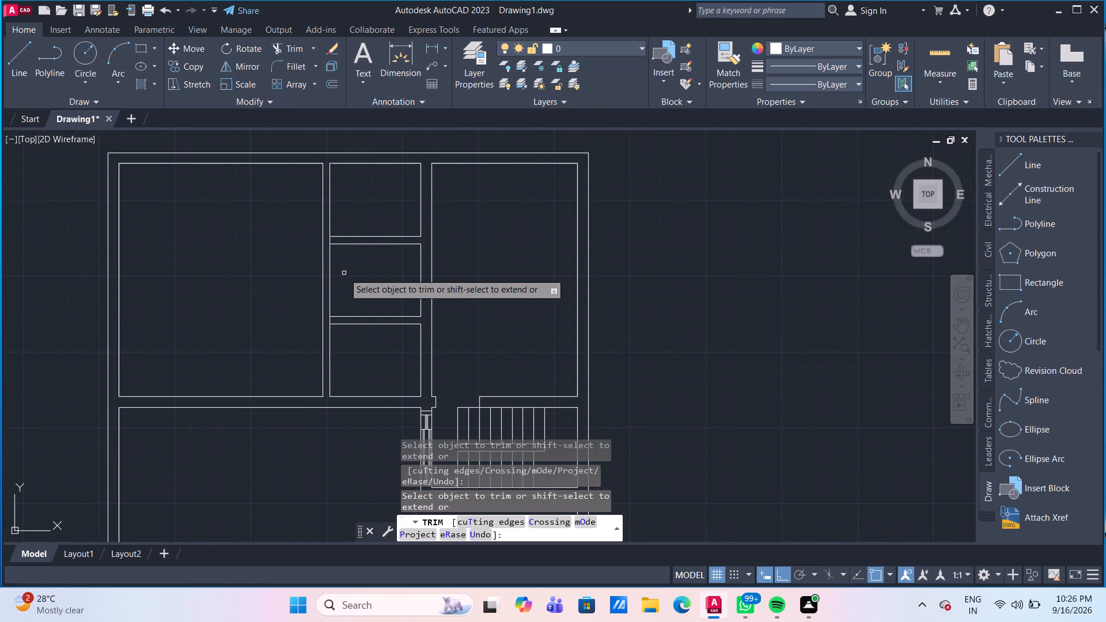
scroll(331, 259, "up", 1)
left_click(328, 229)
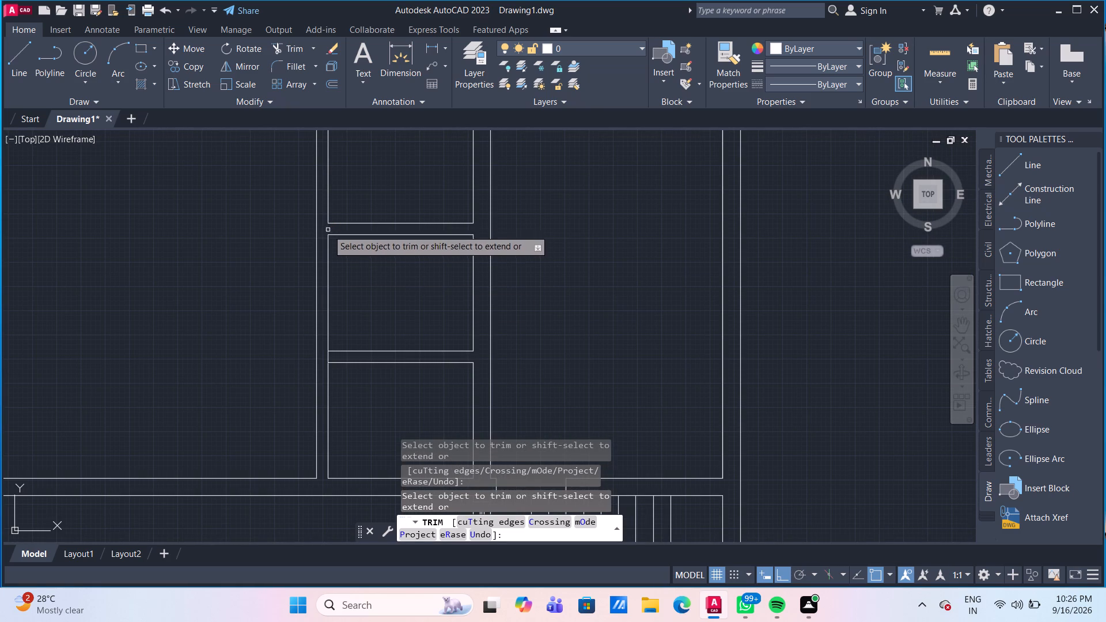
left_click(329, 356)
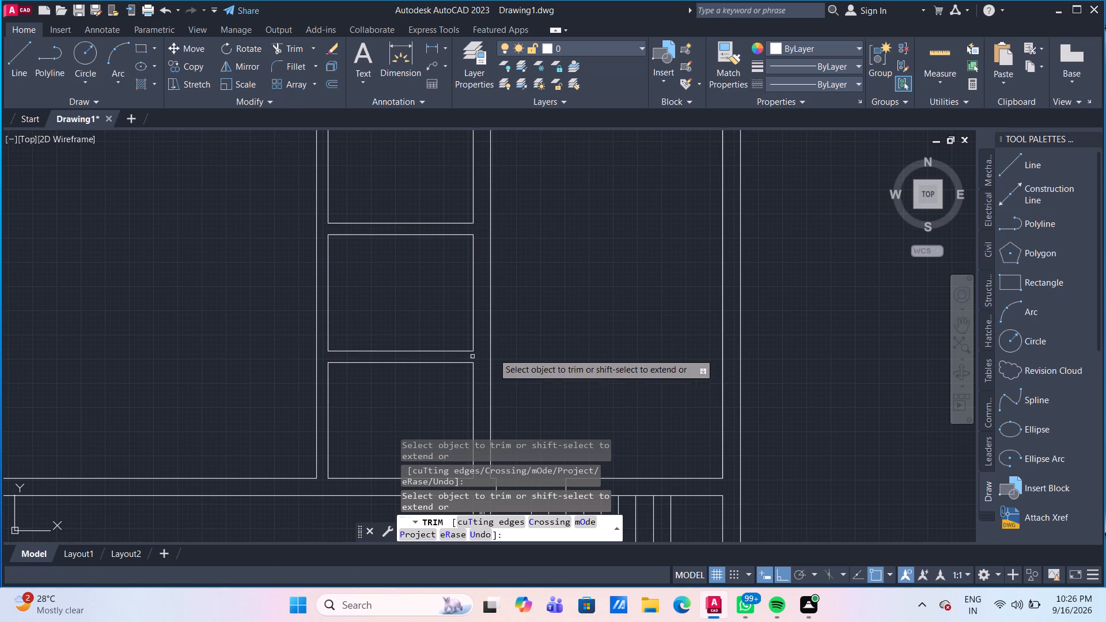
Trim the leftover inner wall line ends at the southwest and southeast corners of the outer wall.
scroll(563, 336, "down", 2)
middle_click_drag(540, 293, 539, 239)
middle_click_drag(482, 364, 482, 272)
middle_click_drag(465, 345, 469, 256)
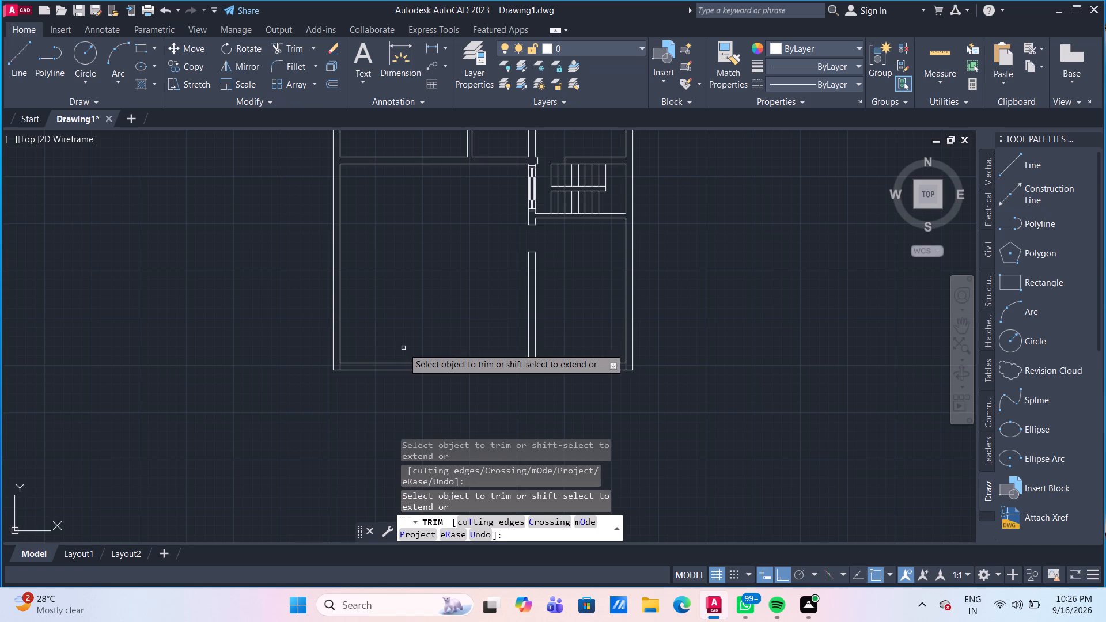
scroll(330, 366, "up", 2)
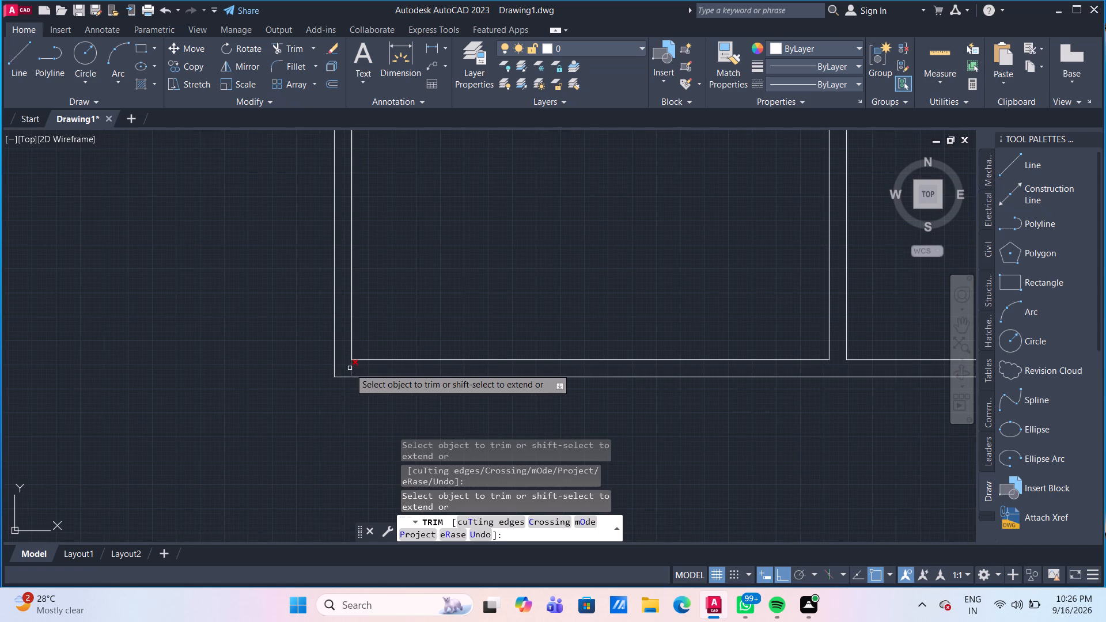
left_click(350, 368)
scroll(624, 265, "down", 3)
scroll(743, 305, "up", 3)
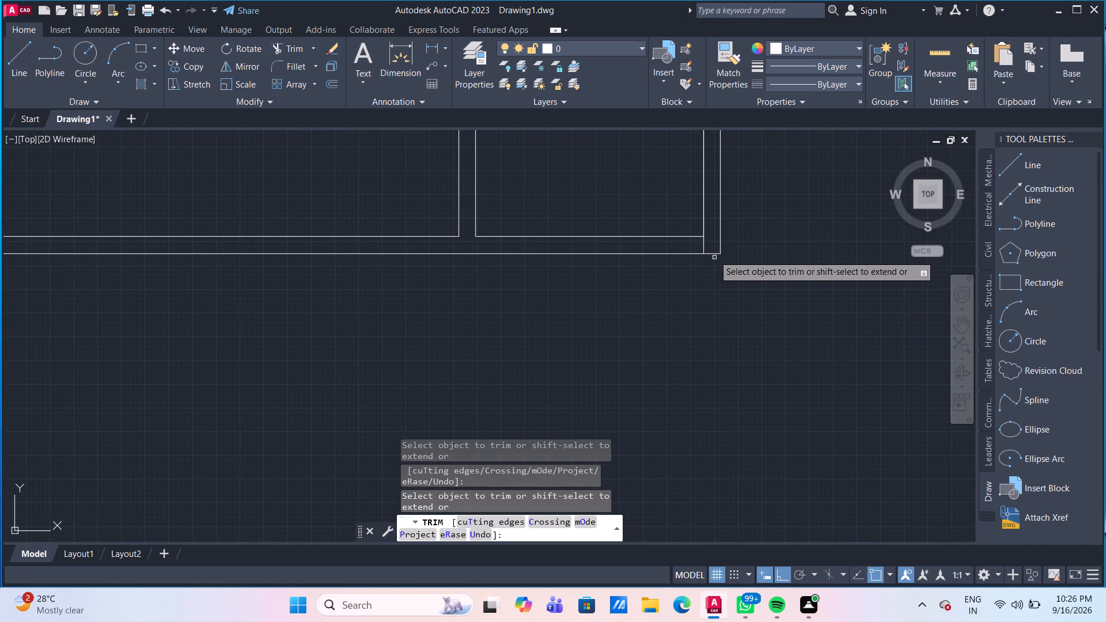
left_click(703, 246)
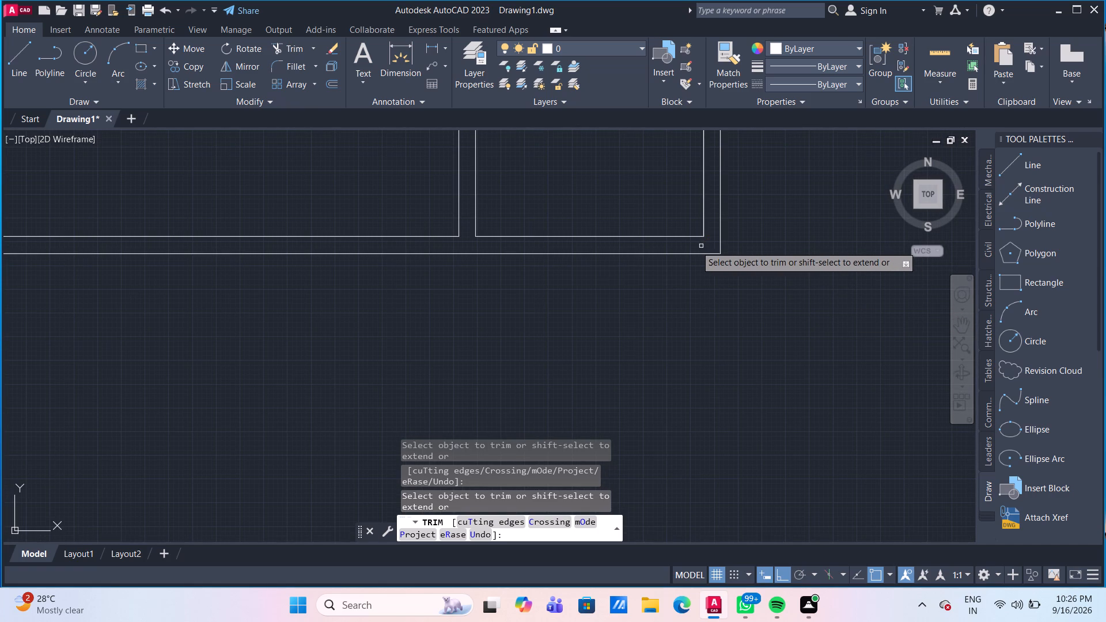
scroll(517, 269, "down", 4)
scroll(473, 226, "up", 1)
middle_click_drag(473, 226, 516, 389)
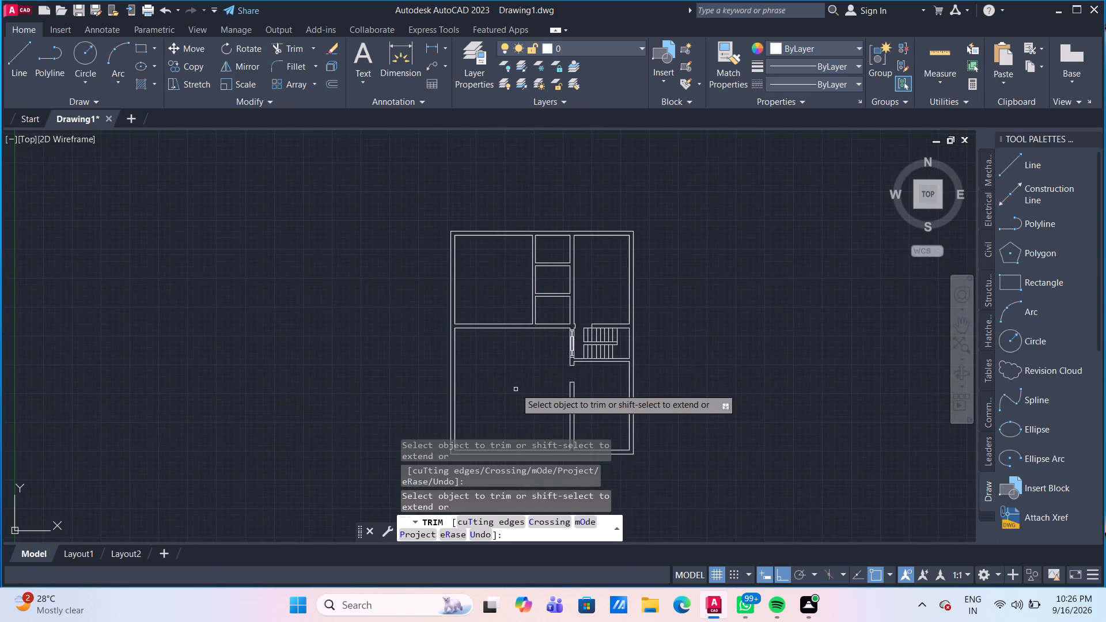
scroll(518, 365, "up", 2)
key("Escape")
Draw a 9" line across the west end of the wall north of the large southwest room.
scroll(675, 280, "down", 1)
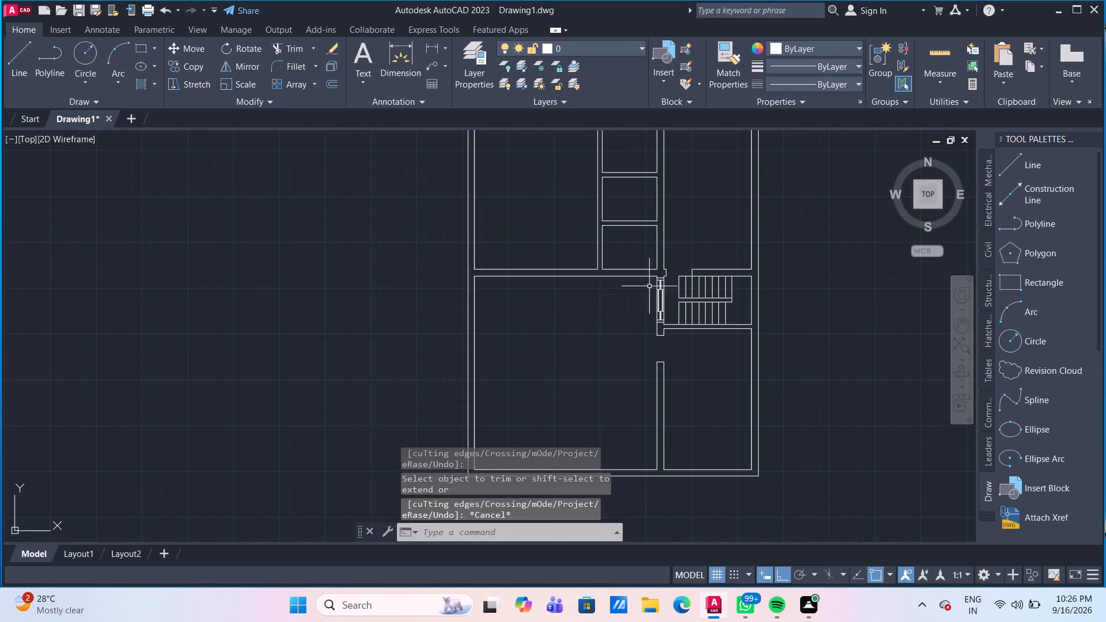
scroll(525, 305, "up", 2)
middle_click_drag(522, 309, 585, 372)
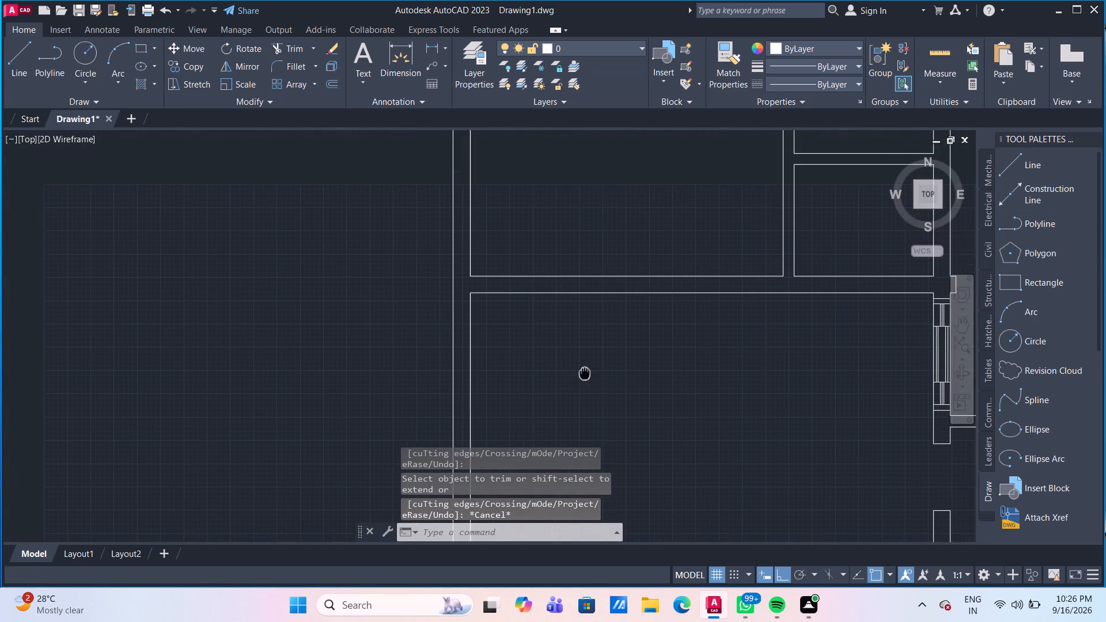
middle_click_drag(585, 372, 585, 373)
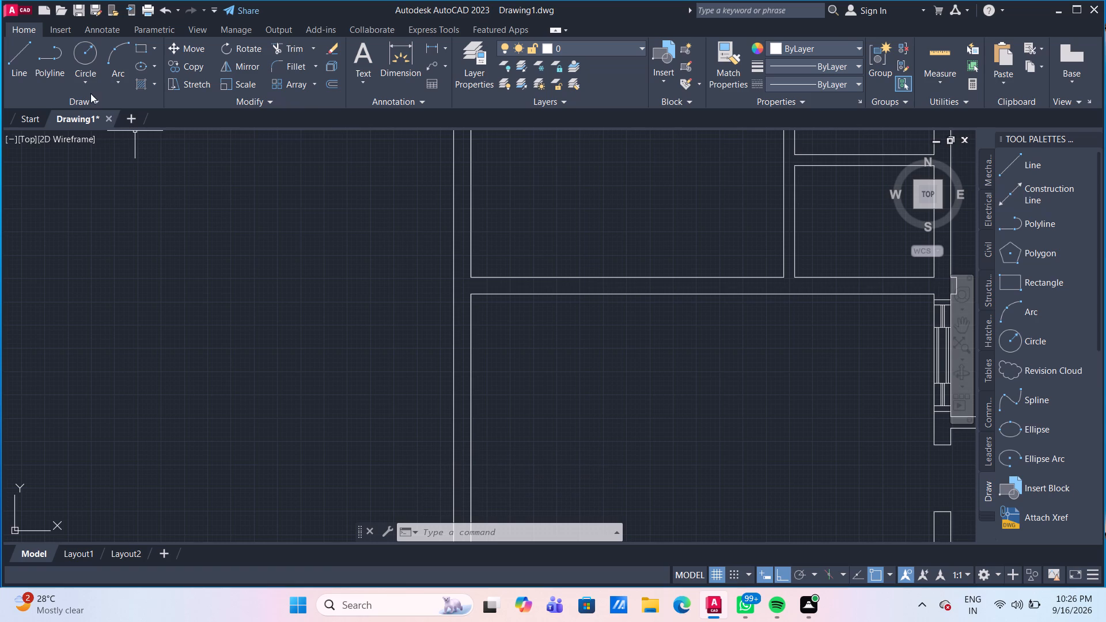
left_click_drag(16, 55, 28, 62)
scroll(514, 266, "up", 2)
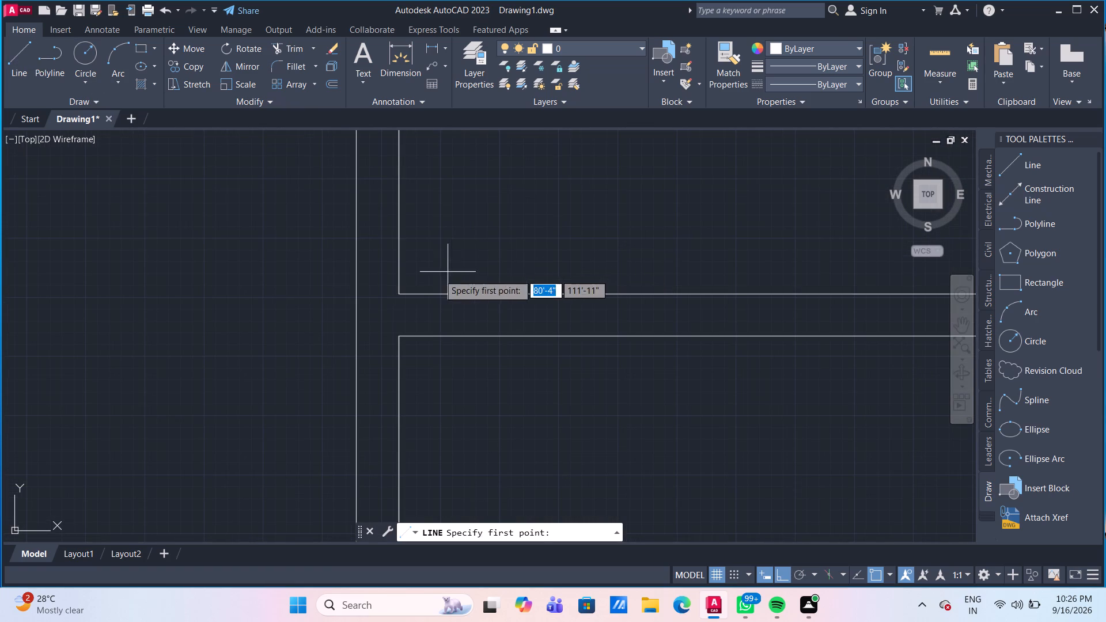
left_click(400, 297)
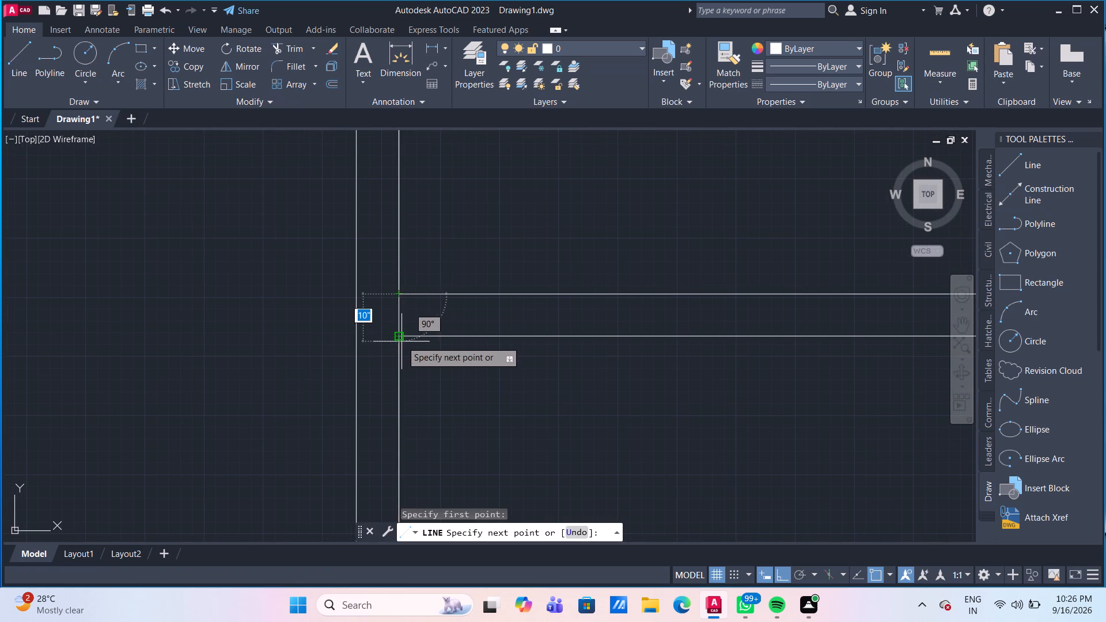
left_click(400, 336)
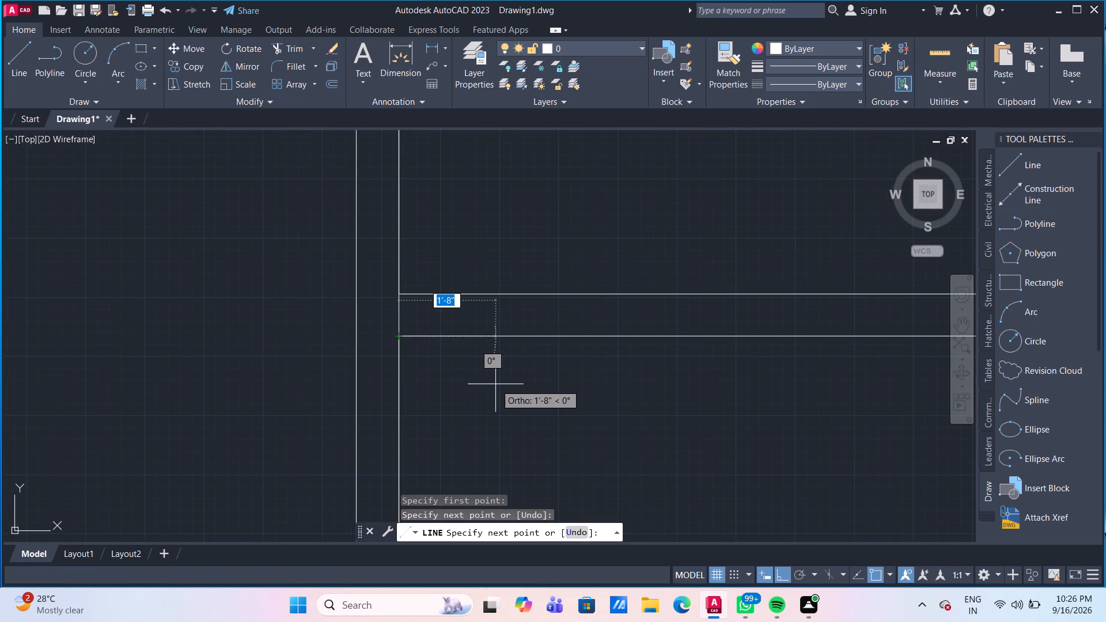
key("Escape")
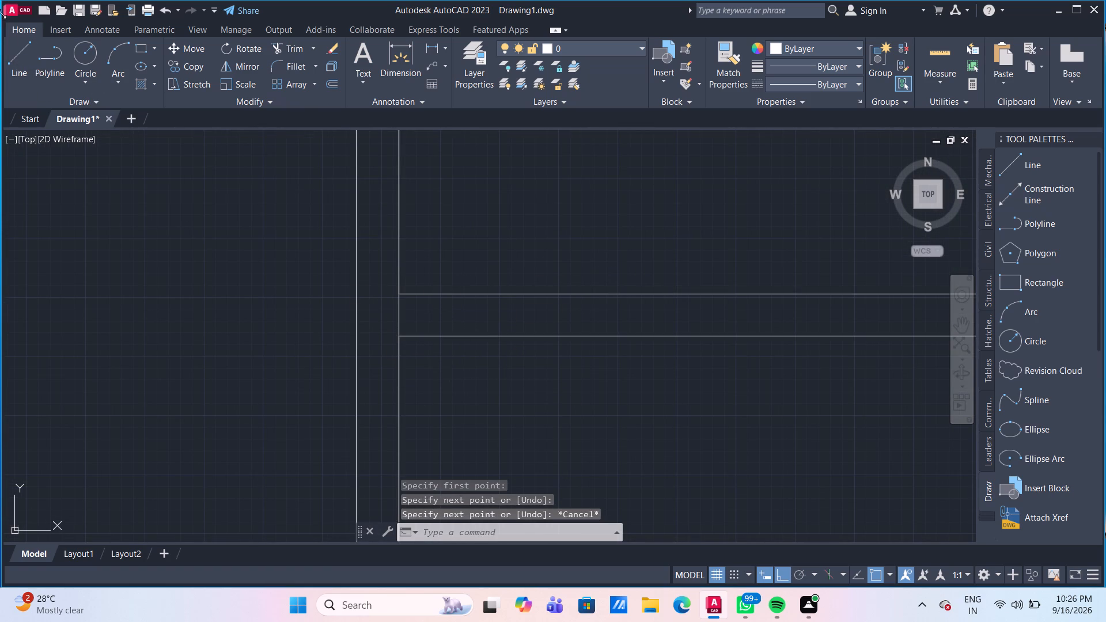
Copy the short line at that wall's west end 3" to the east.
left_click(26, 65)
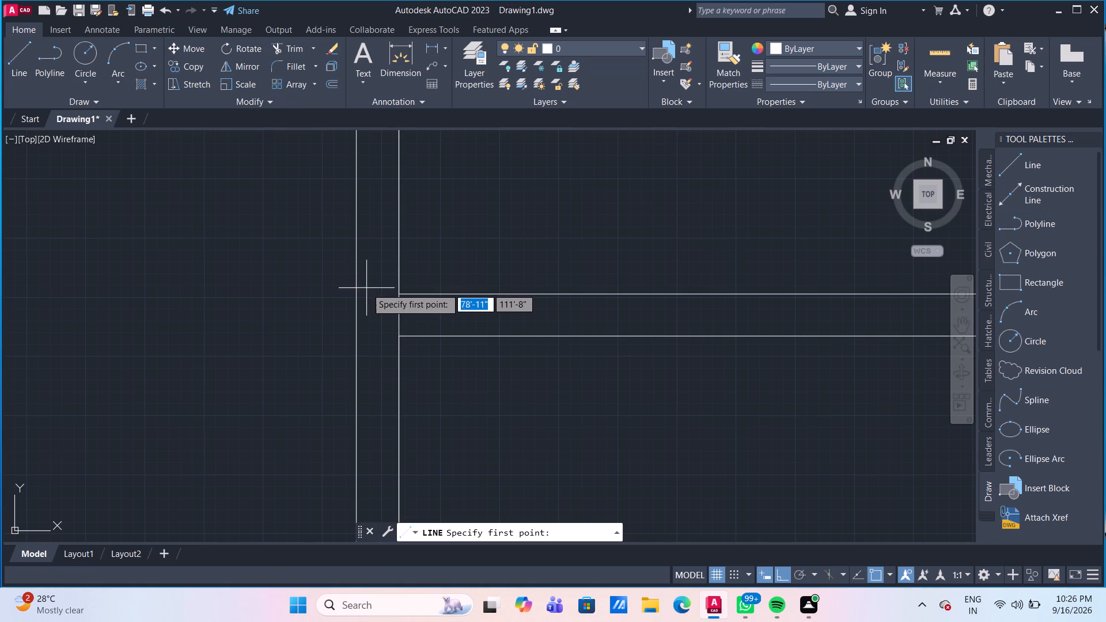
key("Escape")
left_click(398, 313)
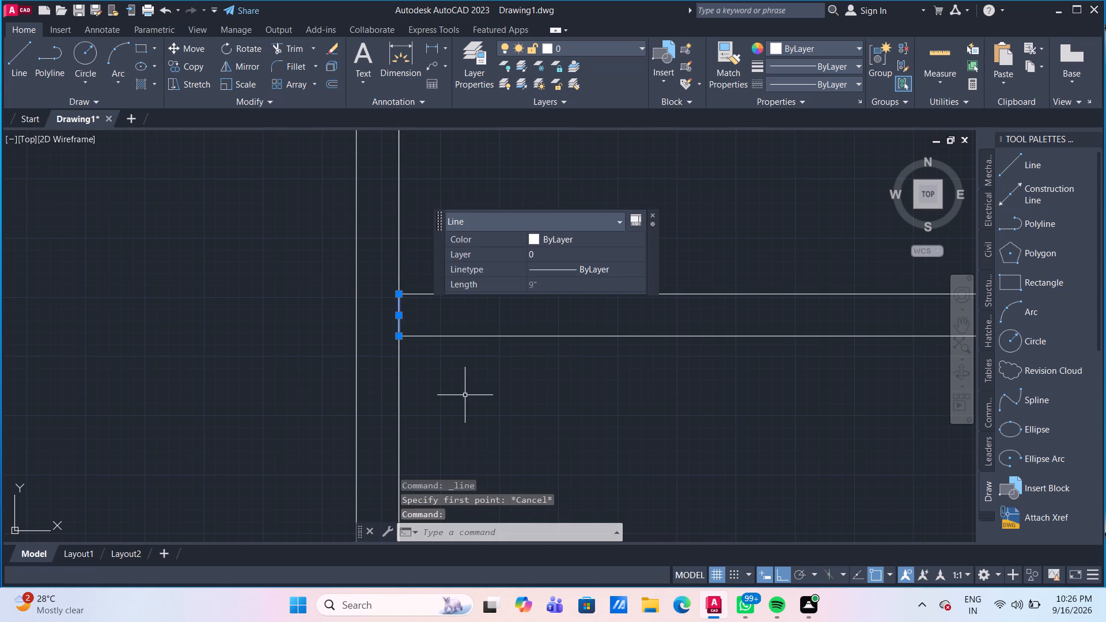
type("CO")
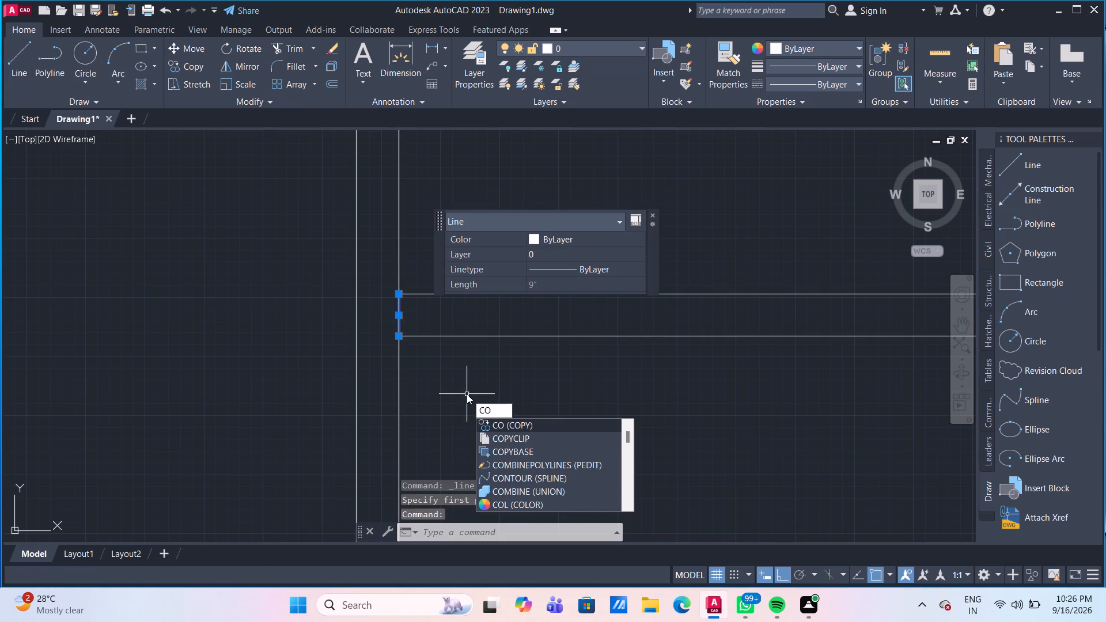
key("Return")
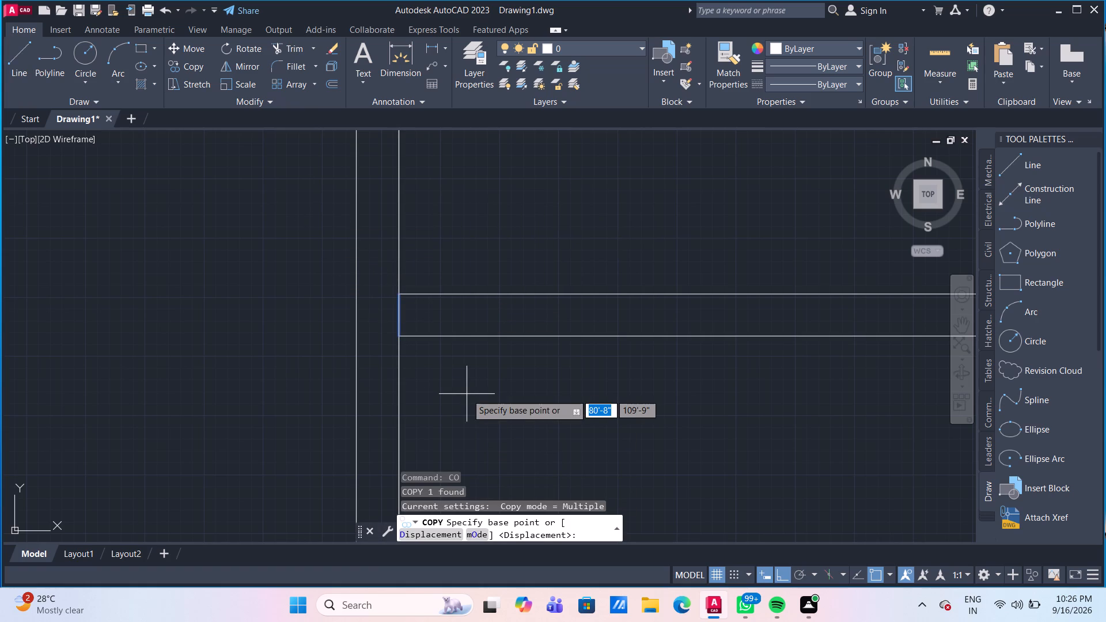
left_click(400, 340)
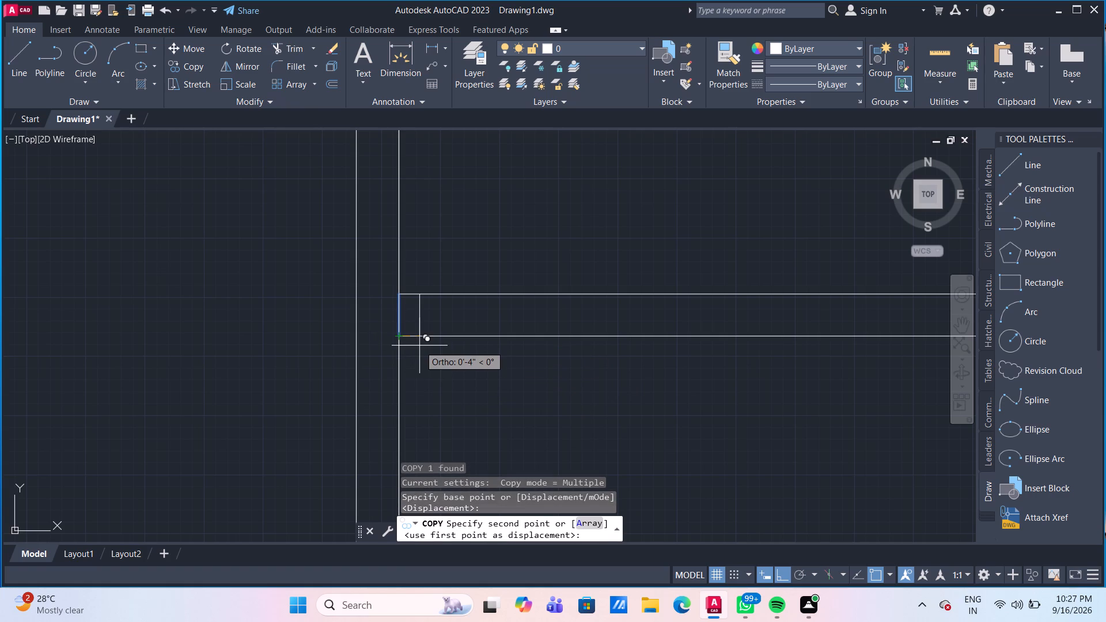
key("3")
key("shift+quotedbl")
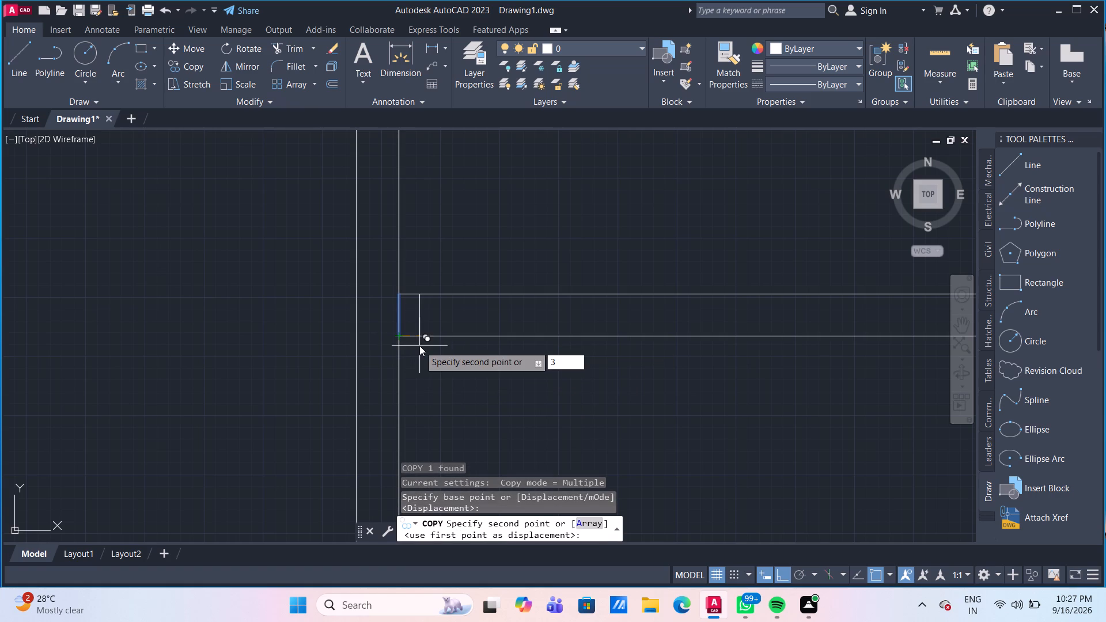
key("Return")
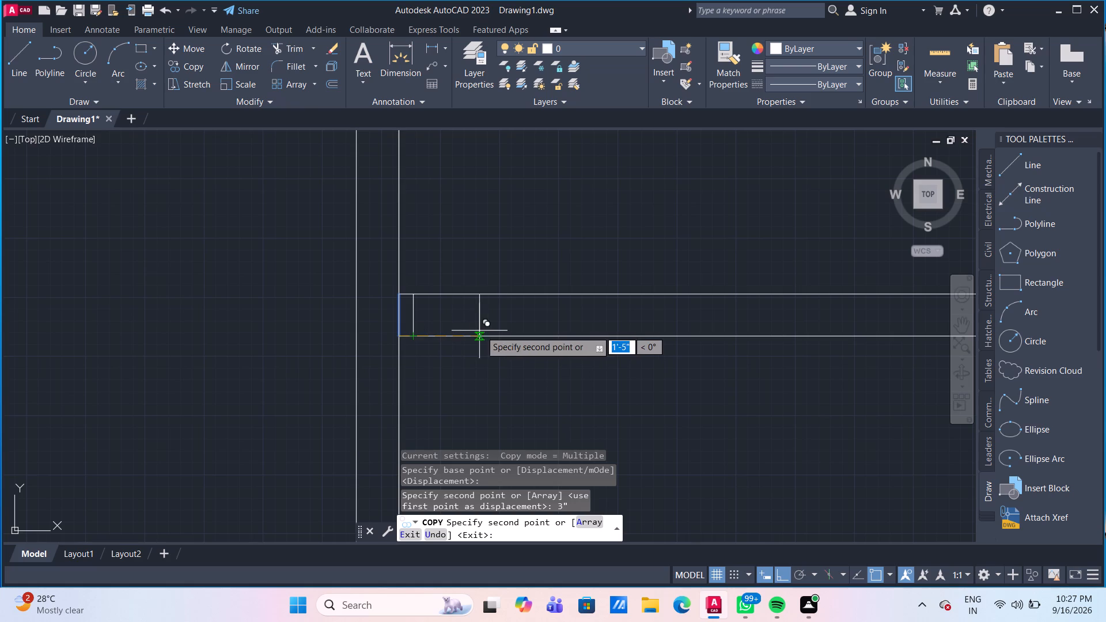
Copy the short line at the wall's west end 3'3" to the east as the second door jamb.
type("3'3\"")
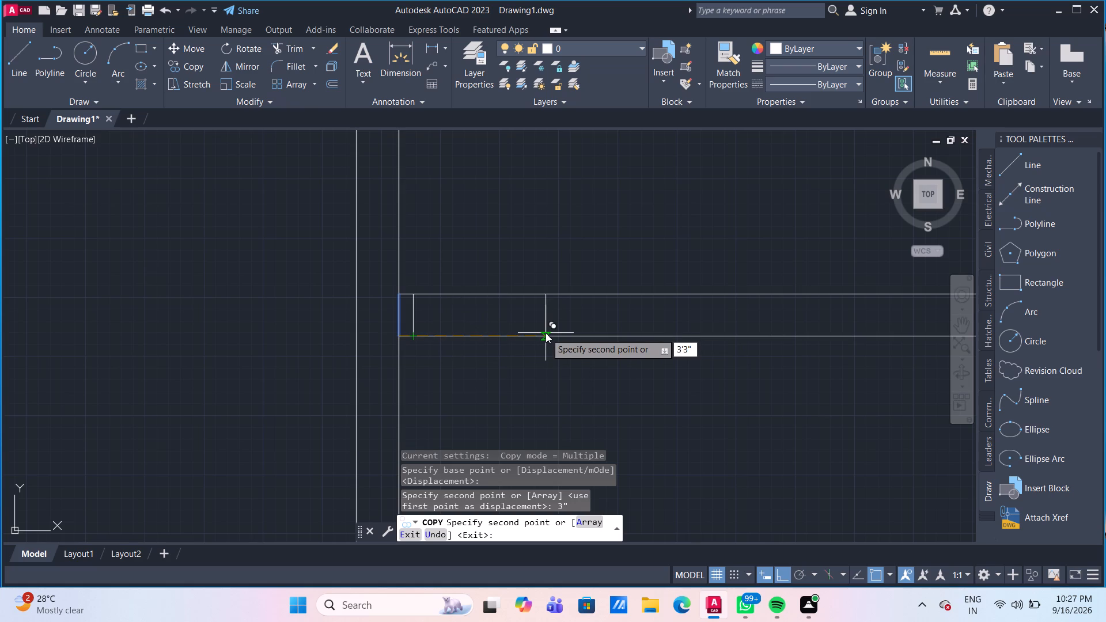
key("Return")
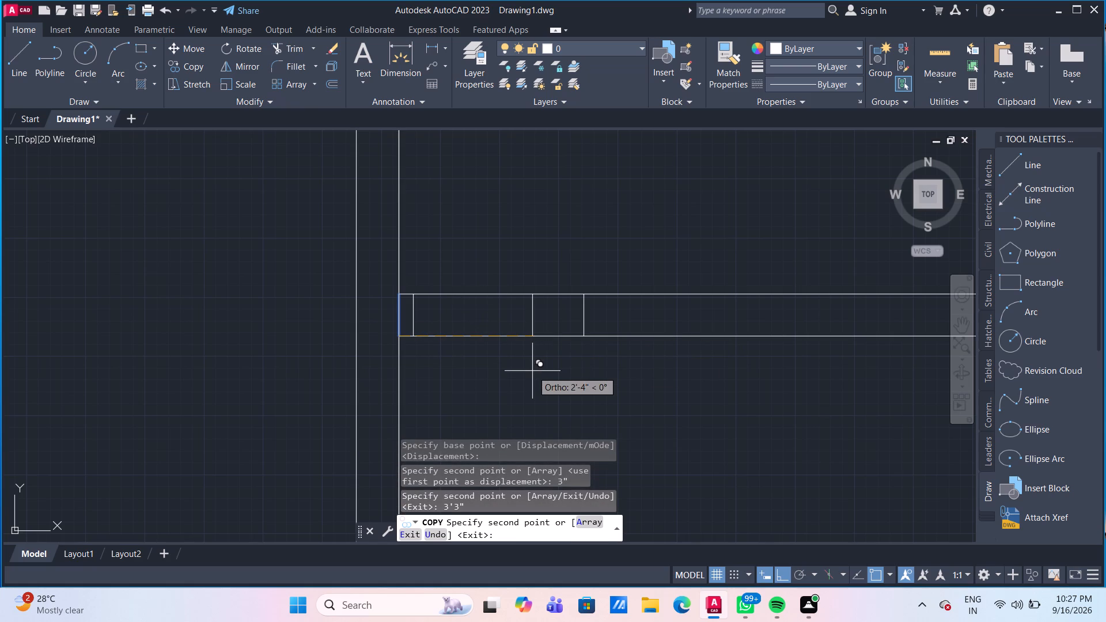
key("Escape")
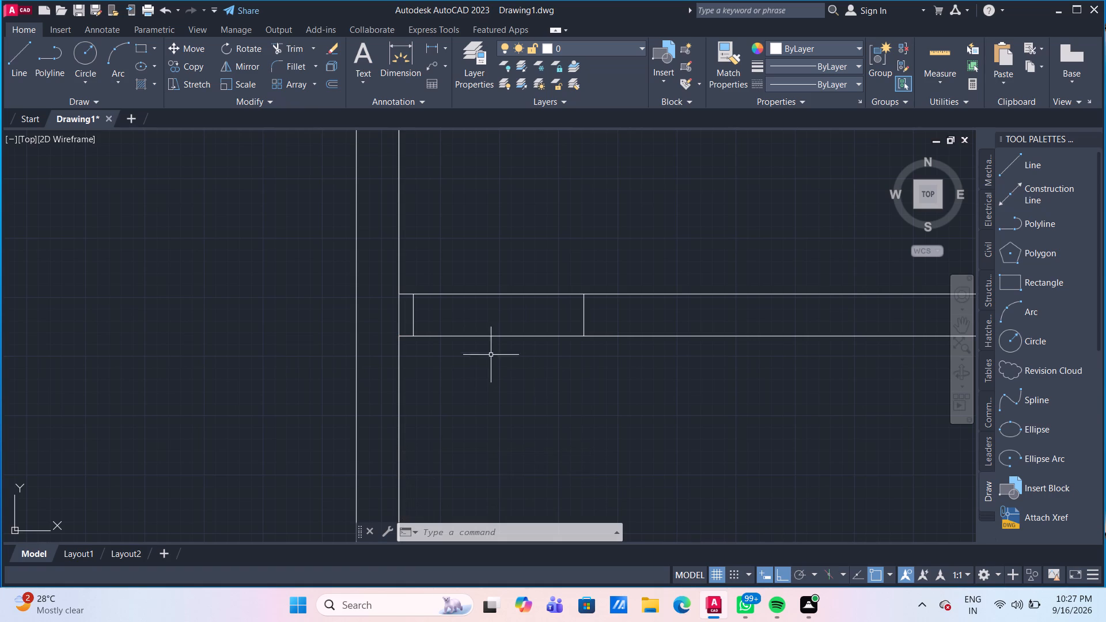
Move both door jamb lines in the wall north of the large southwest room 6" to the east.
scroll(357, 324, "up", 1)
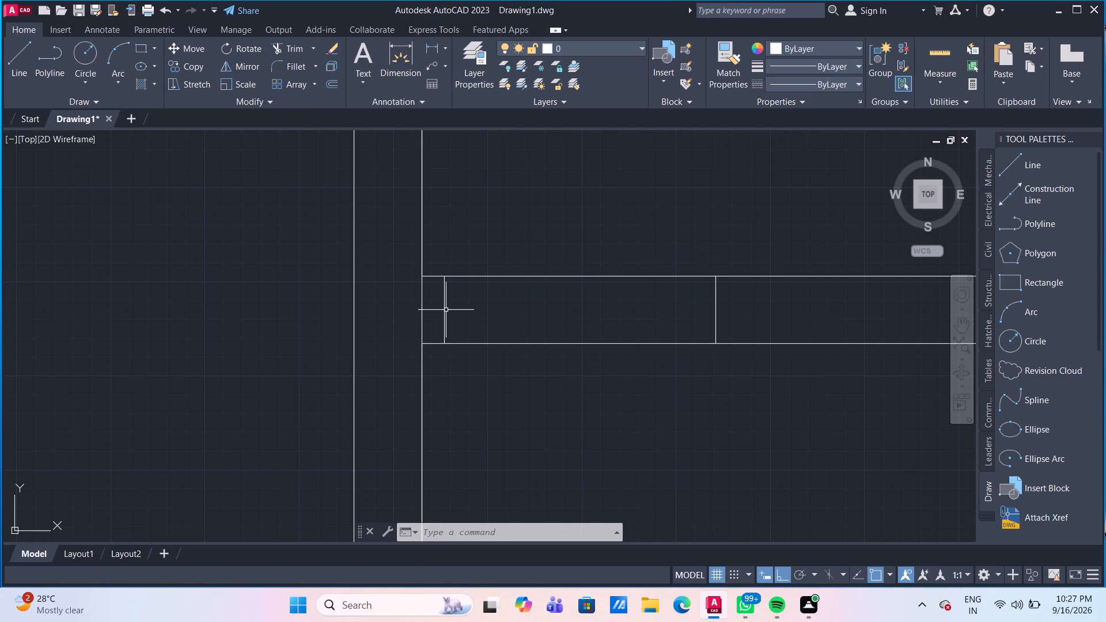
left_click(443, 310)
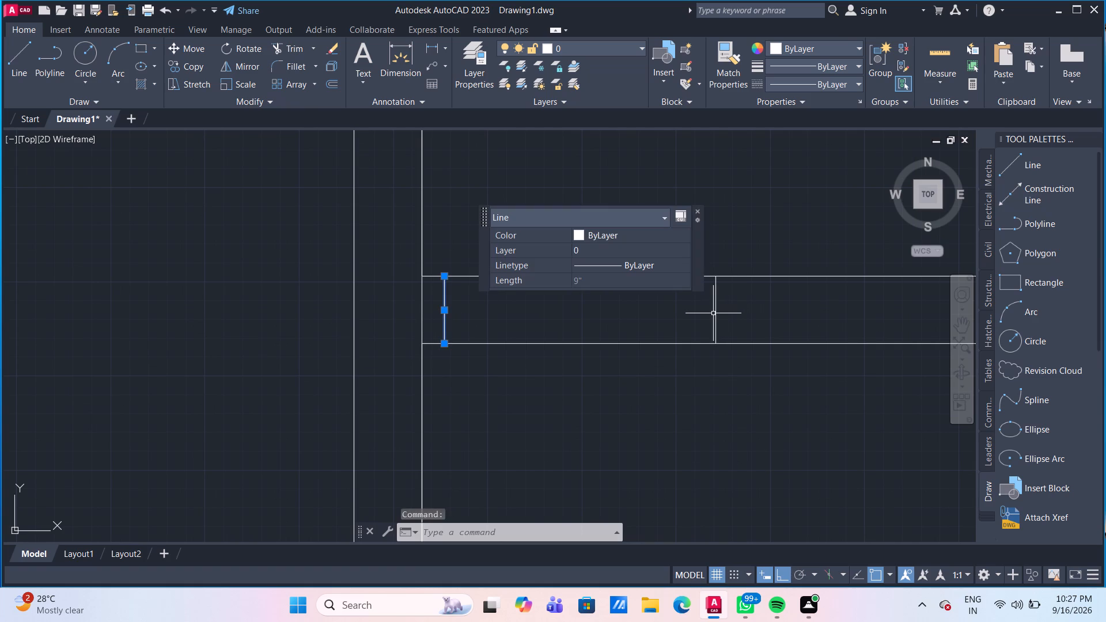
left_click(715, 313)
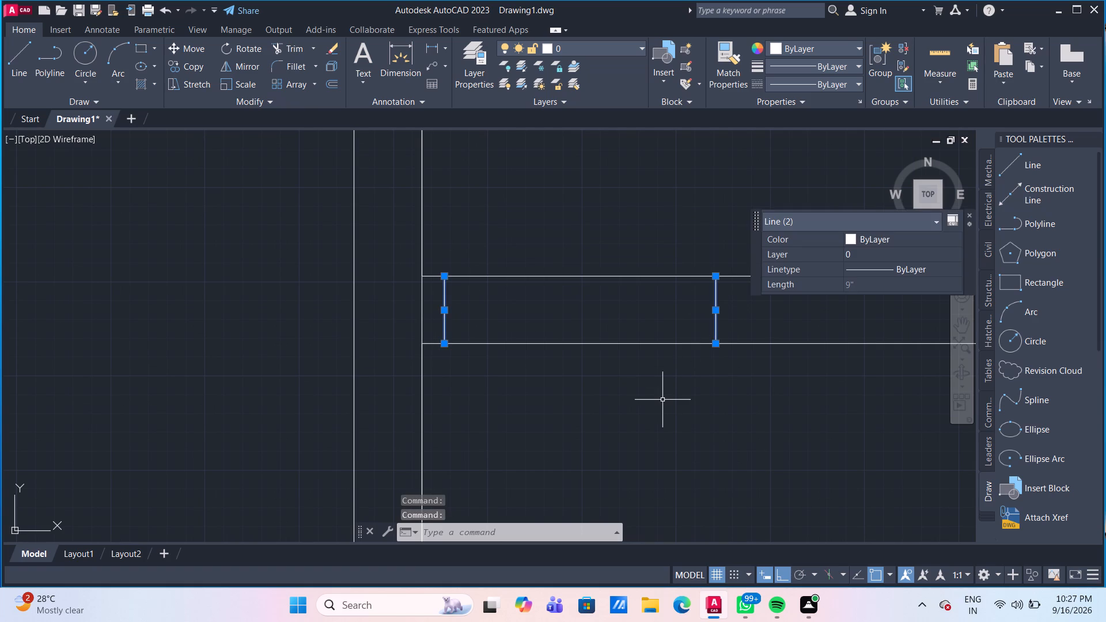
key("m")
key("Return")
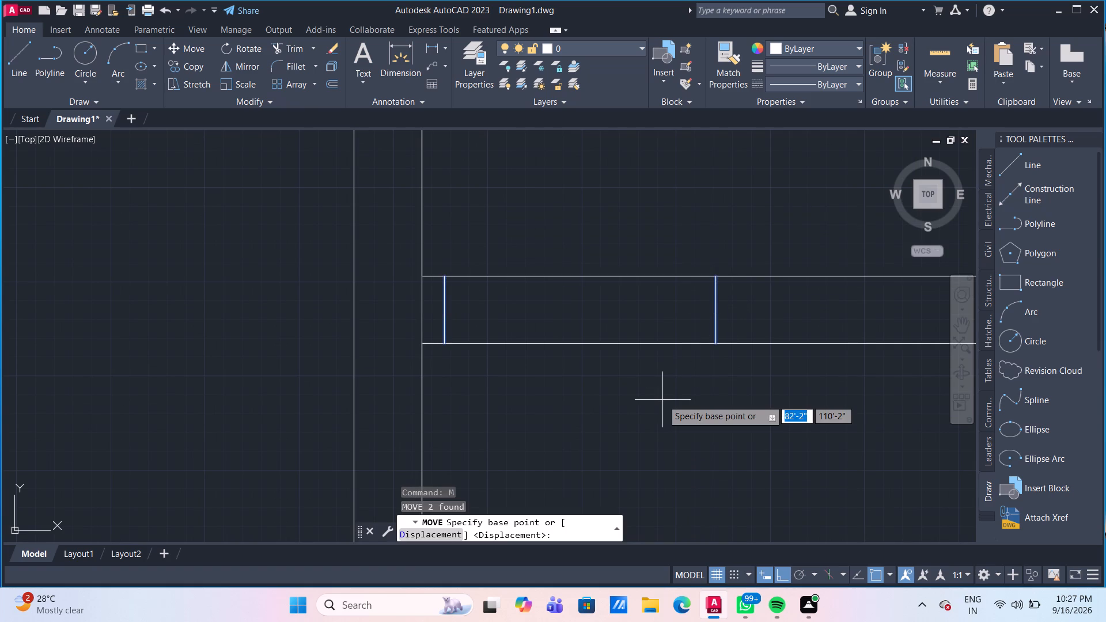
left_click(445, 346)
type("6\"")
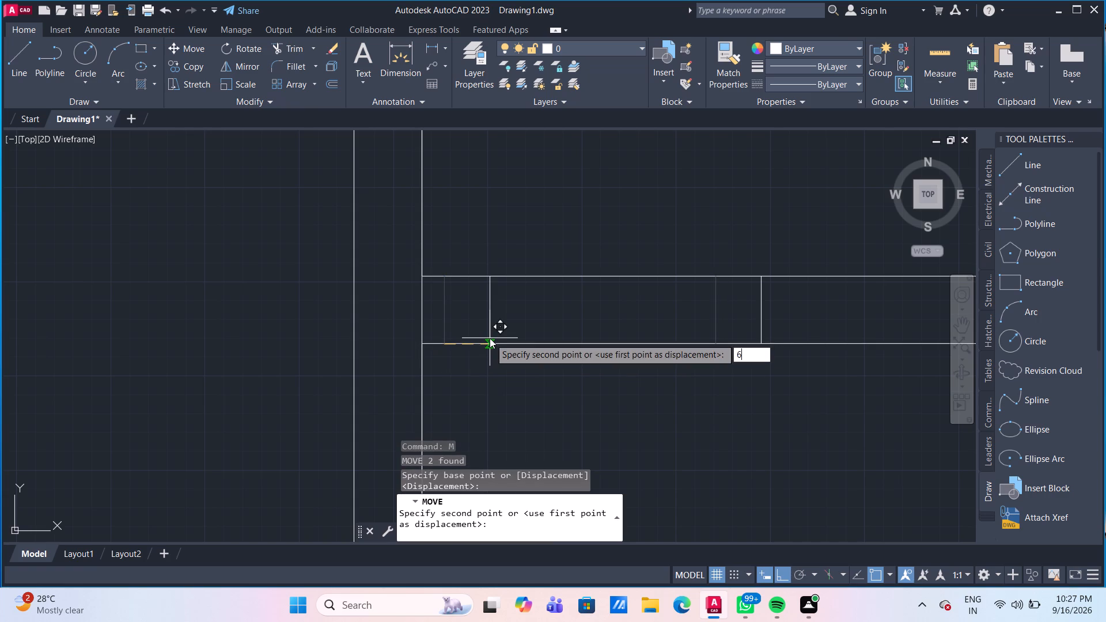
key("Return")
Copy the two door jamb lines straight down onto the south outer wall near the southwest corner.
scroll(602, 318, "down", 4)
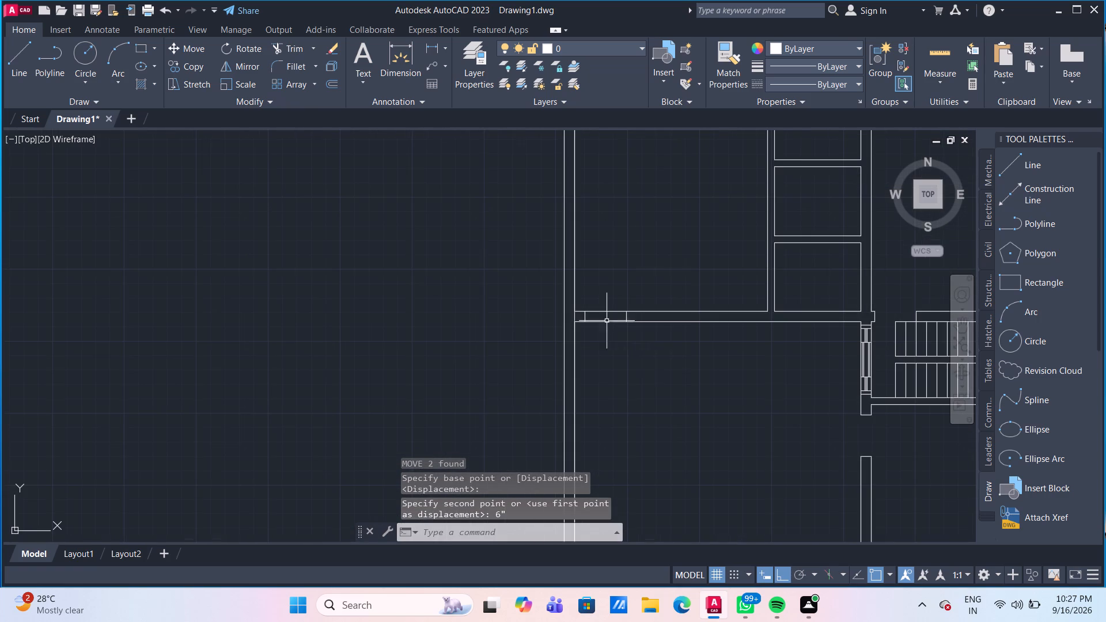
middle_click_drag(659, 356, 632, 239)
scroll(632, 239, "up", 1)
scroll(632, 239, "down", 2)
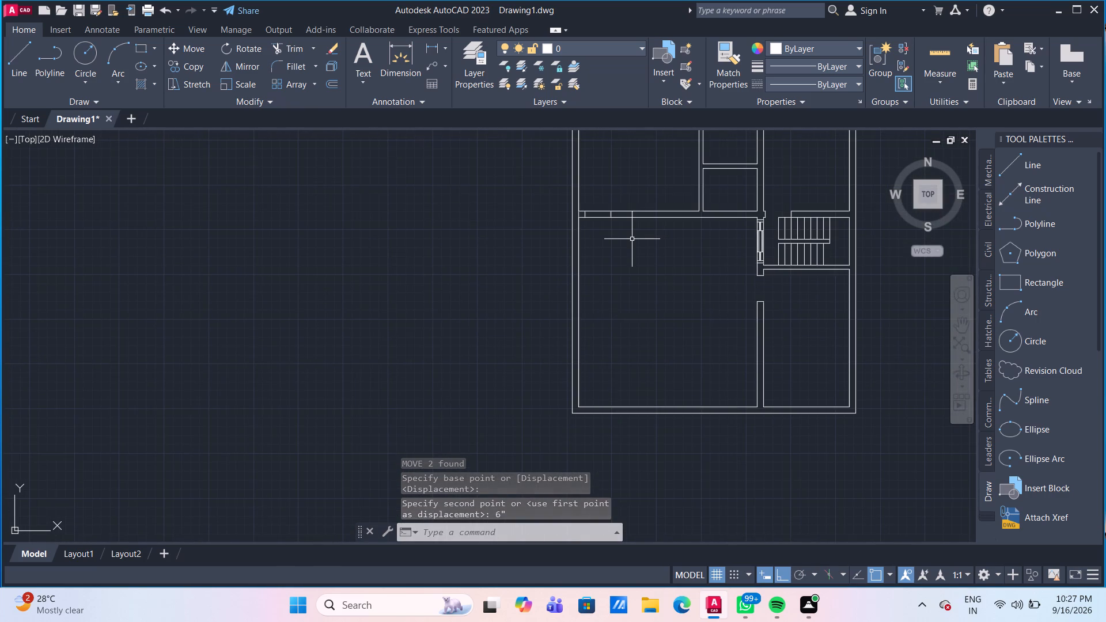
scroll(630, 217, "up", 3)
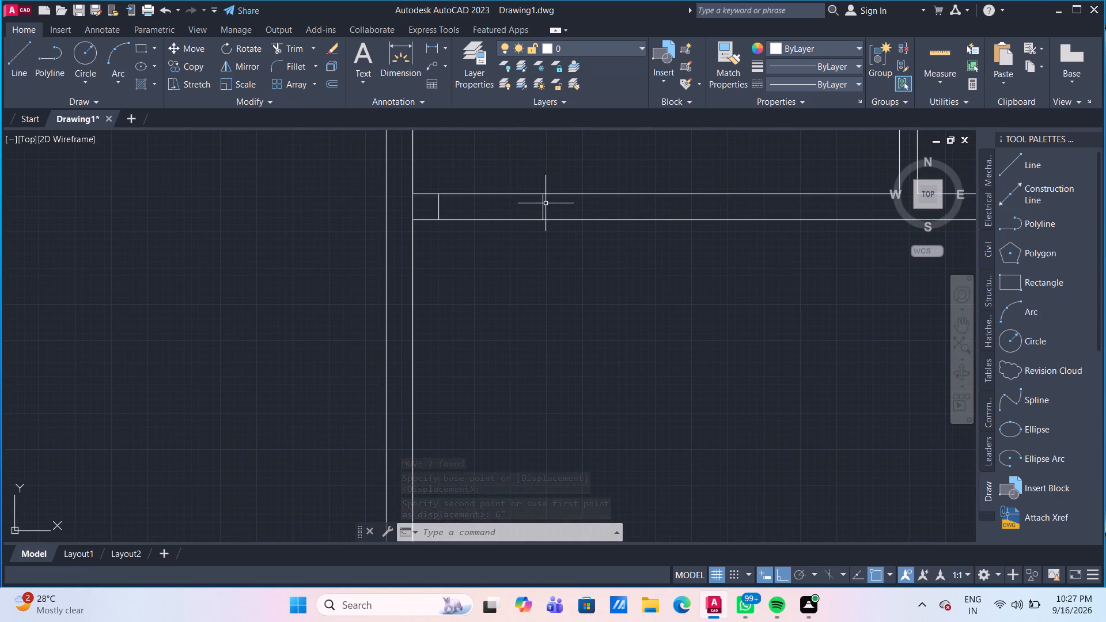
left_click(542, 203)
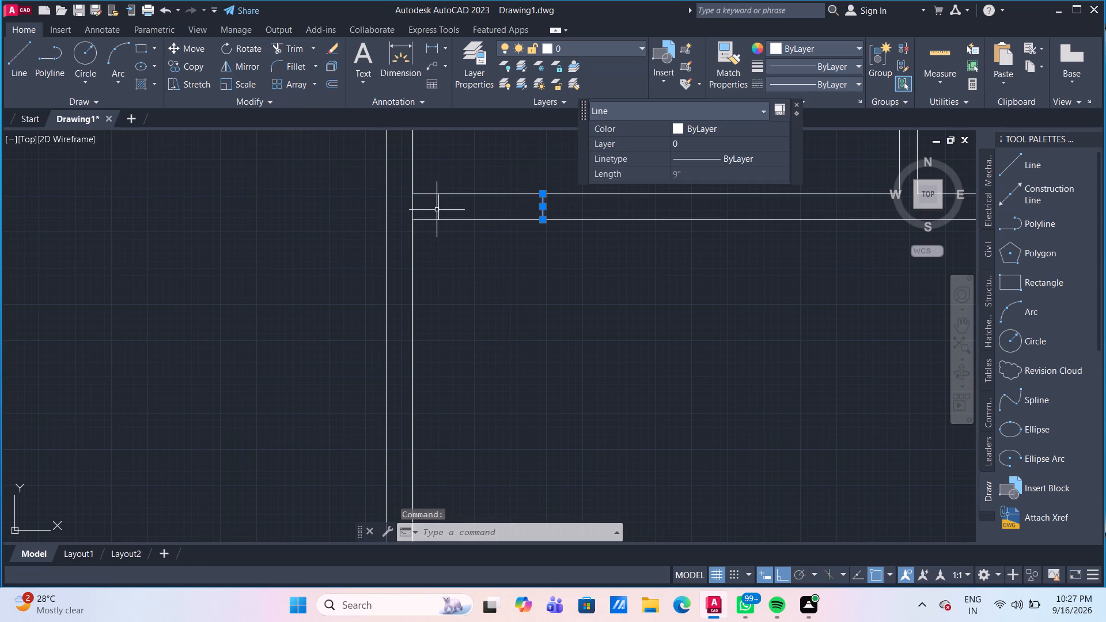
left_click(438, 210)
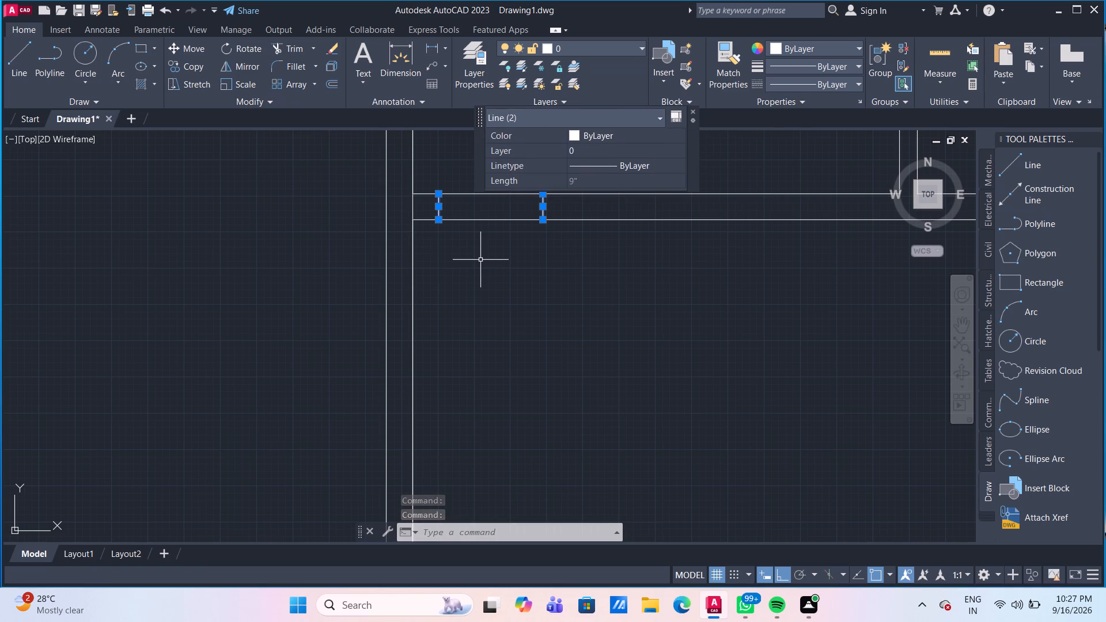
type("CO")
key("Return")
left_click(438, 223)
scroll(469, 326, "down", 3)
middle_click_drag(469, 326, 505, 221)
scroll(499, 367, "up", 3)
middle_click_drag(499, 367, 512, 257)
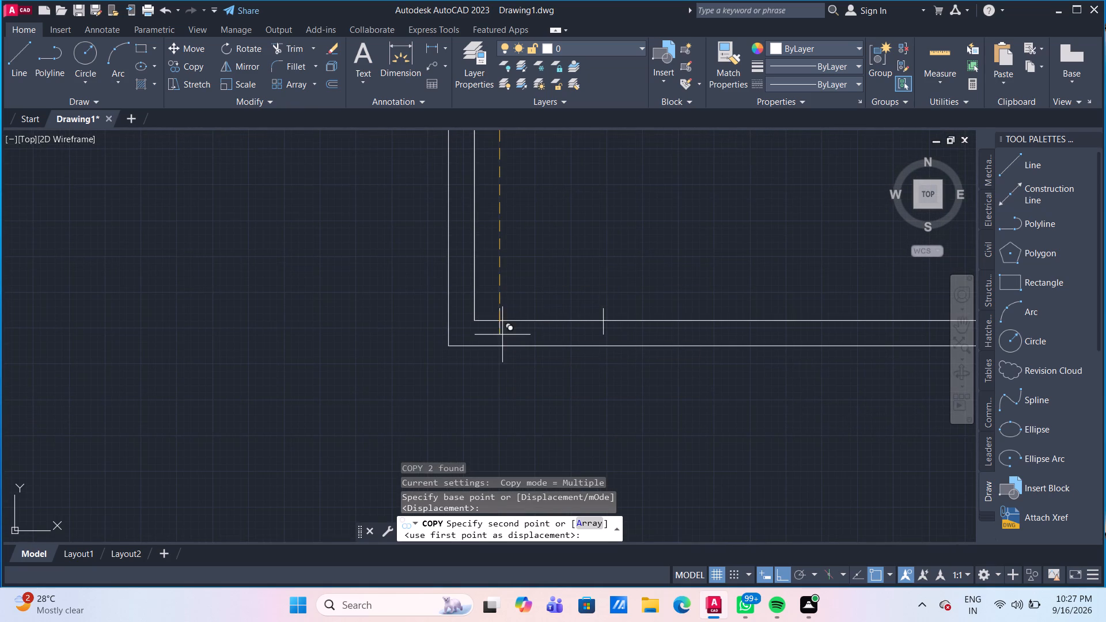
left_click(502, 346)
key("Escape")
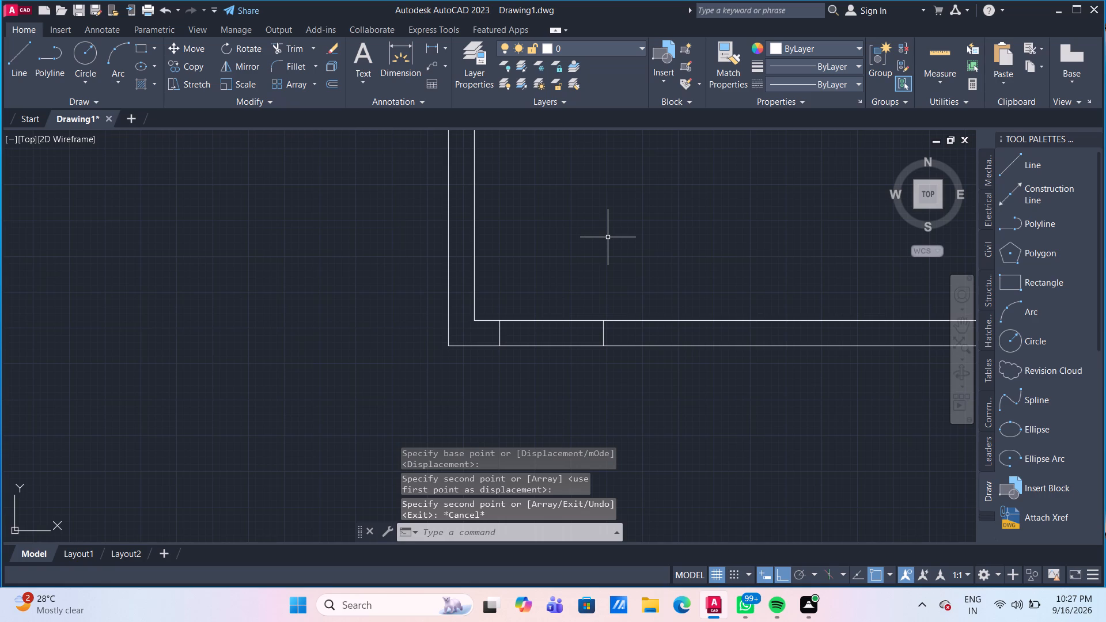
Trim the wall lines between the jambs to open doorways in the south outer wall and the wall north of the southwest room.
type("TR")
key("Return")
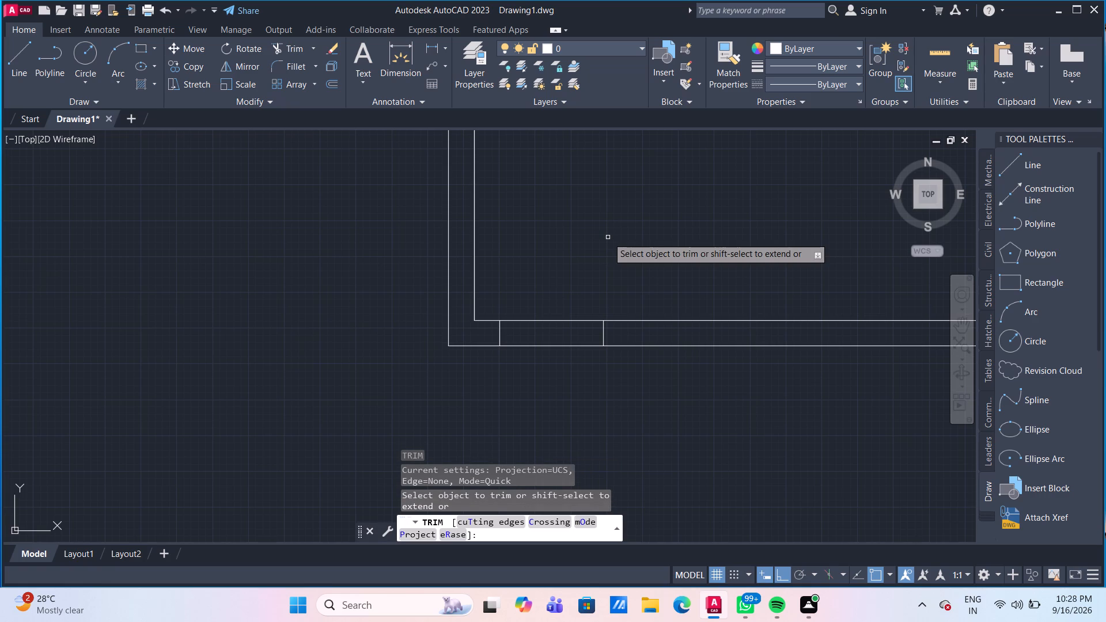
left_click(584, 261)
left_click(546, 380)
scroll(597, 214, "down", 3)
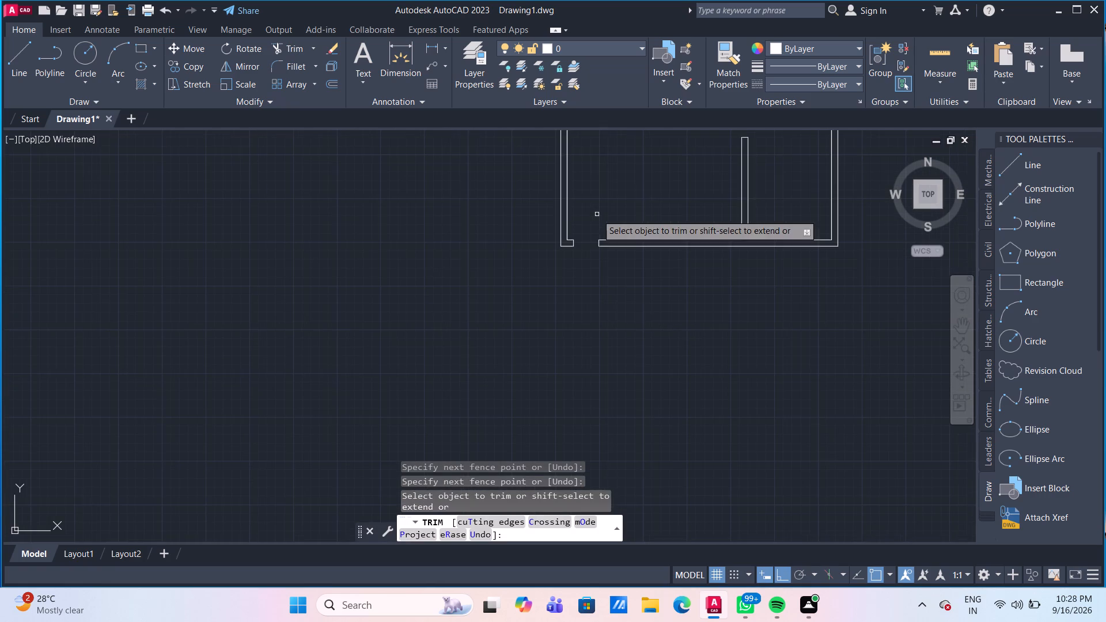
middle_click_drag(614, 163, 569, 409)
scroll(548, 331, "up", 2)
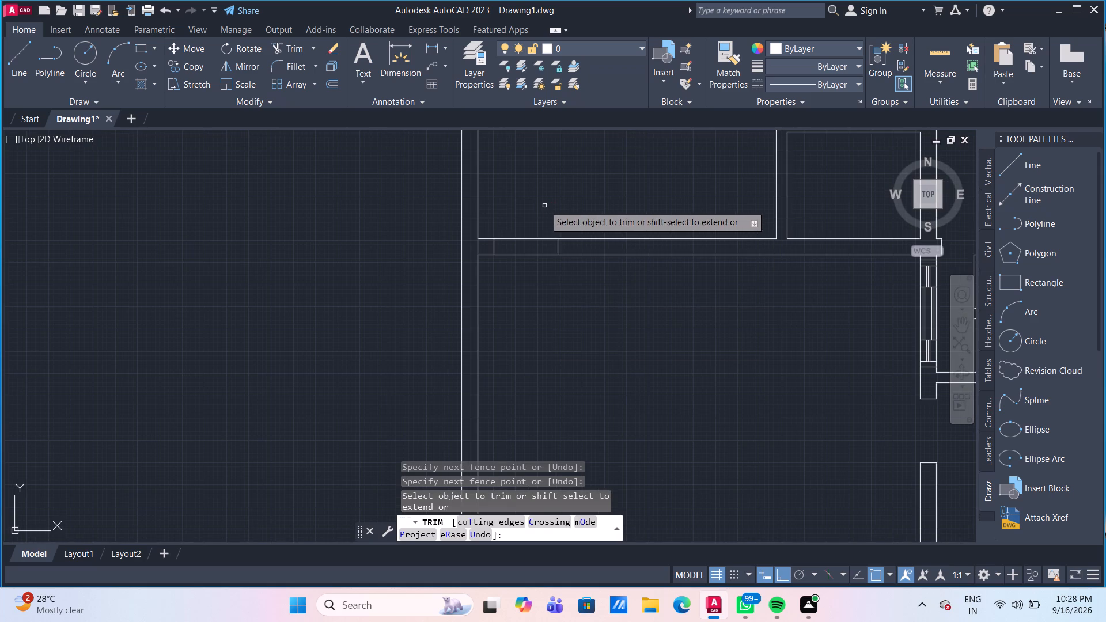
left_click(542, 206)
left_click(507, 336)
Trim the west outer wall's inner line where the short wall stub beside the new north doorway meets it.
scroll(711, 311, "down", 1)
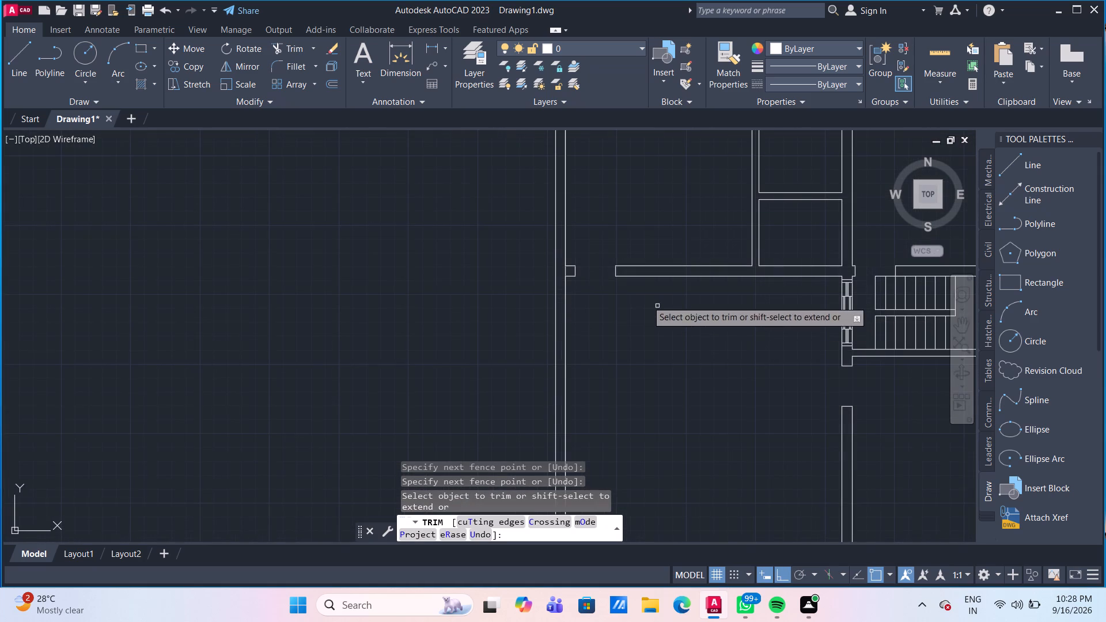
scroll(567, 271, "up", 2)
left_click(559, 272)
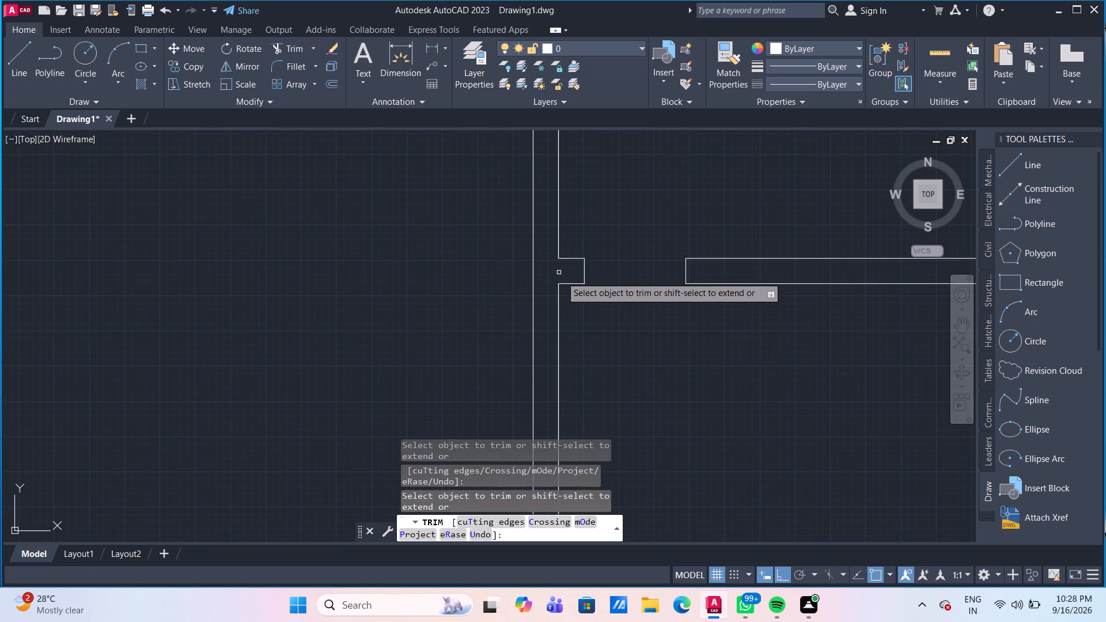
scroll(605, 349, "down", 2)
middle_click_drag(607, 350, 615, 211)
scroll(661, 336, "down", 1)
middle_click_drag(661, 336, 645, 281)
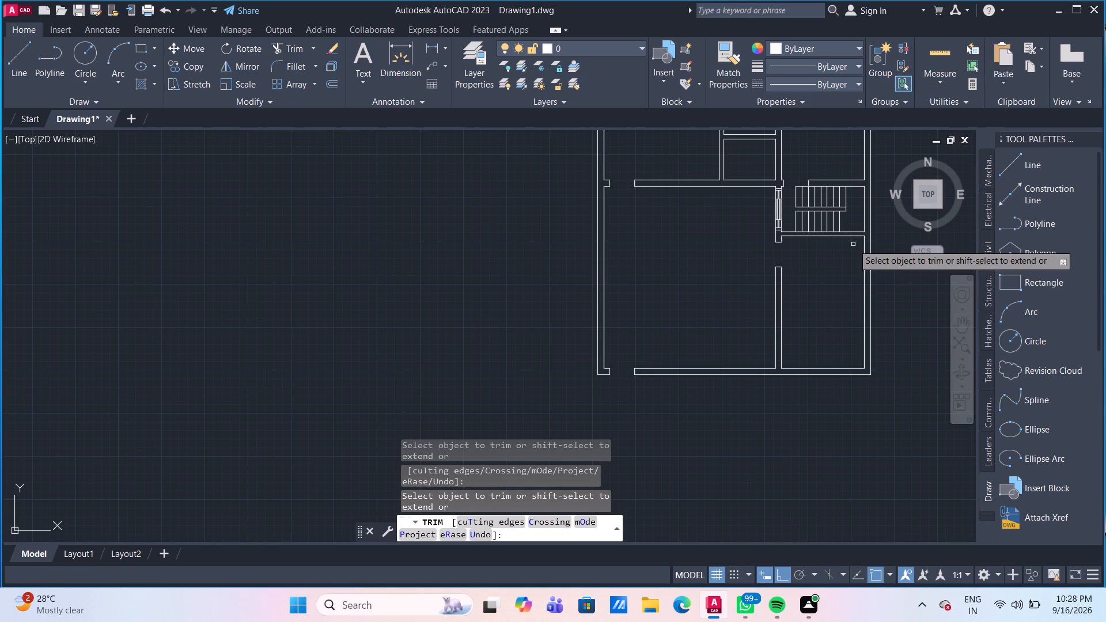
key("Escape")
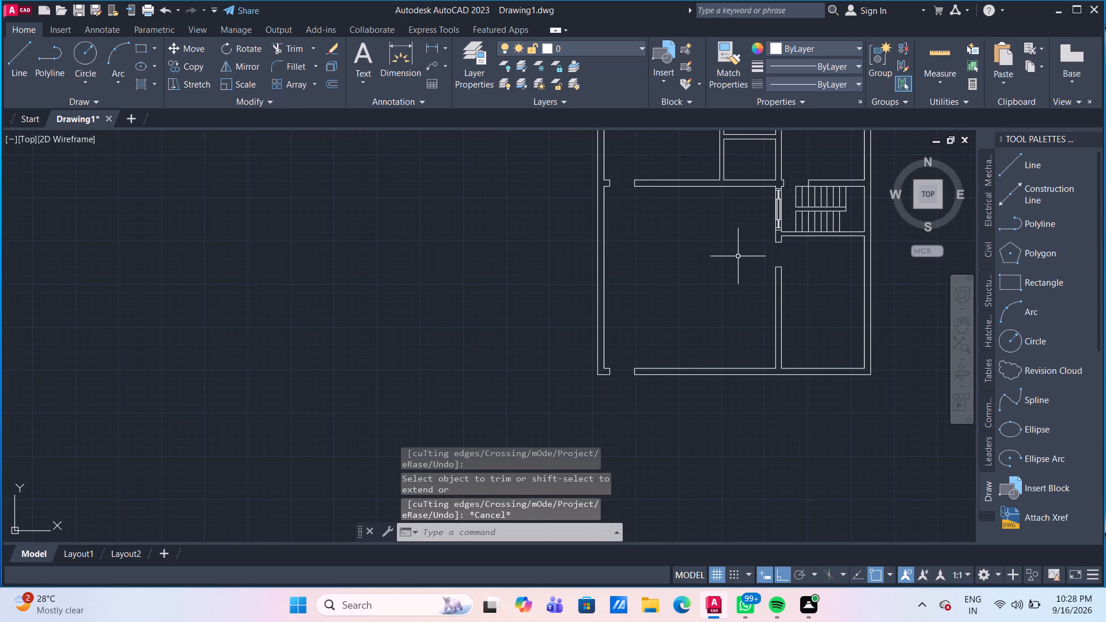
Measure the large southwest room's walls and the doorway opening north of the staircase with Quick measure.
left_click(947, 54)
scroll(839, 225, "up", 3)
scroll(777, 280, "up", 2)
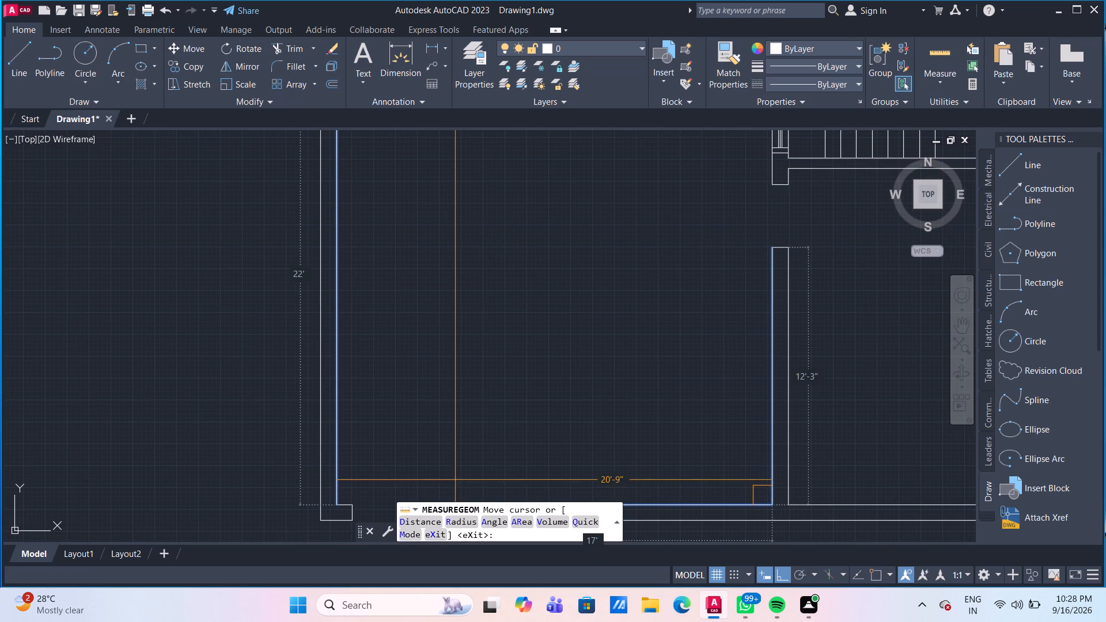
middle_click_drag(456, 445, 460, 381)
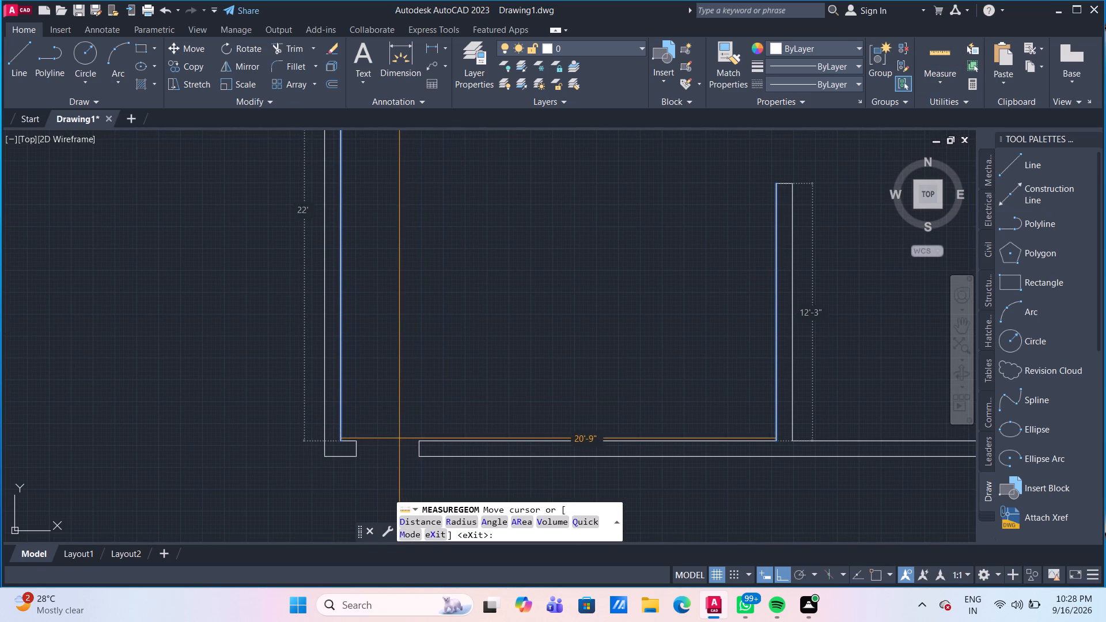
scroll(472, 264, "down", 2)
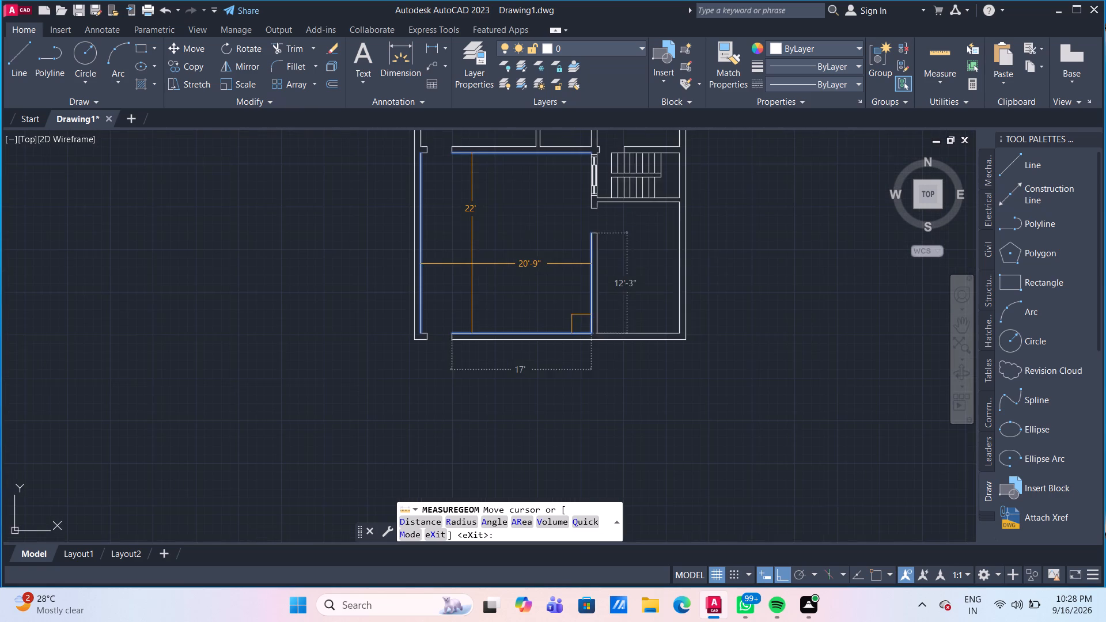
middle_click_drag(535, 205, 486, 361)
scroll(562, 303, "up", 3)
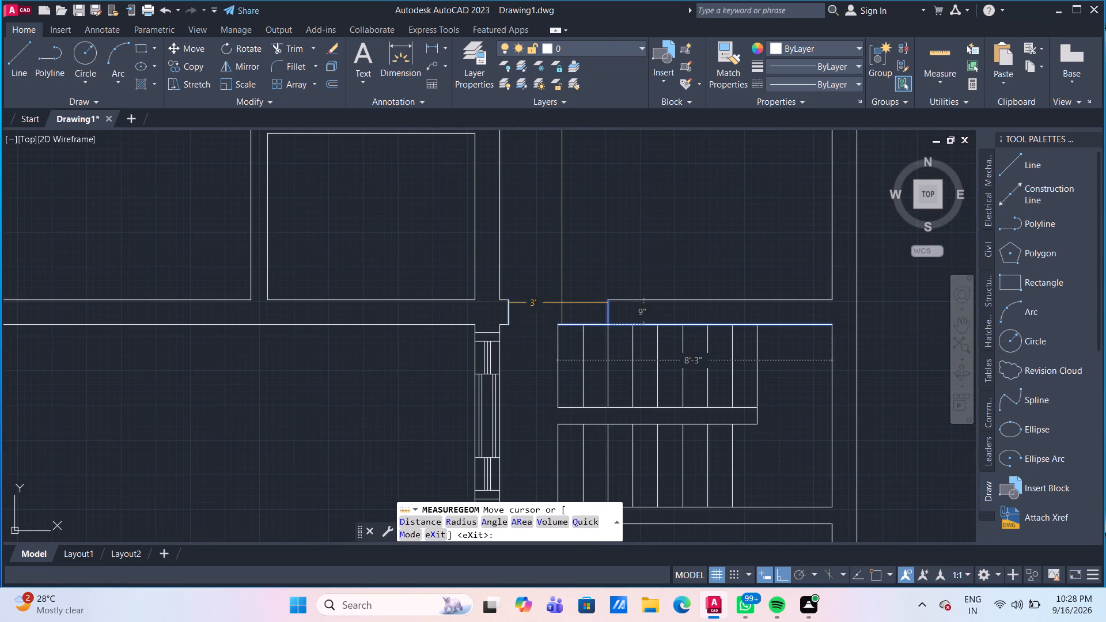
scroll(566, 293, "down", 1)
key("Escape")
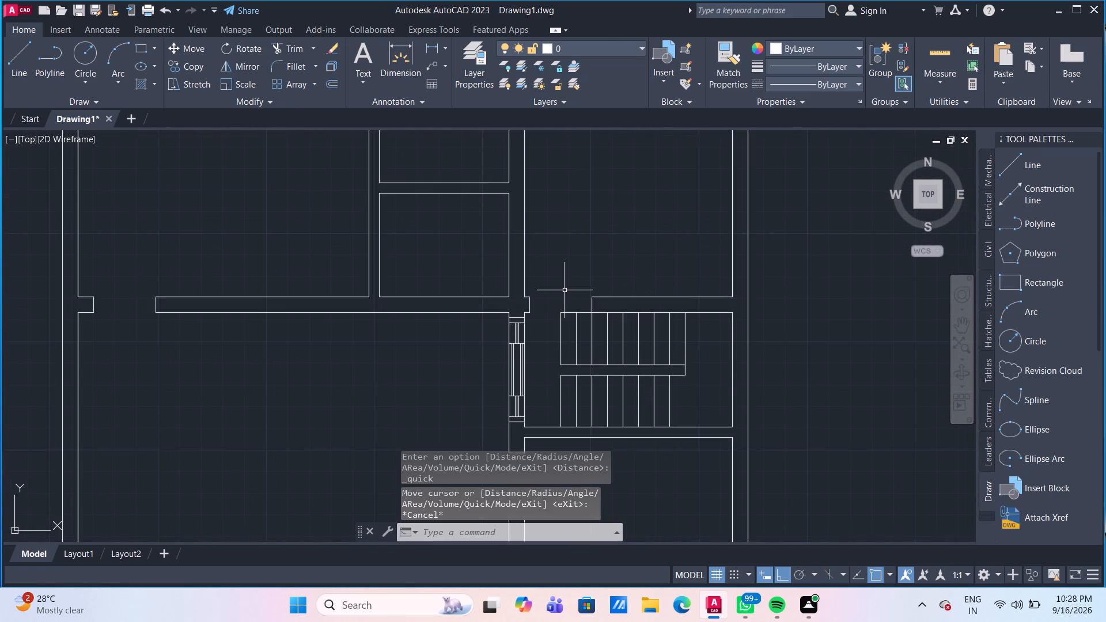
Examine the whole floor plan and the walls around the small rooms, new doorway and staircase.
scroll(363, 334, "up", 2)
middle_click_drag(416, 352, 471, 361)
scroll(445, 354, "down", 1)
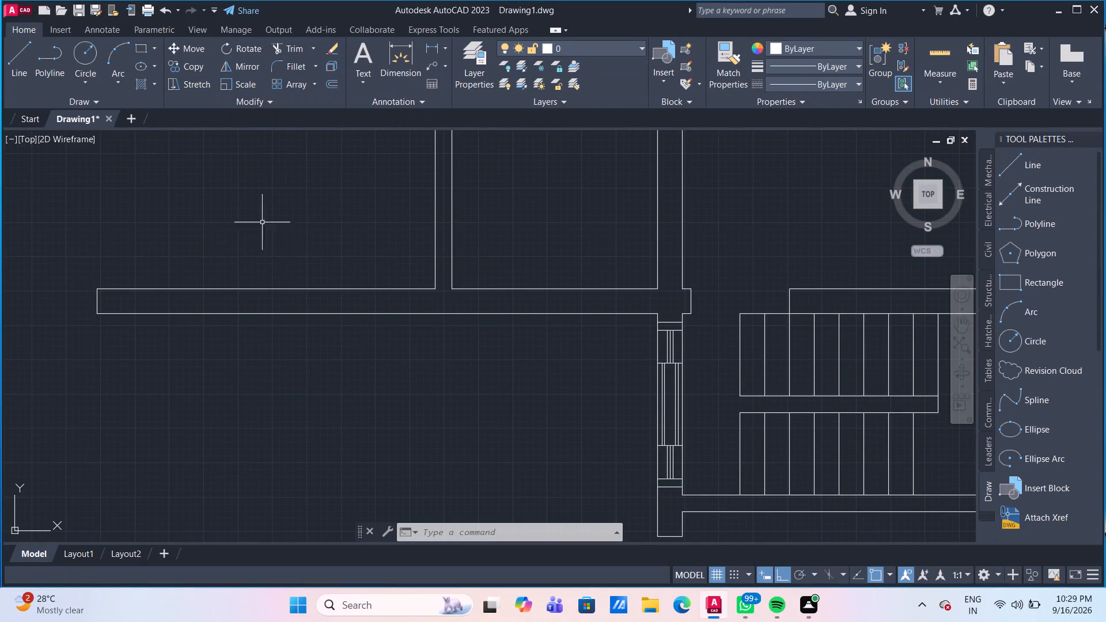
scroll(452, 279, "down", 2)
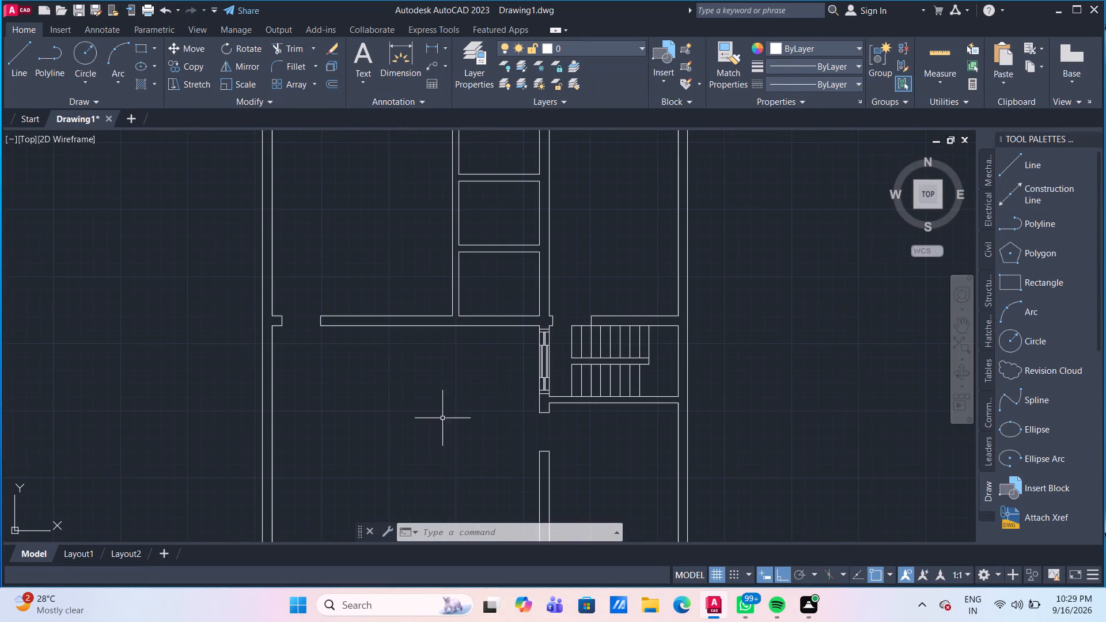
scroll(434, 419, "down", 2)
middle_click_drag(418, 445, 428, 335)
scroll(428, 420, "down", 1)
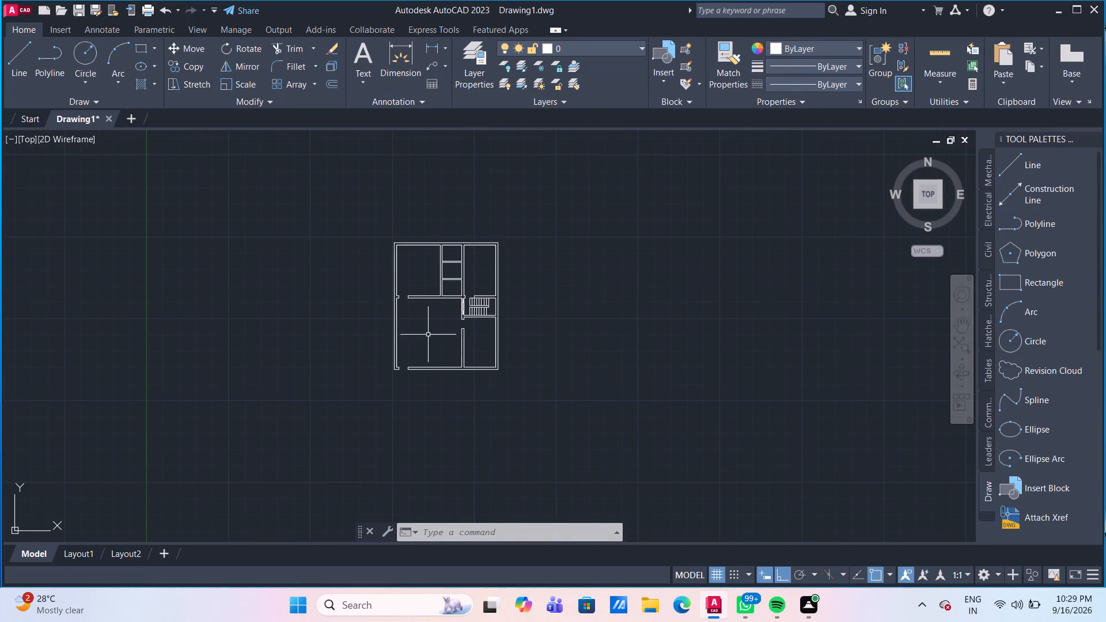
scroll(428, 335, "up", 2)
middle_click_drag(438, 299, 435, 350)
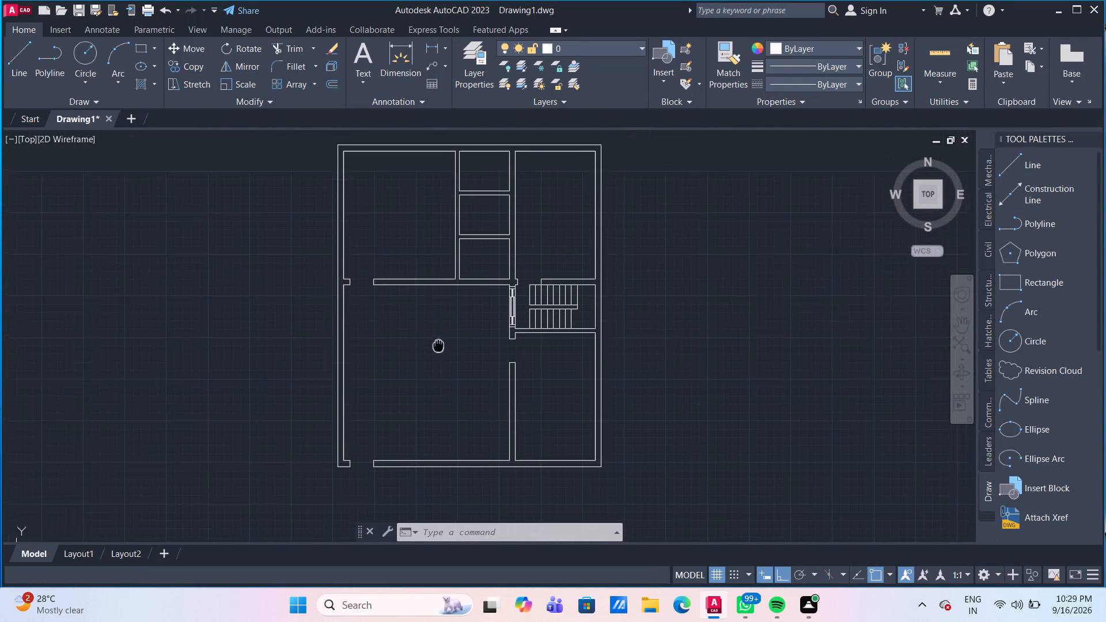
middle_click_drag(435, 350, 435, 351)
scroll(460, 271, "up", 4)
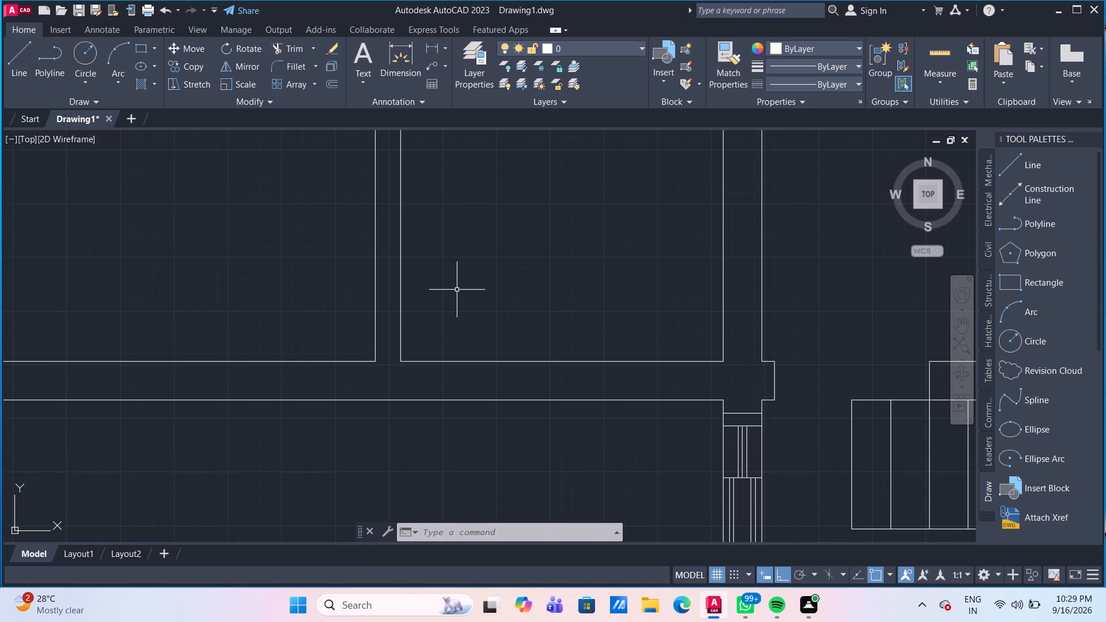
middle_click_drag(457, 290, 460, 267)
scroll(460, 269, "down", 2)
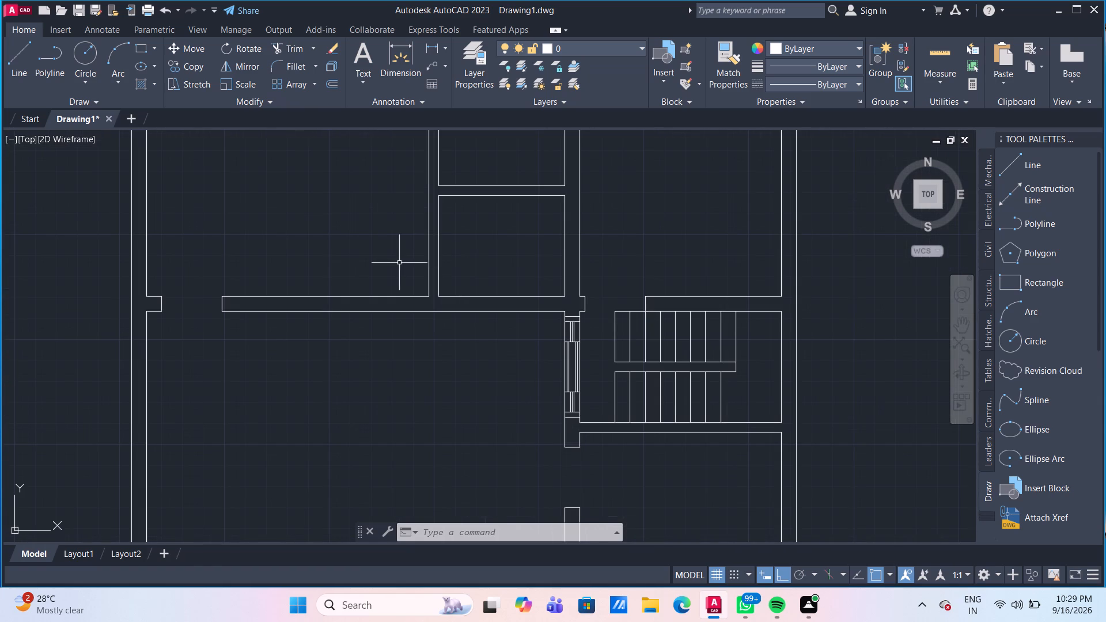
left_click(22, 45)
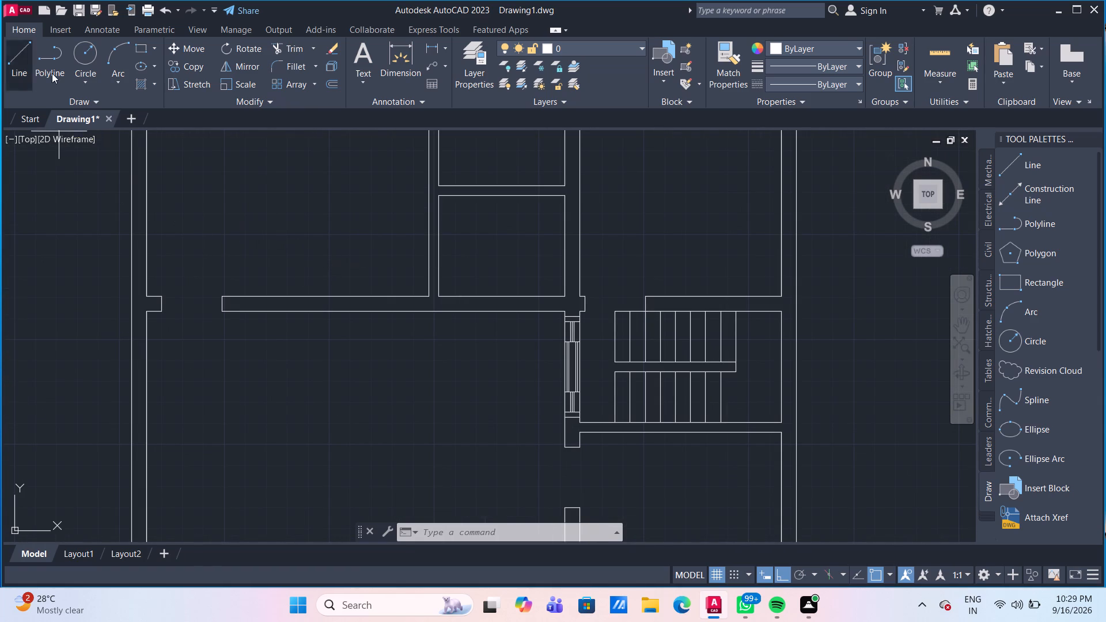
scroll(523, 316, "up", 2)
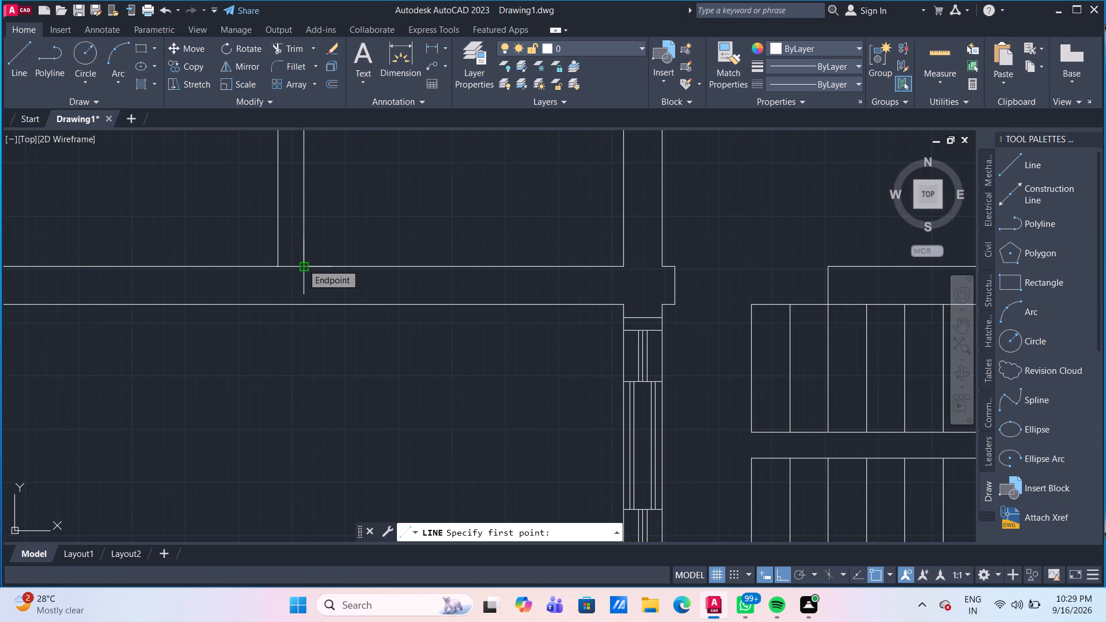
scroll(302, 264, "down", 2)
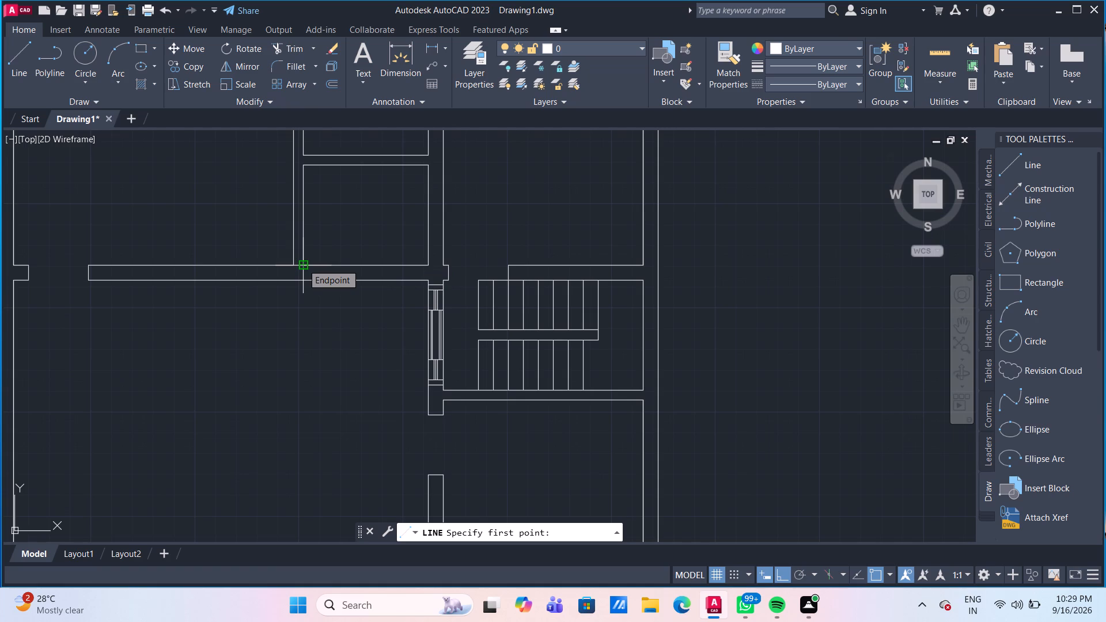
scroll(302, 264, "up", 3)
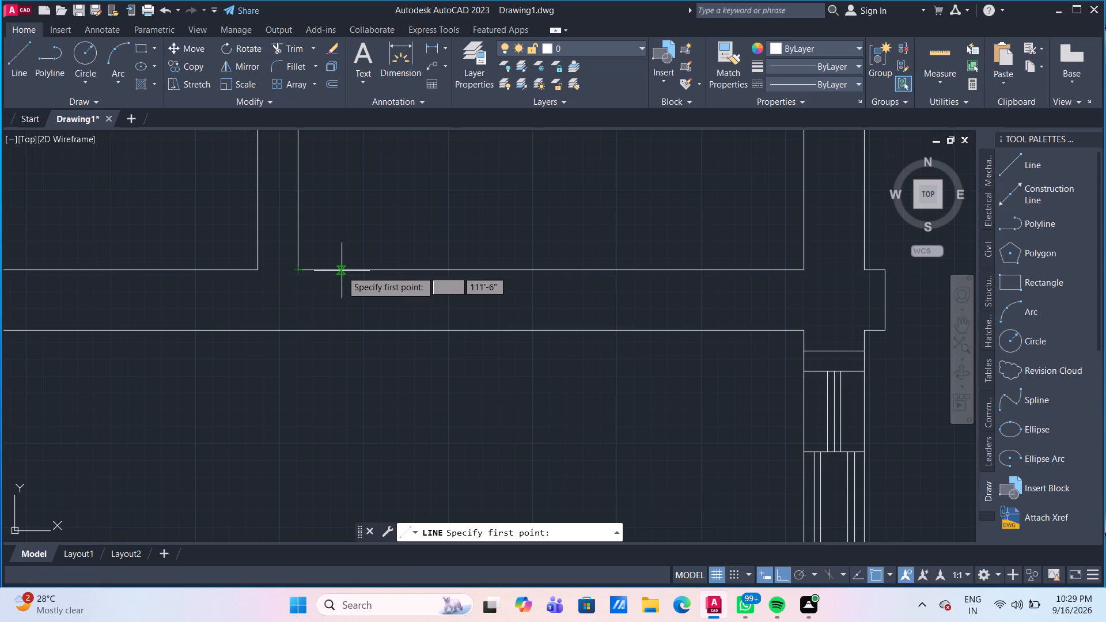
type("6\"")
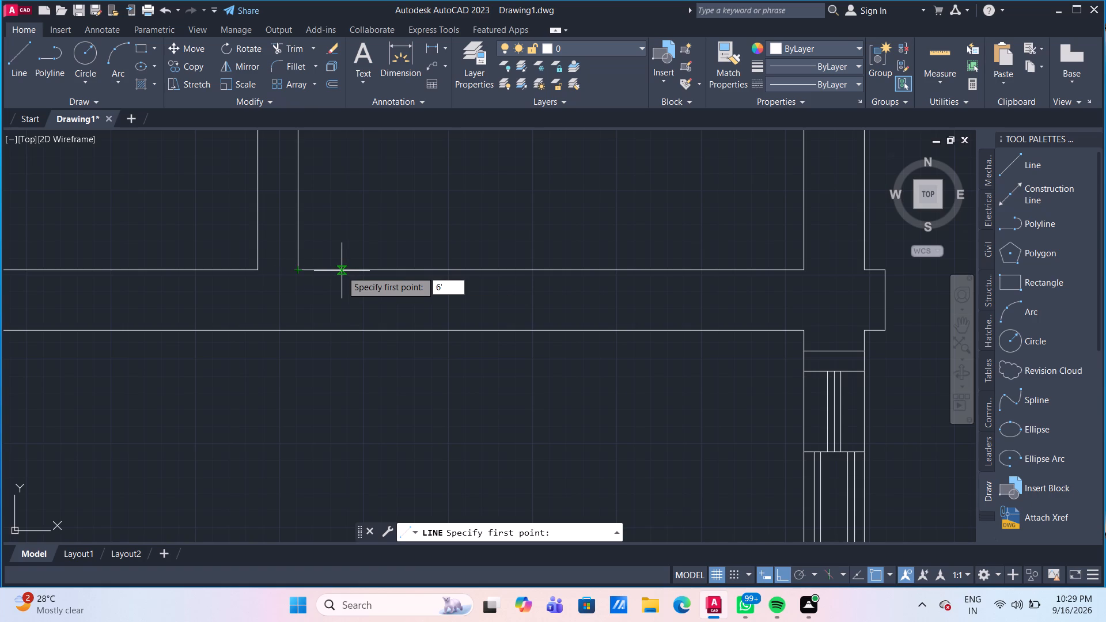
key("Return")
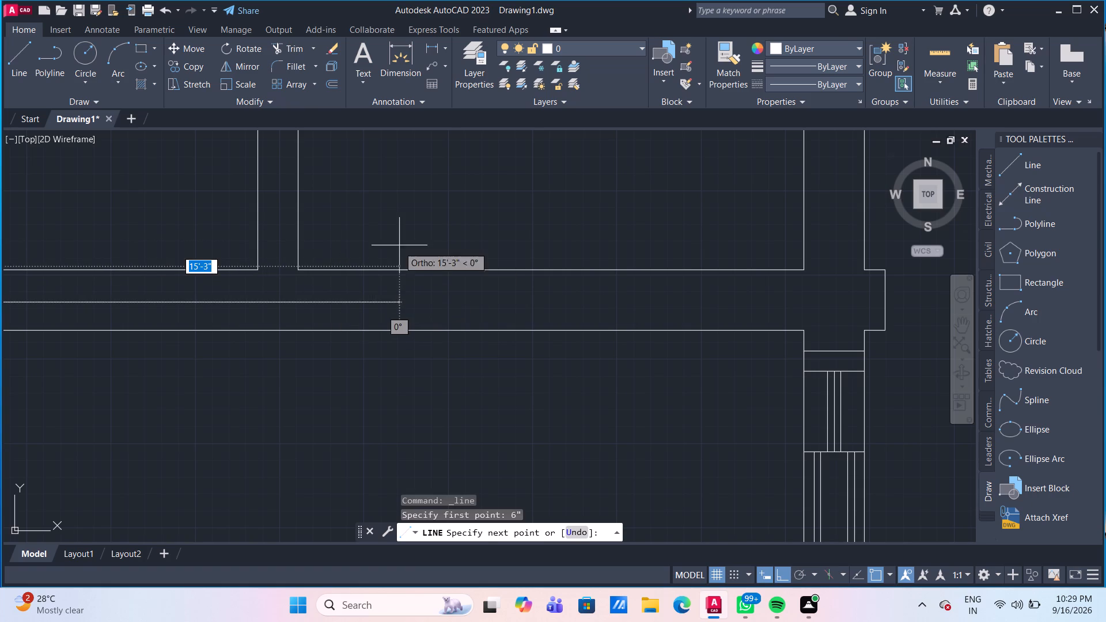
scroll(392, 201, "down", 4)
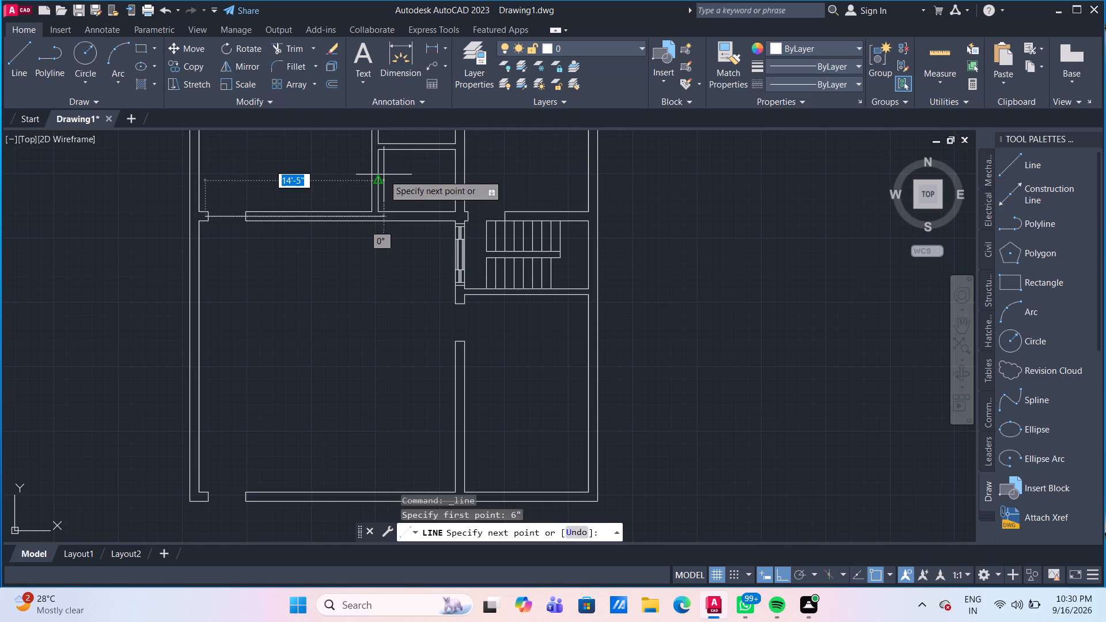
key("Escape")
Draw a door jamb line across the 9" wall south of the lower small room, 6" east of the room's southwest corner.
scroll(378, 198, "up", 4)
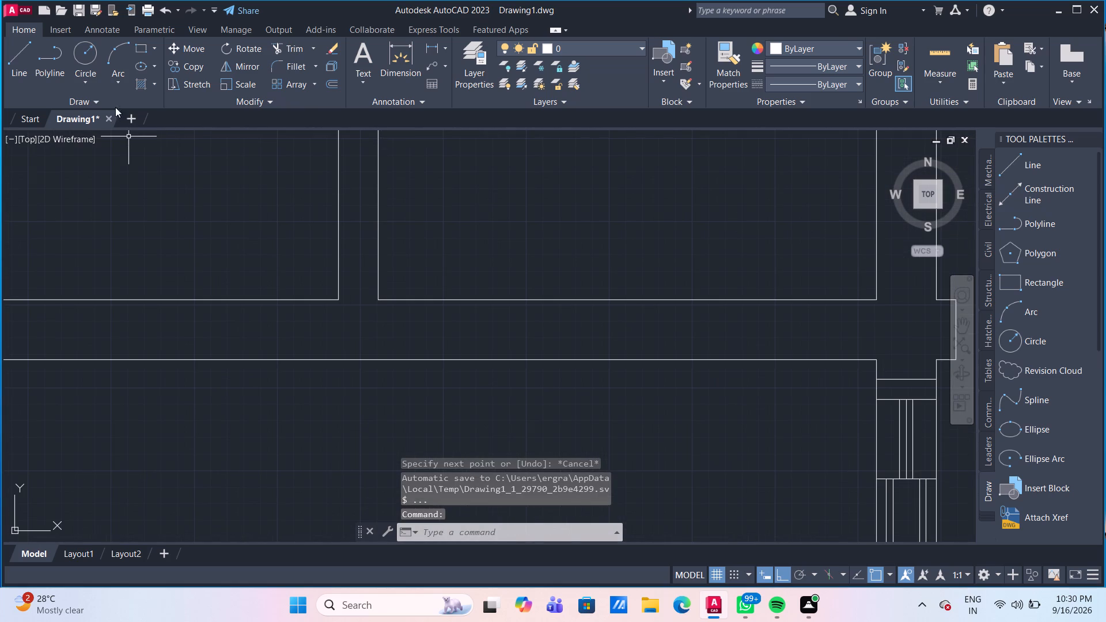
left_click(8, 65)
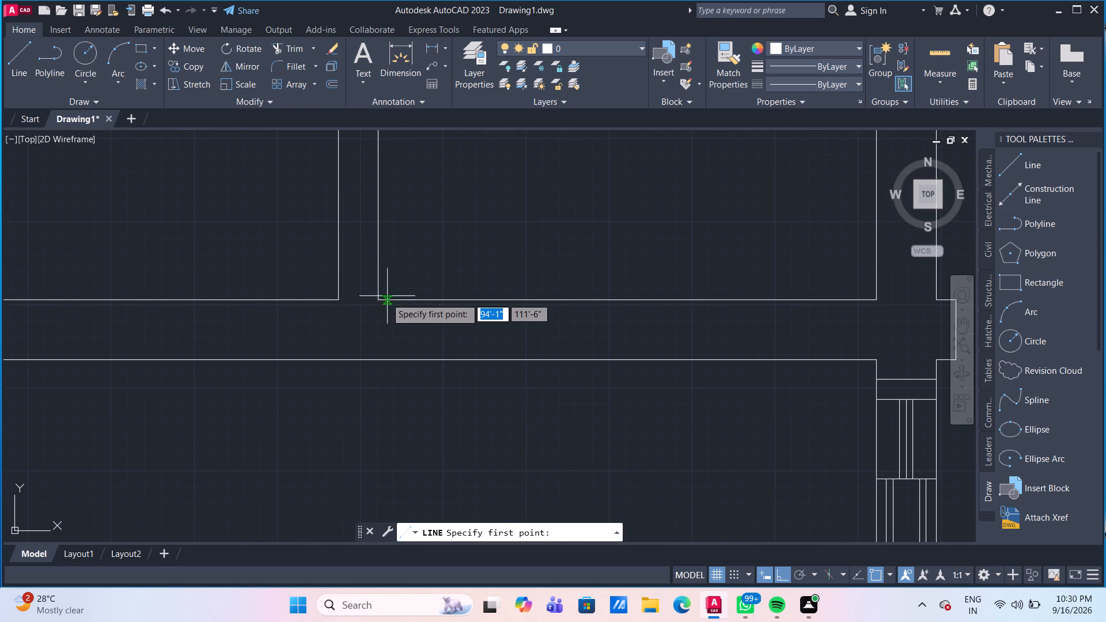
left_click(380, 300)
type("6\"")
key("Return")
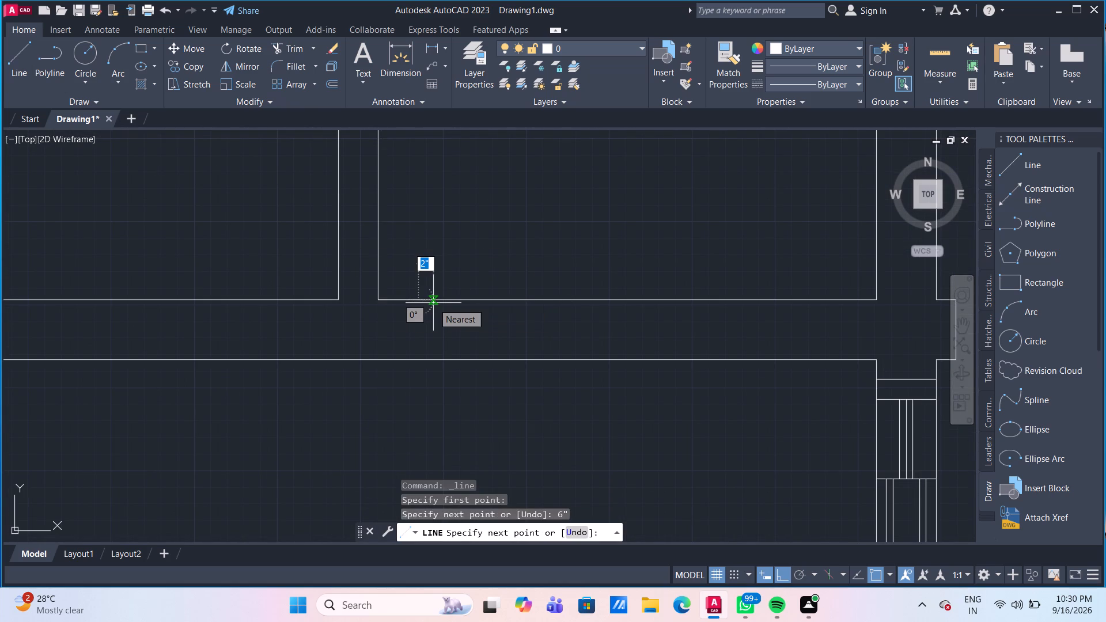
left_click(417, 362)
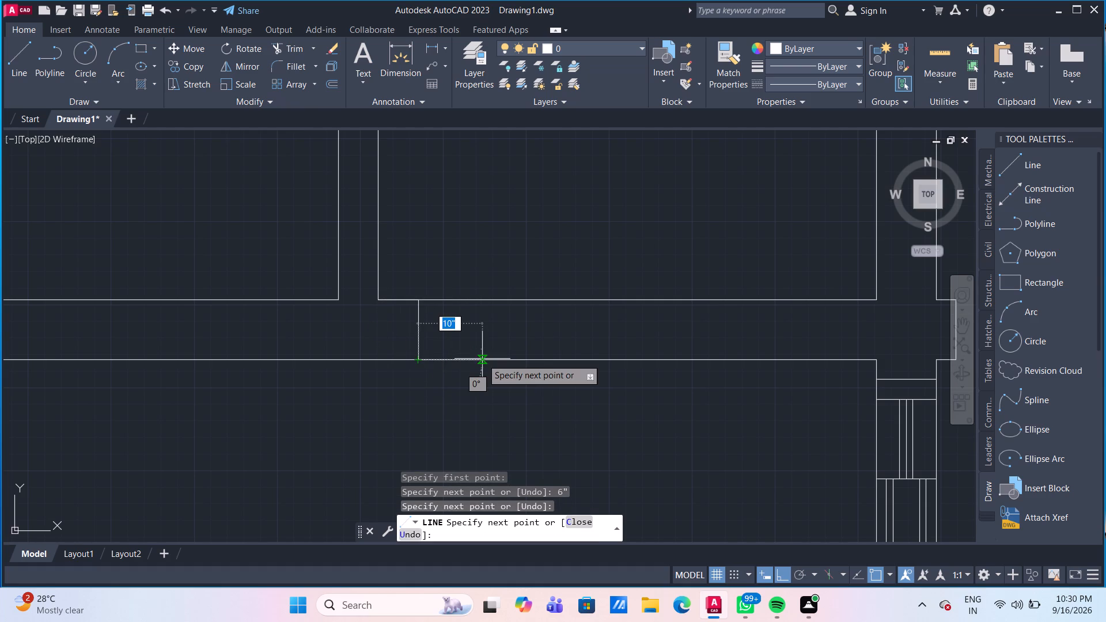
key("Escape")
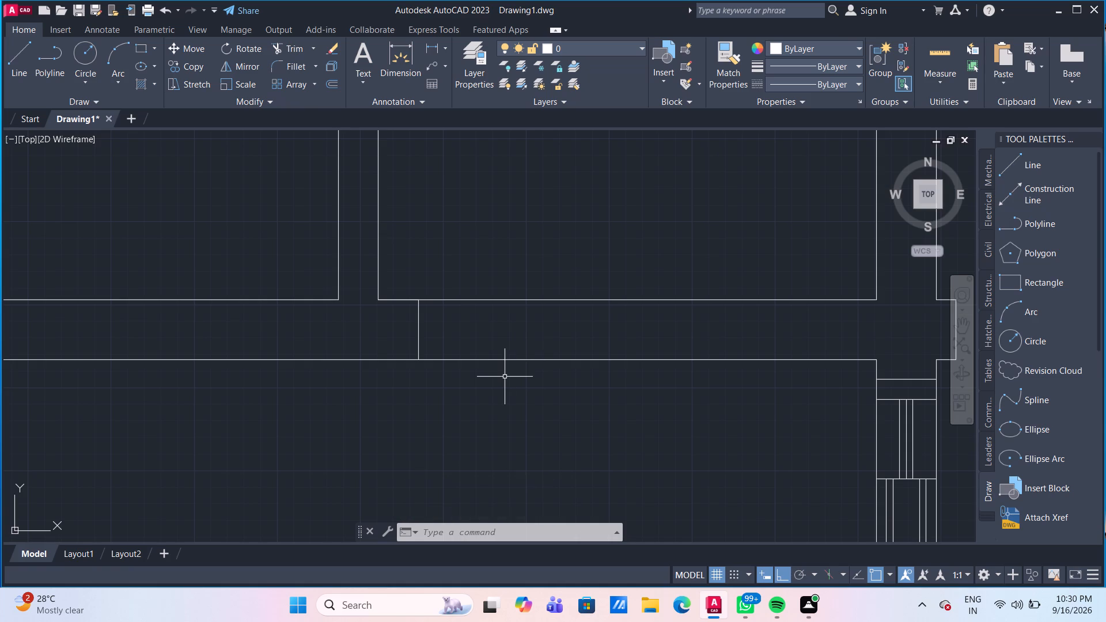
Offset the new jamb line 2'6" east to mark the other side of the small room's doorway.
key("o")
key("Return")
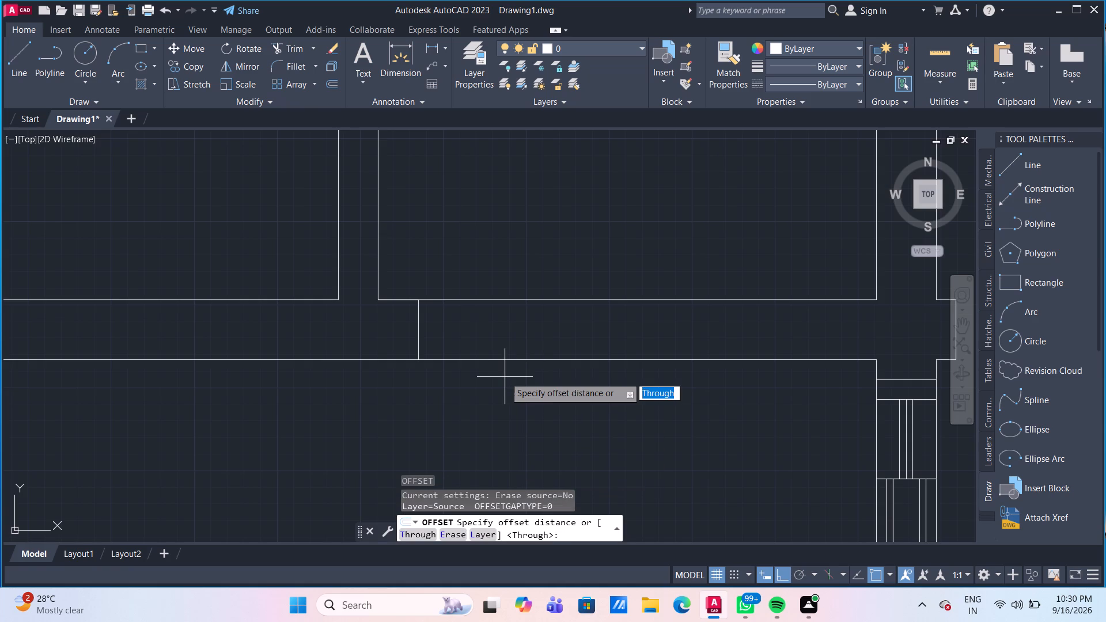
key("Return")
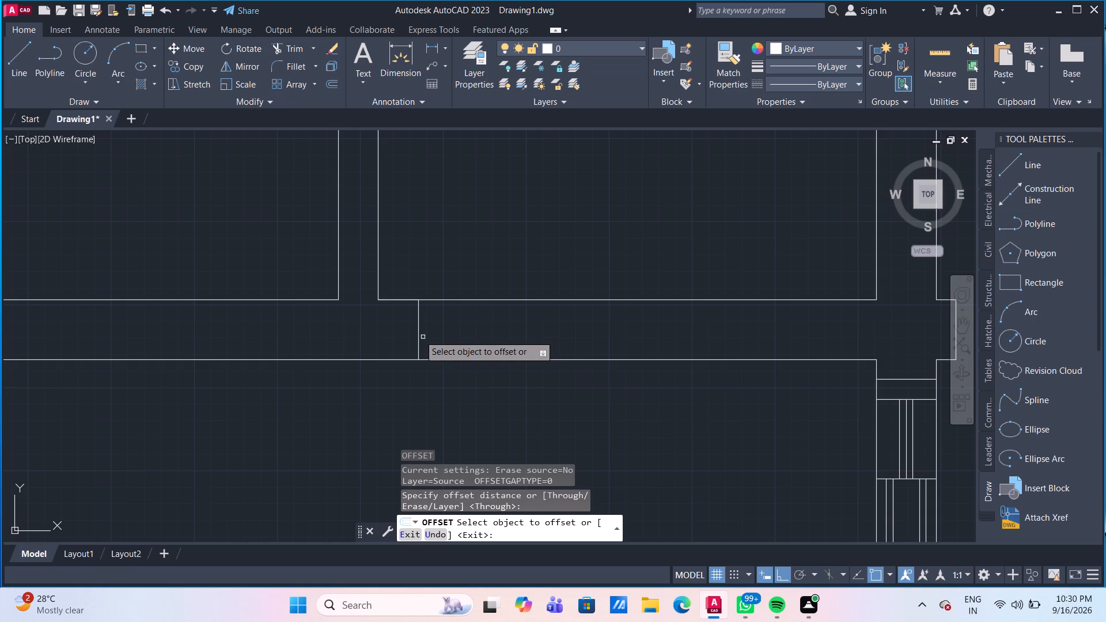
left_click(419, 335)
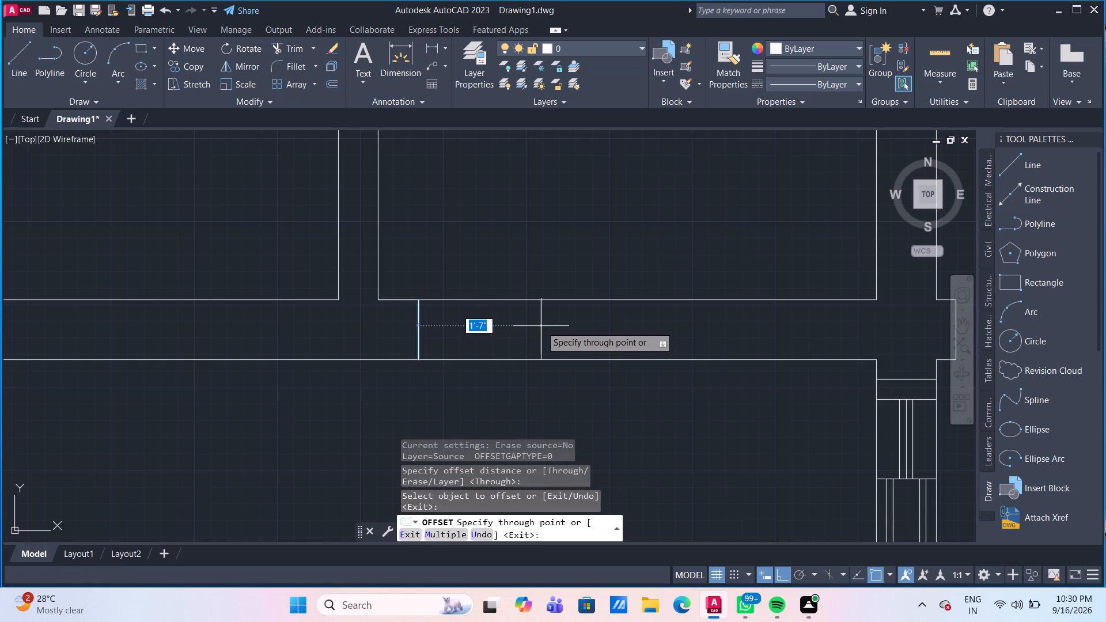
type("2'6\"")
key("Return")
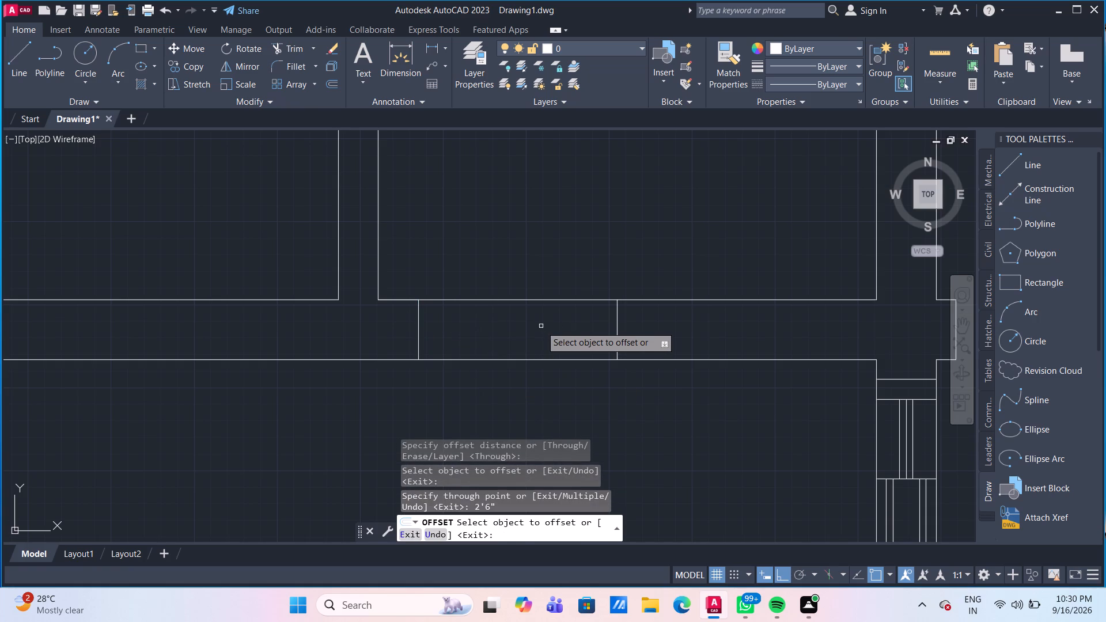
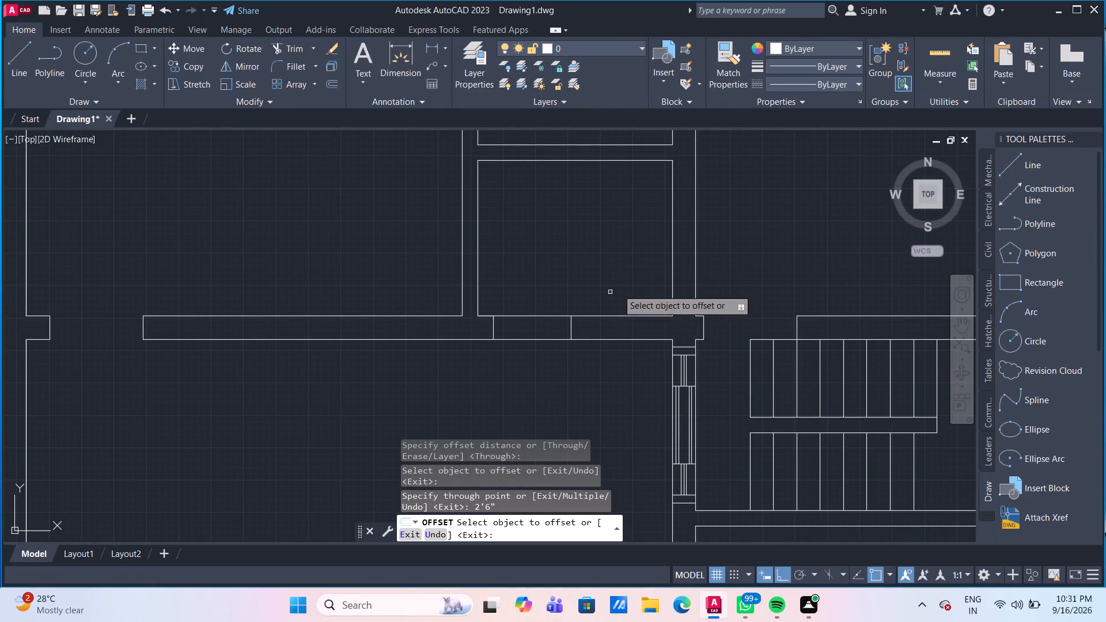
Trim both wall faces between the two new jambs to open the 2'6" doorway south of the lower small room.
key("Escape")
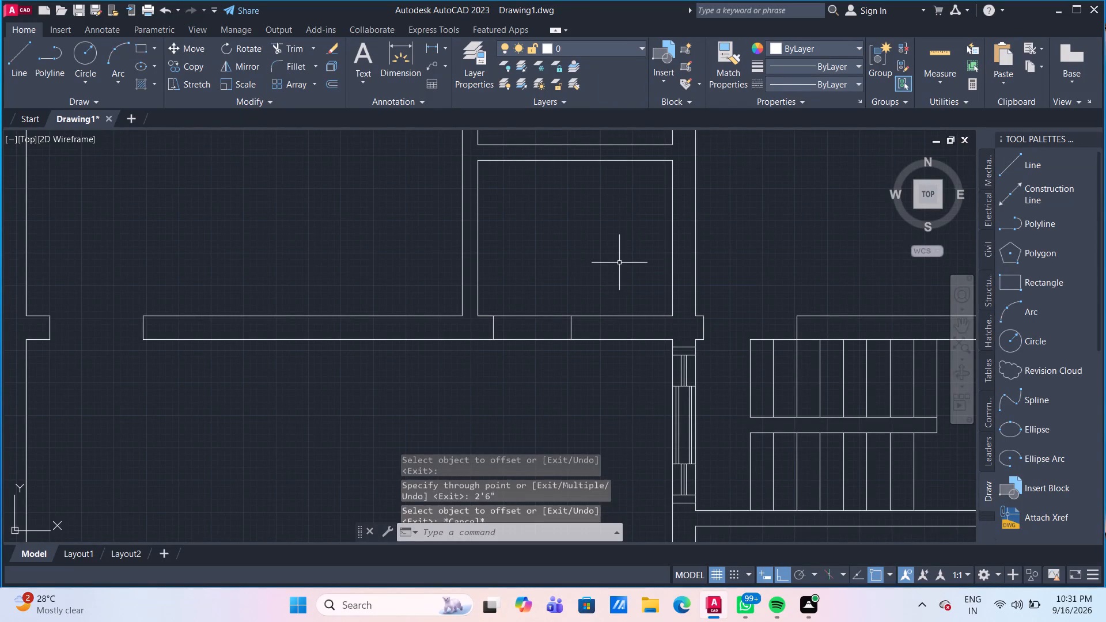
type("TR")
key("Return")
left_click(548, 289)
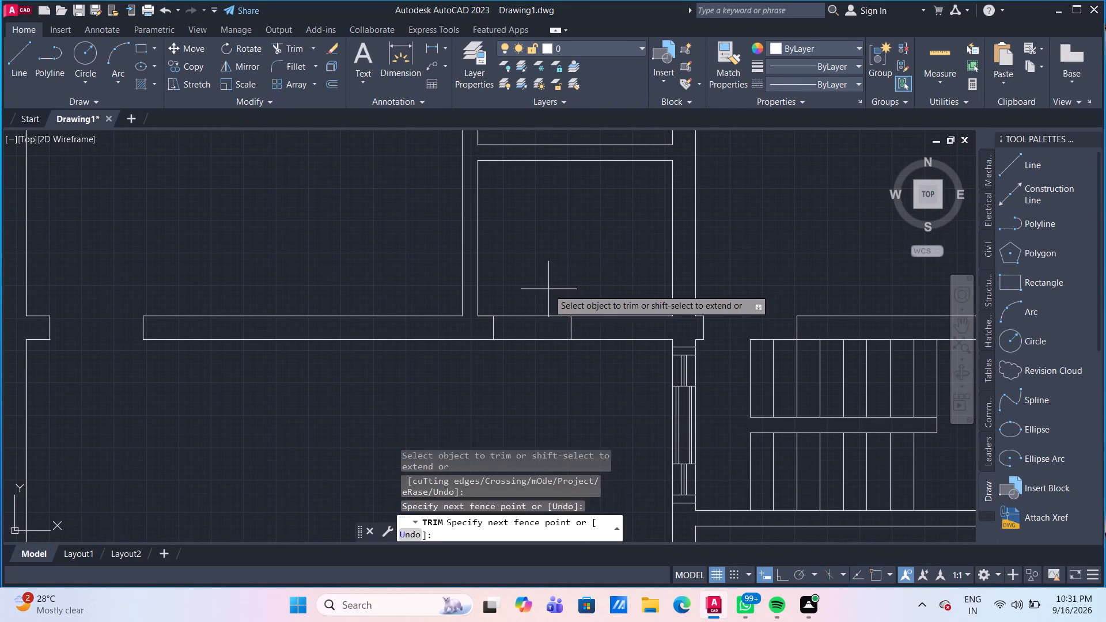
left_click(529, 382)
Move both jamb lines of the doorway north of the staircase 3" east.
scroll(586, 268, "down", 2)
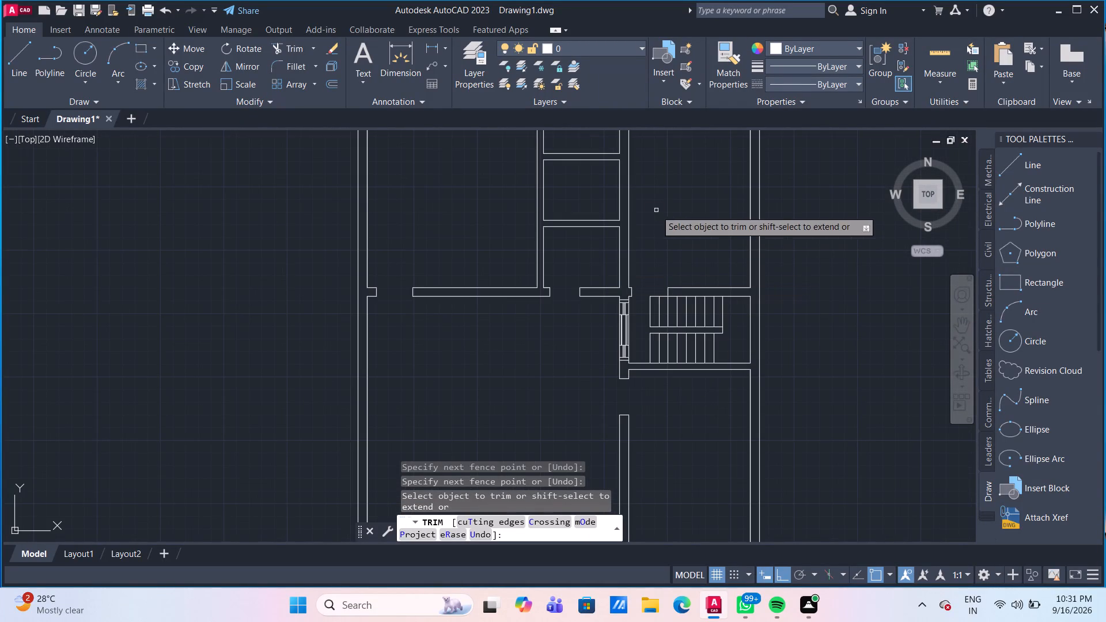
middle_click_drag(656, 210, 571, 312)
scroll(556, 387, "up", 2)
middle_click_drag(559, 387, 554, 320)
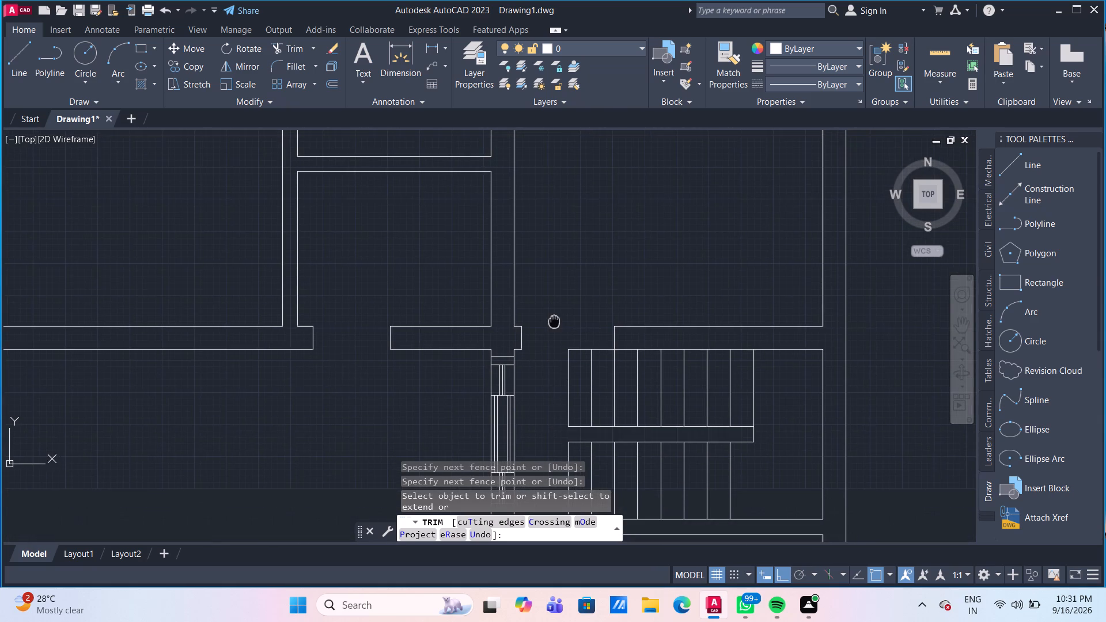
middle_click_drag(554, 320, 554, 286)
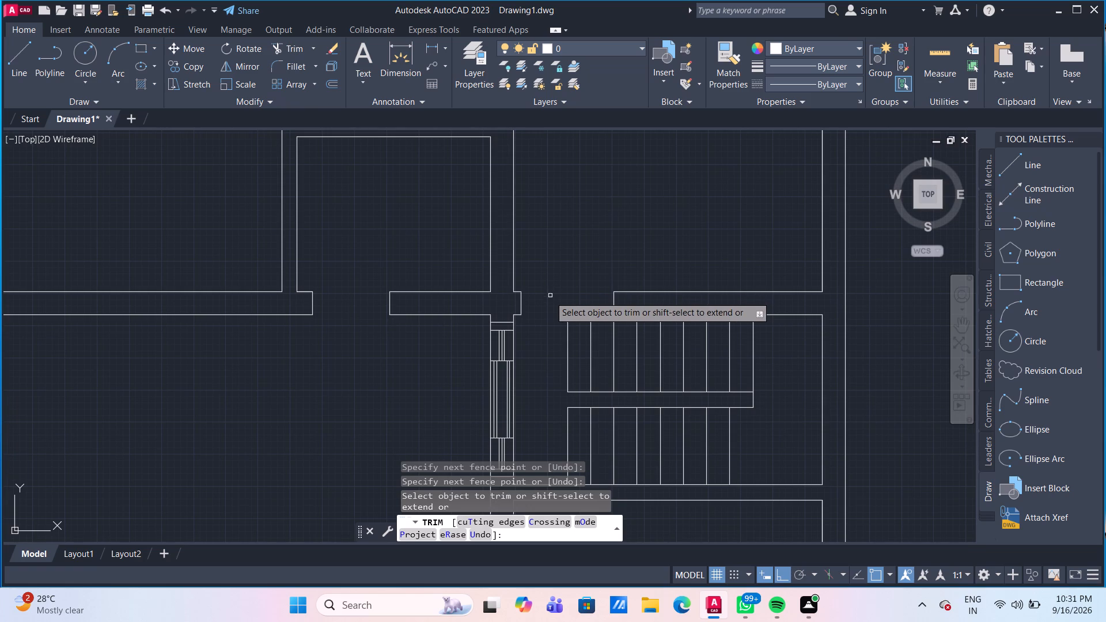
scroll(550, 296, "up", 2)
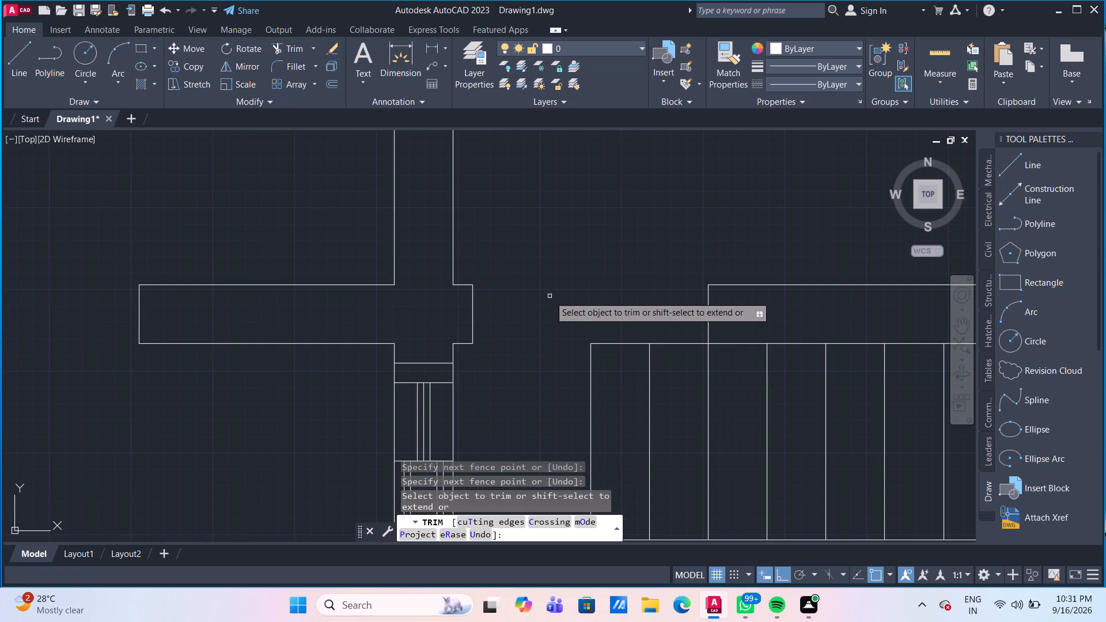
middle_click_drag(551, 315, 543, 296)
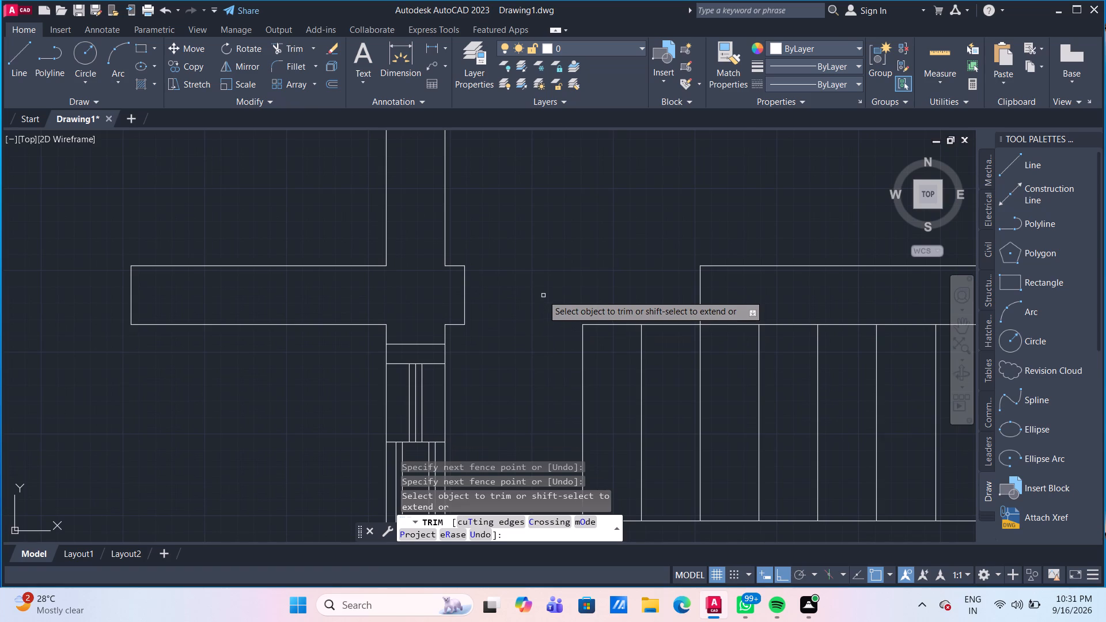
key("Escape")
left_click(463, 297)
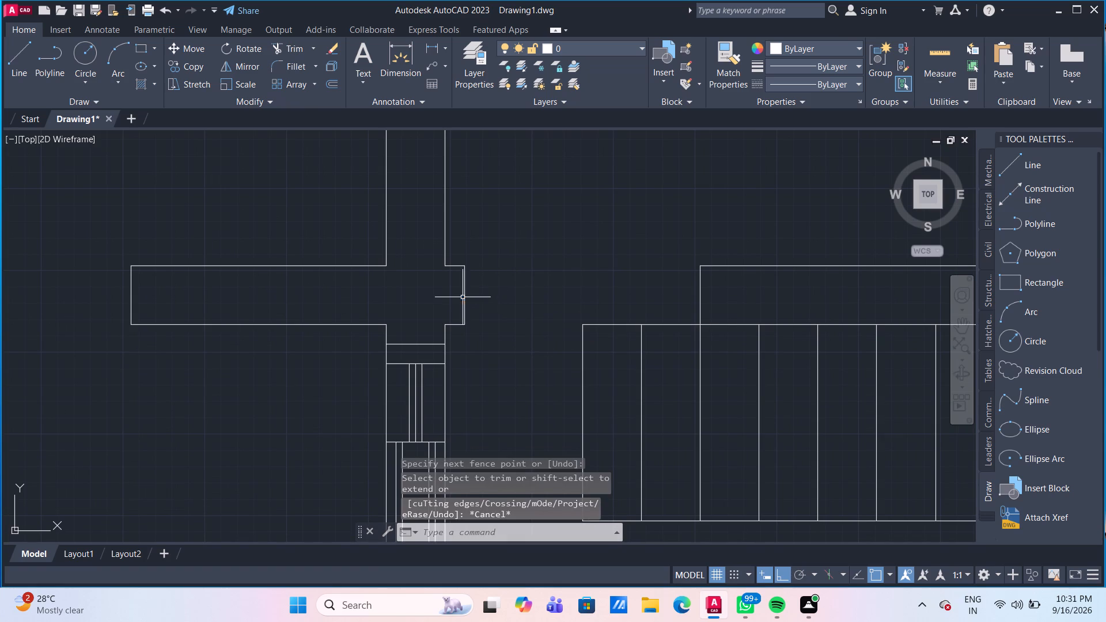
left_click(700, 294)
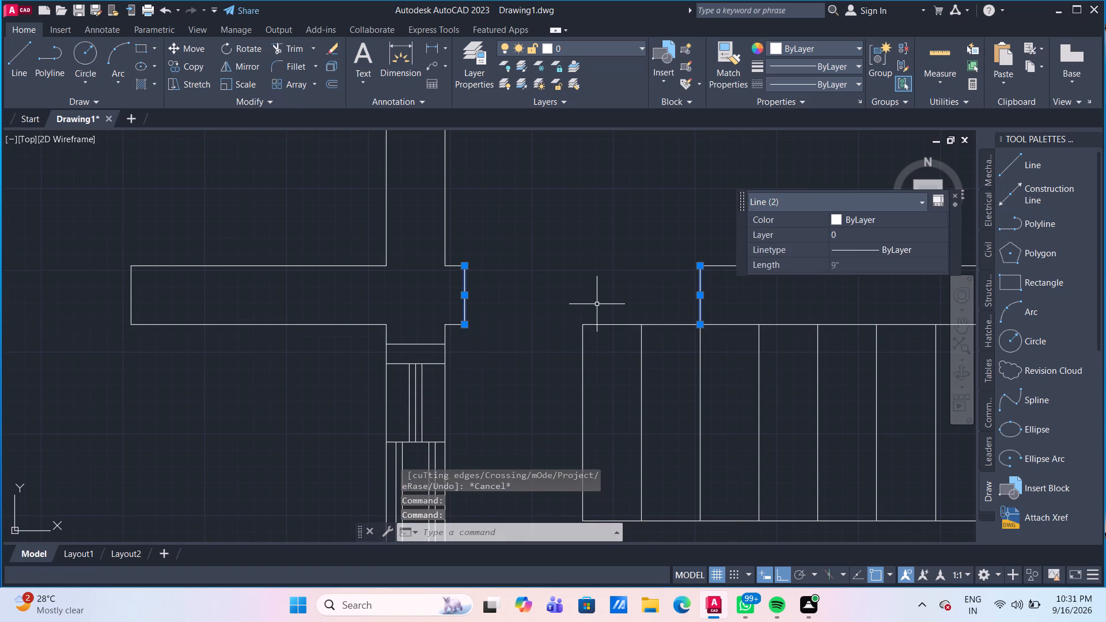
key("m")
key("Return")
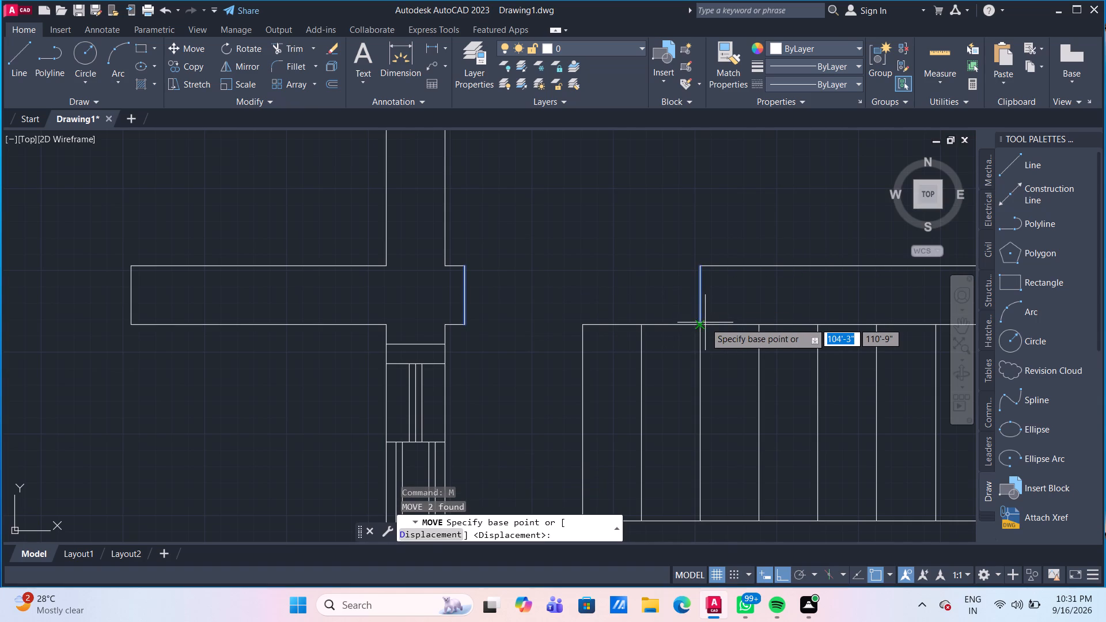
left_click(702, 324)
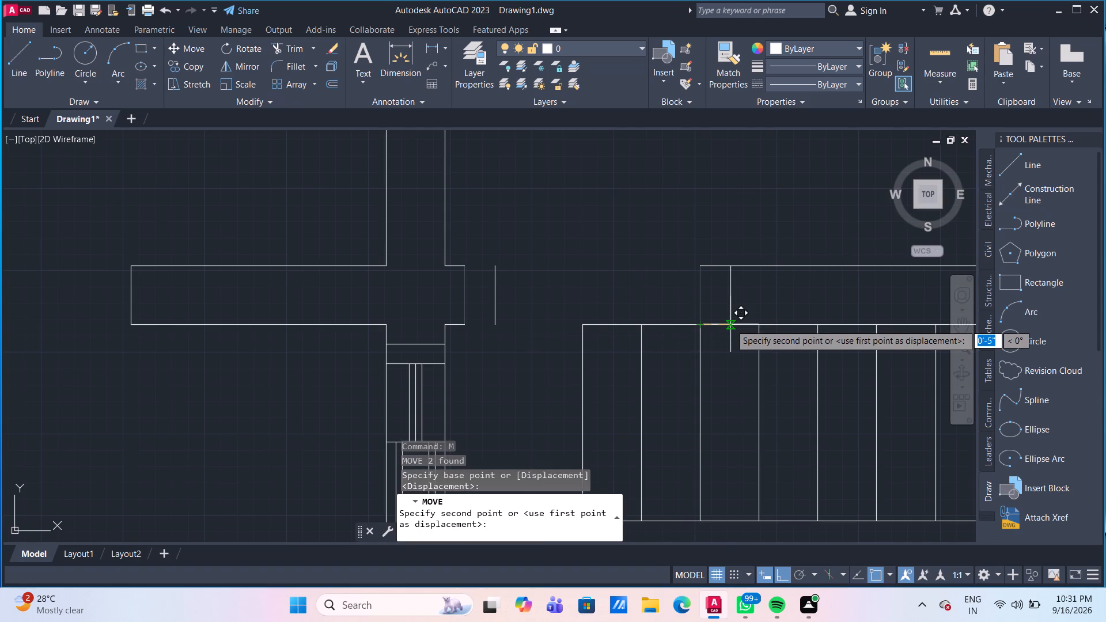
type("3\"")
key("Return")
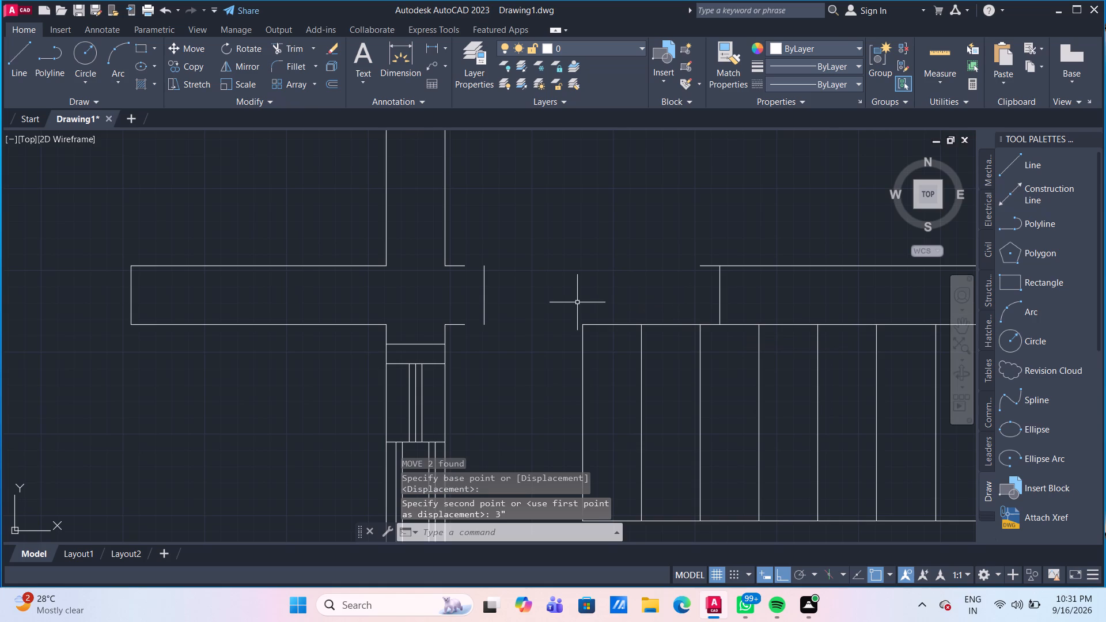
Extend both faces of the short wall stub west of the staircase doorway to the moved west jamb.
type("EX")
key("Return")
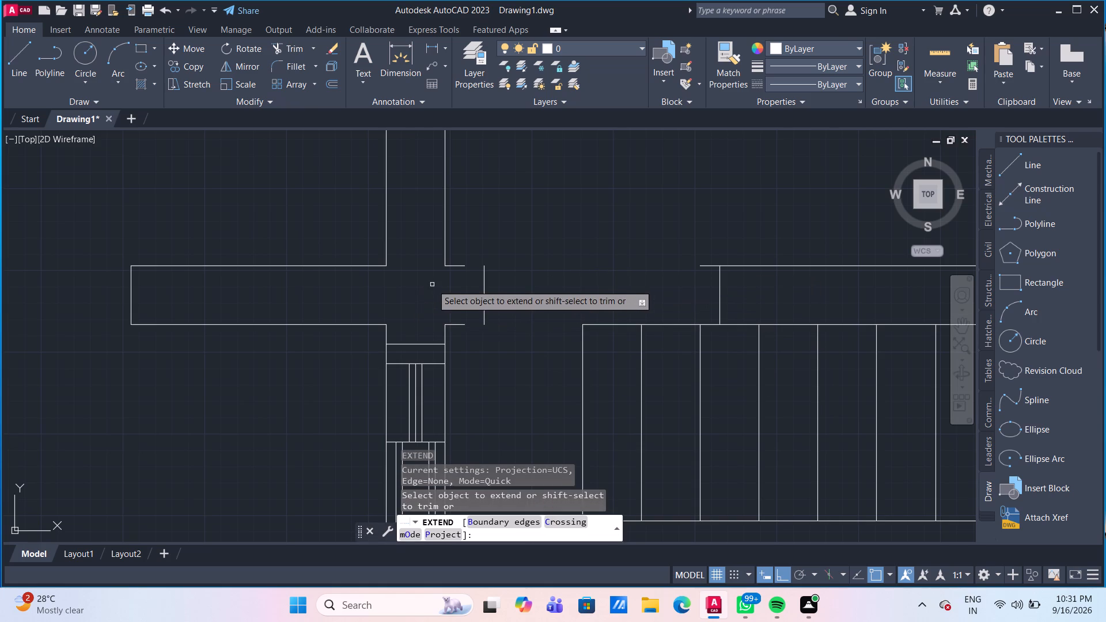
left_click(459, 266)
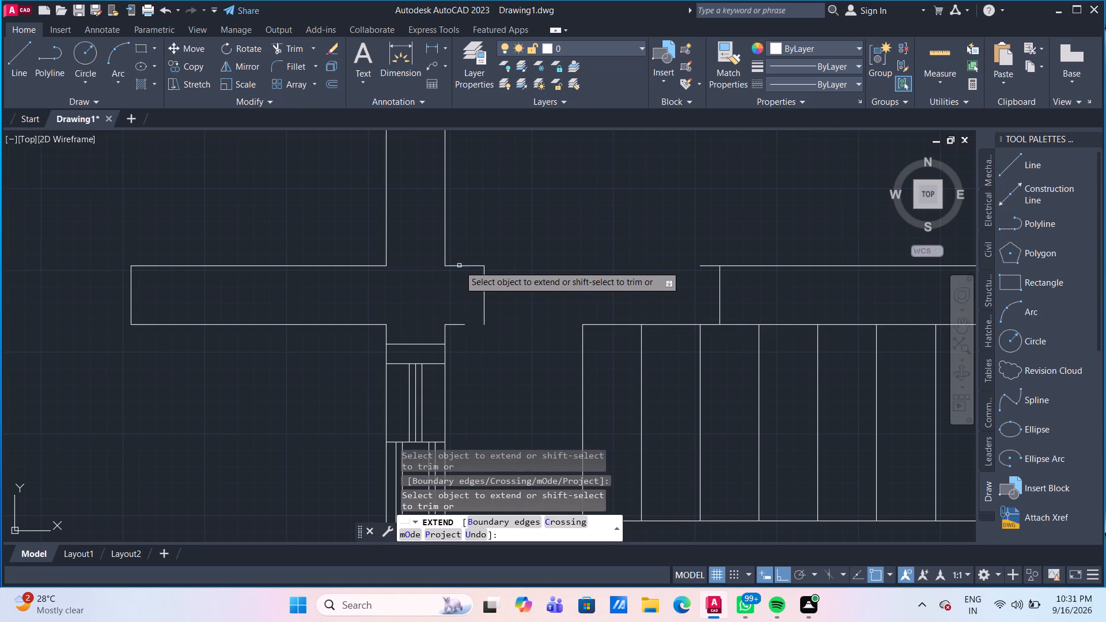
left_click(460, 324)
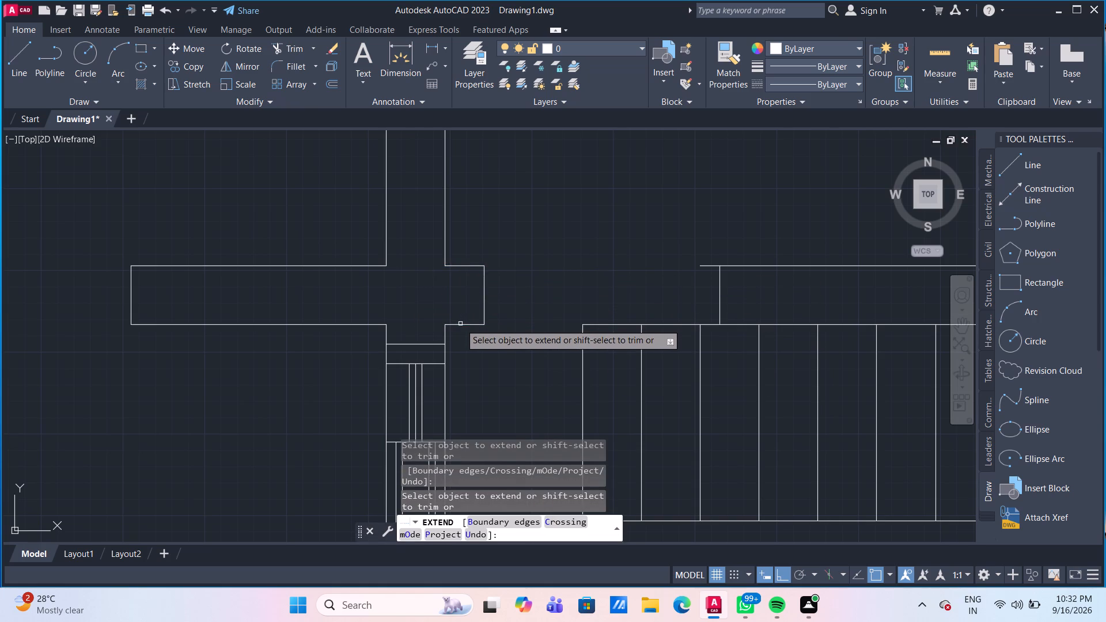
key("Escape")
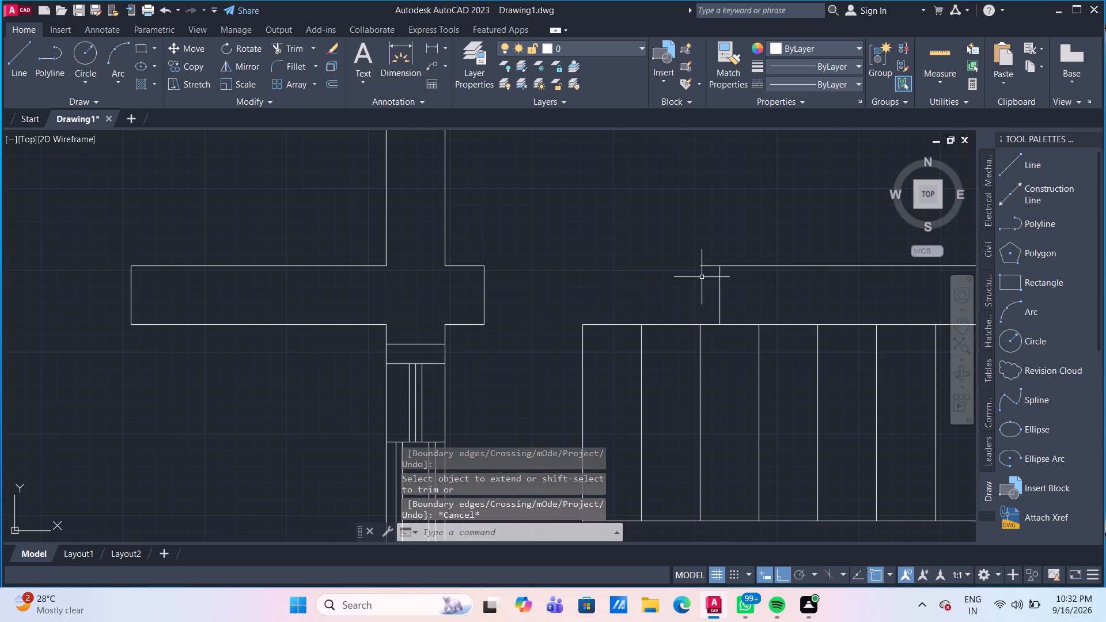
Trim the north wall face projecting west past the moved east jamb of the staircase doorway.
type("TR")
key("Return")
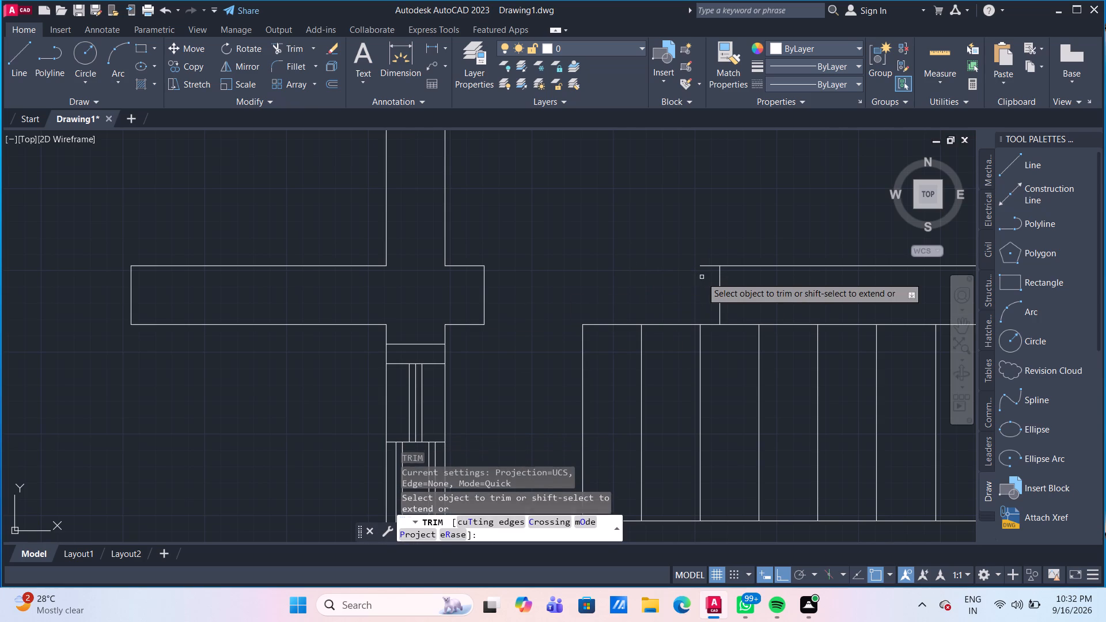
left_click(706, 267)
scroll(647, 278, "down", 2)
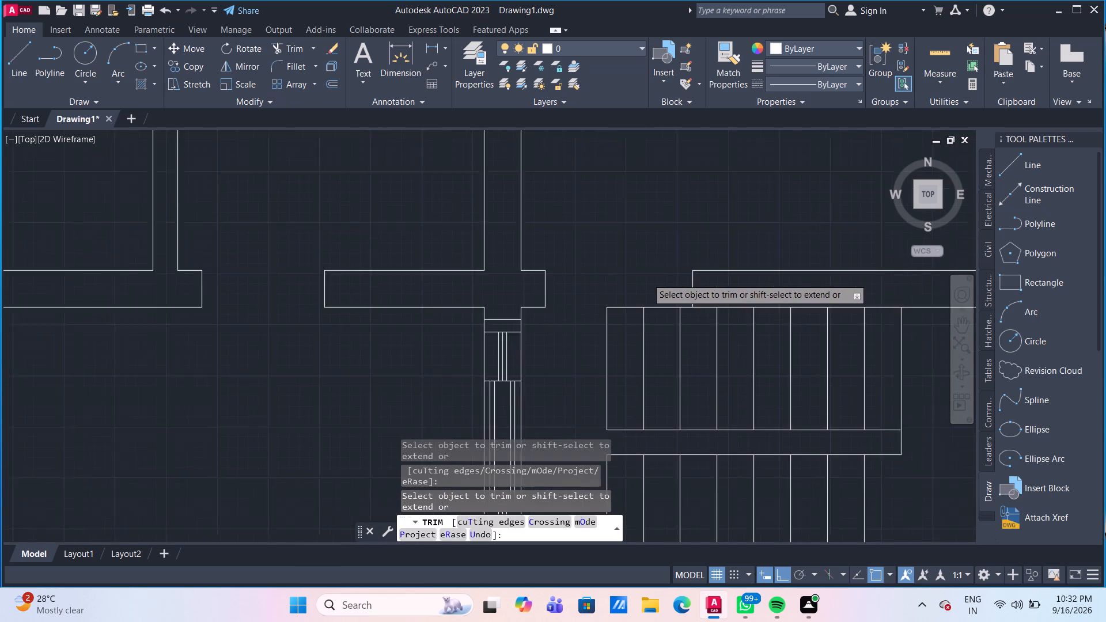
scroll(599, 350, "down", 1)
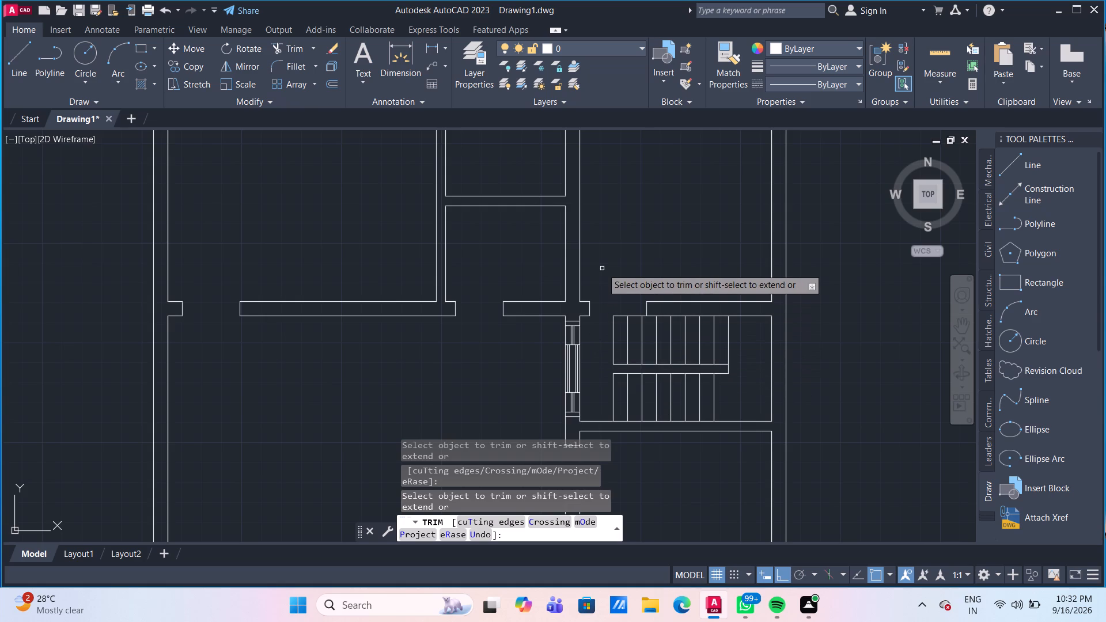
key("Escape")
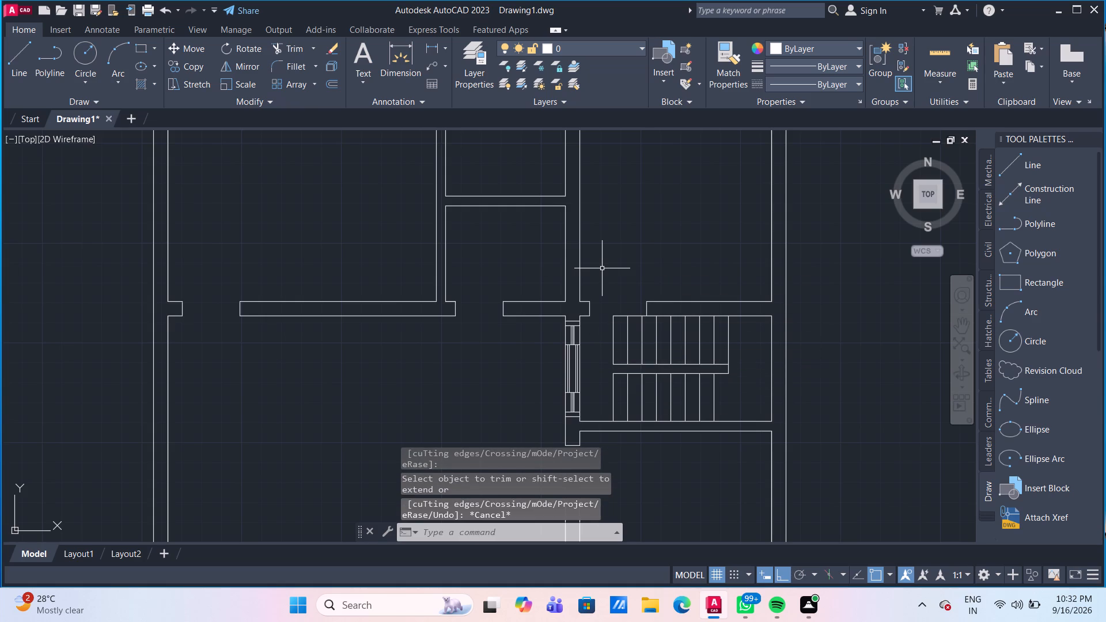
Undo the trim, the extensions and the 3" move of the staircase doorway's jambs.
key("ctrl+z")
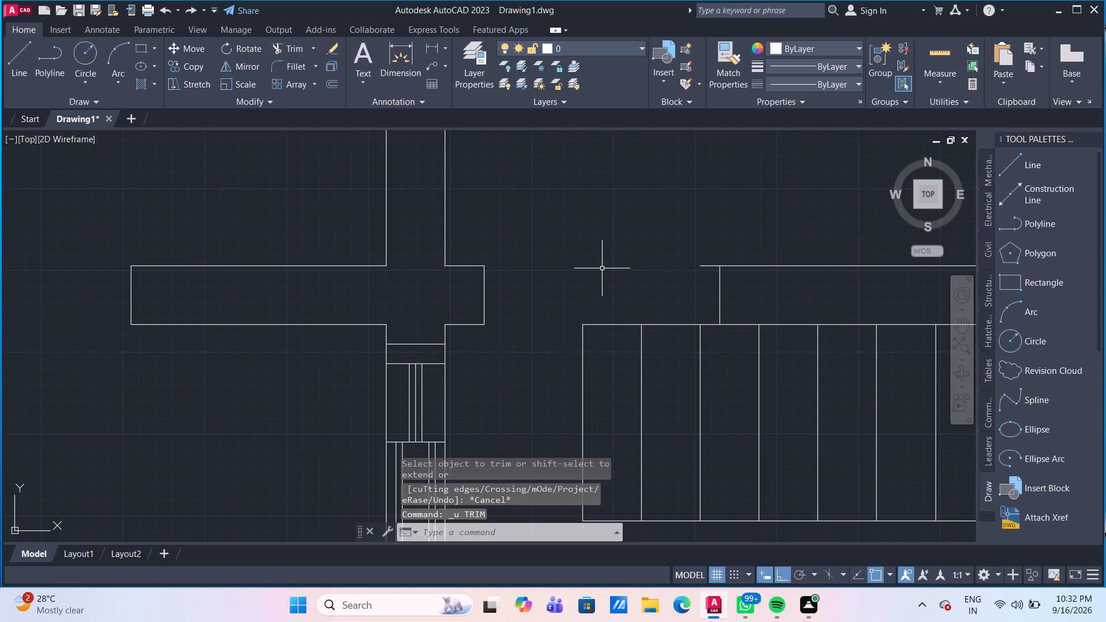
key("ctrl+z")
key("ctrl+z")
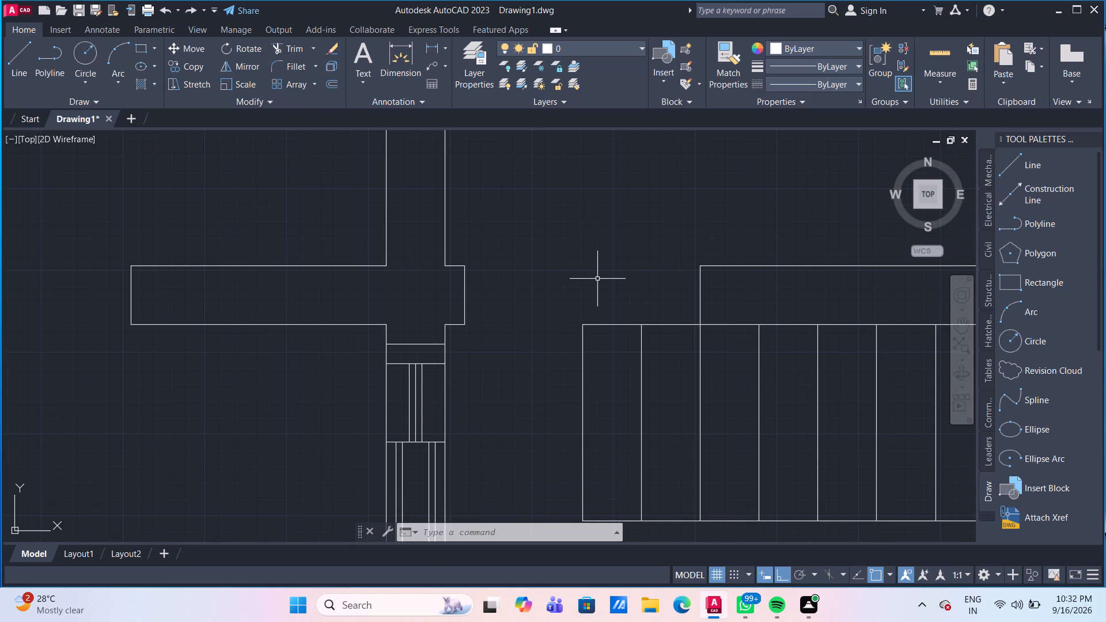
Draw a 9" line east across the wall from the middle small room's southeast inside corner.
scroll(597, 279, "down", 2)
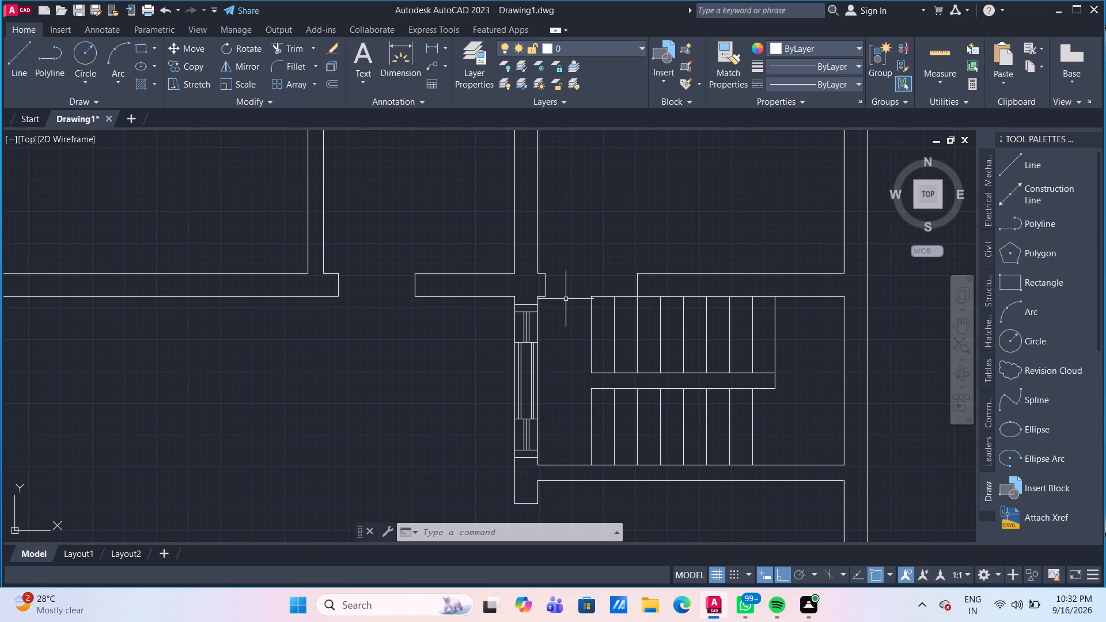
scroll(578, 310, "down", 4)
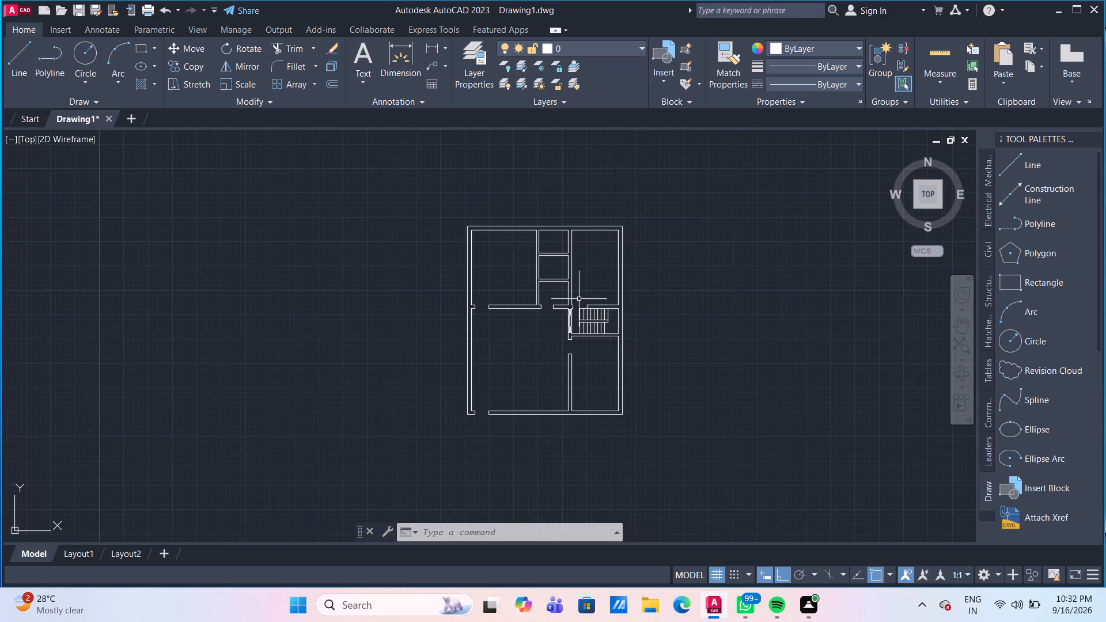
scroll(574, 304, "up", 3)
middle_click_drag(629, 307, 643, 416)
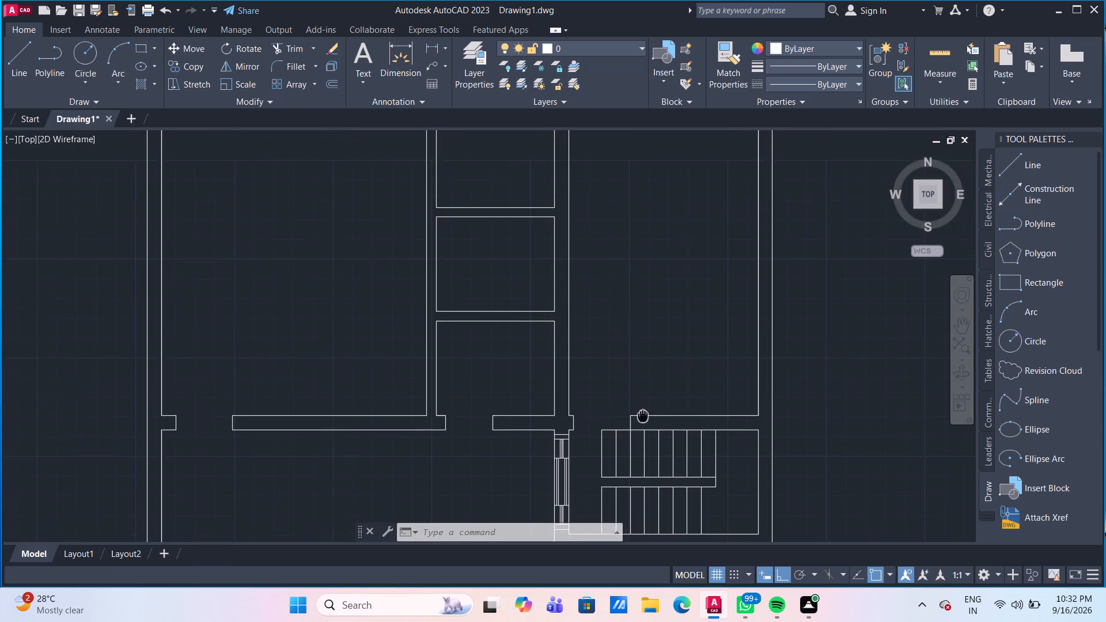
middle_click_drag(643, 416, 635, 414)
scroll(496, 307, "up", 1)
middle_click_drag(518, 250, 531, 254)
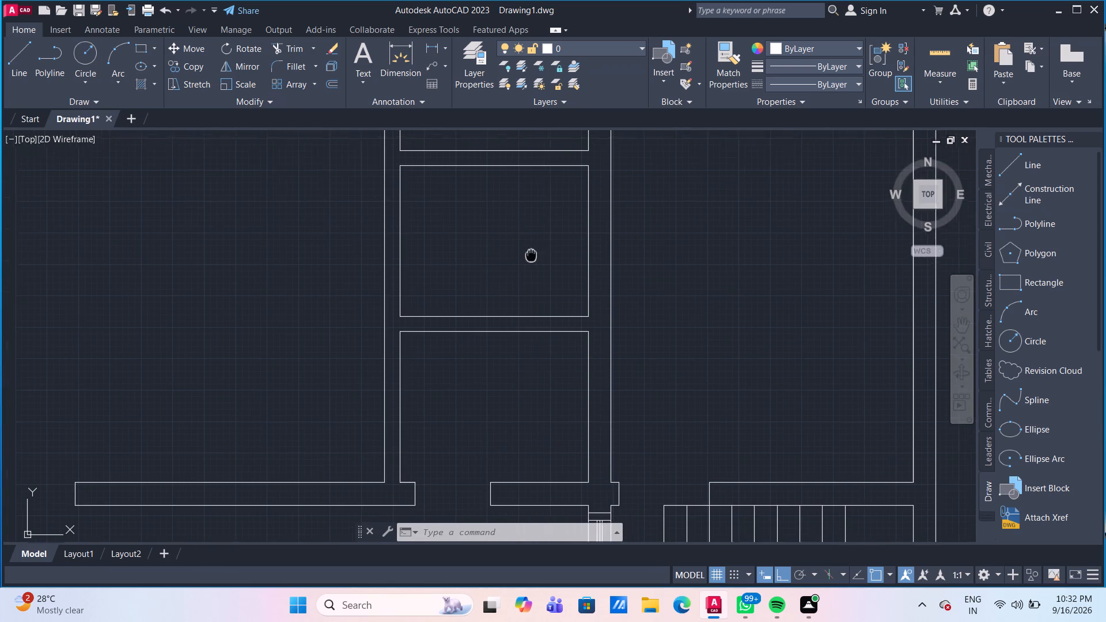
middle_click_drag(531, 254, 548, 324)
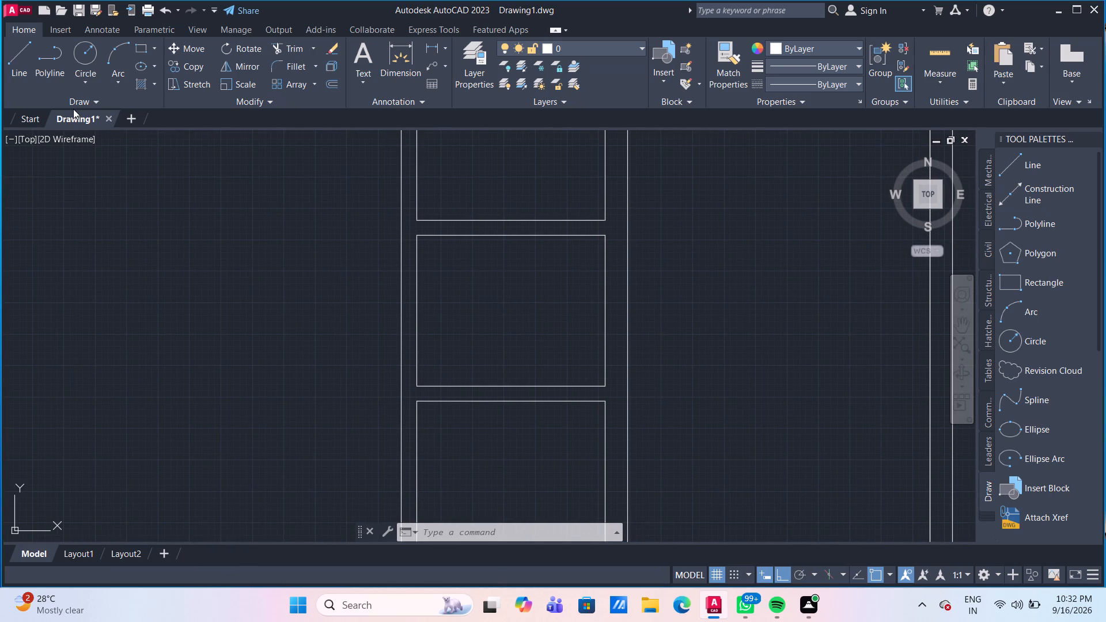
left_click(21, 56)
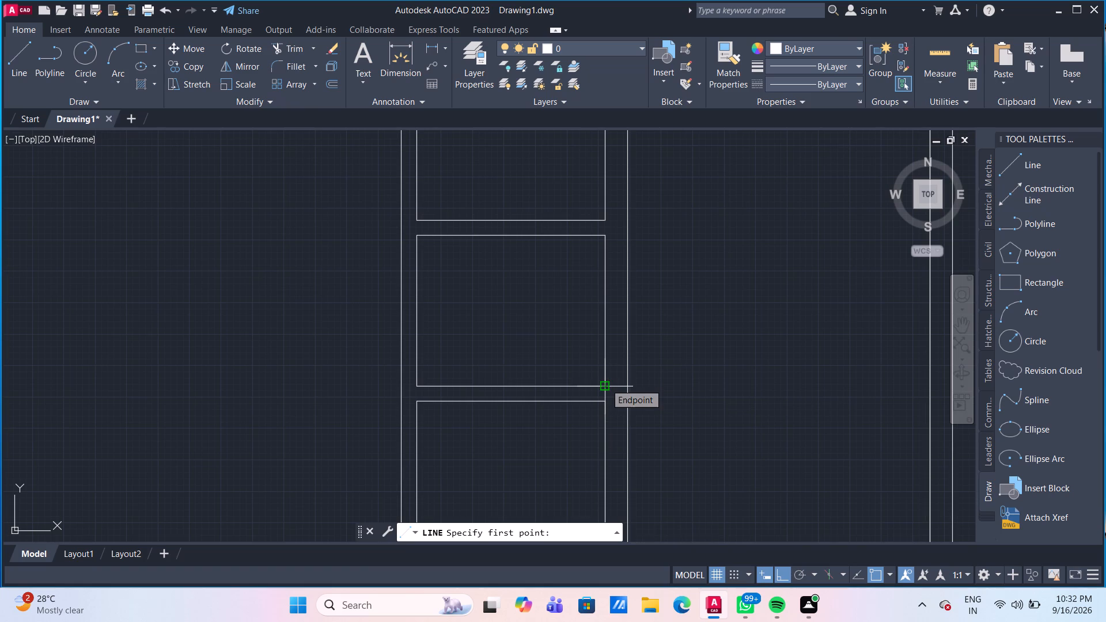
left_click(605, 384)
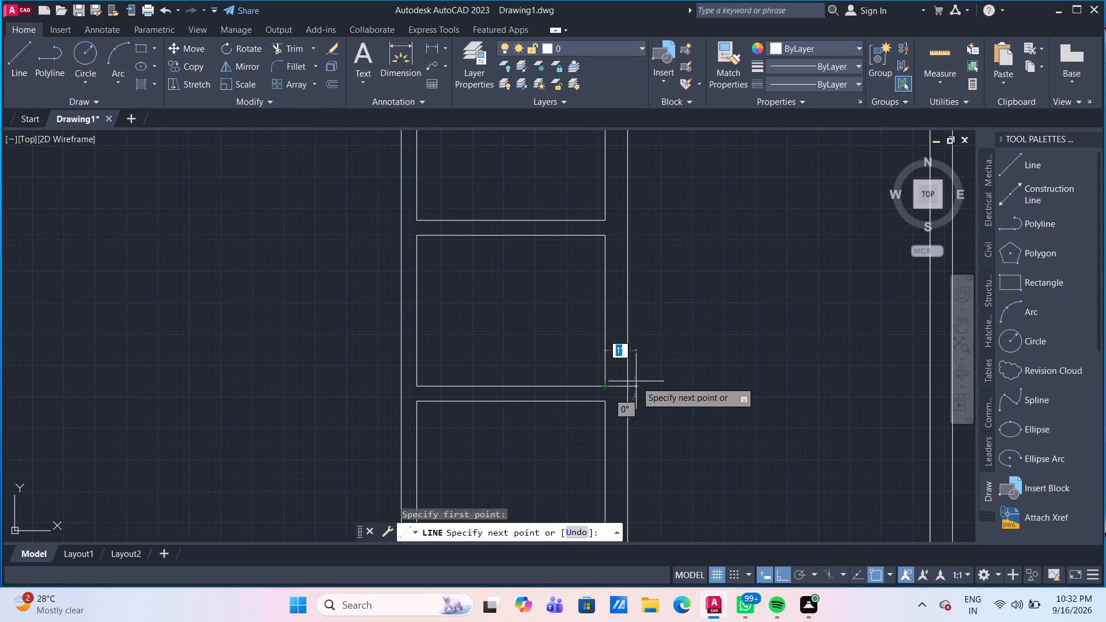
left_click(627, 389)
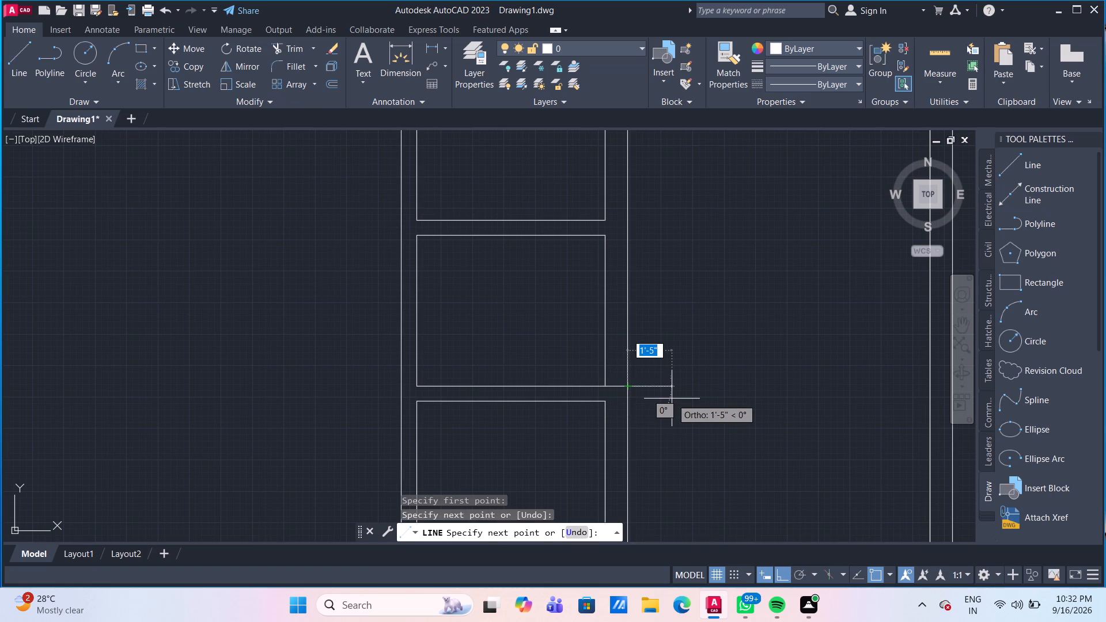
key("Return")
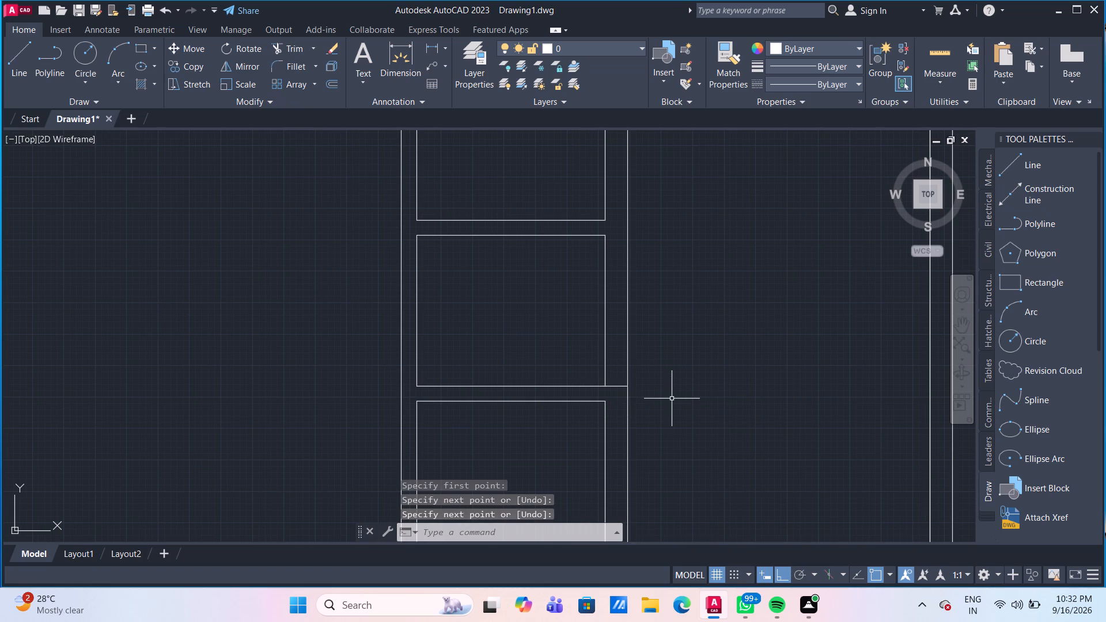
Copy the 9" line across the middle small room's east wall northward at 6" and 3' as doorway jambs.
left_click(622, 386)
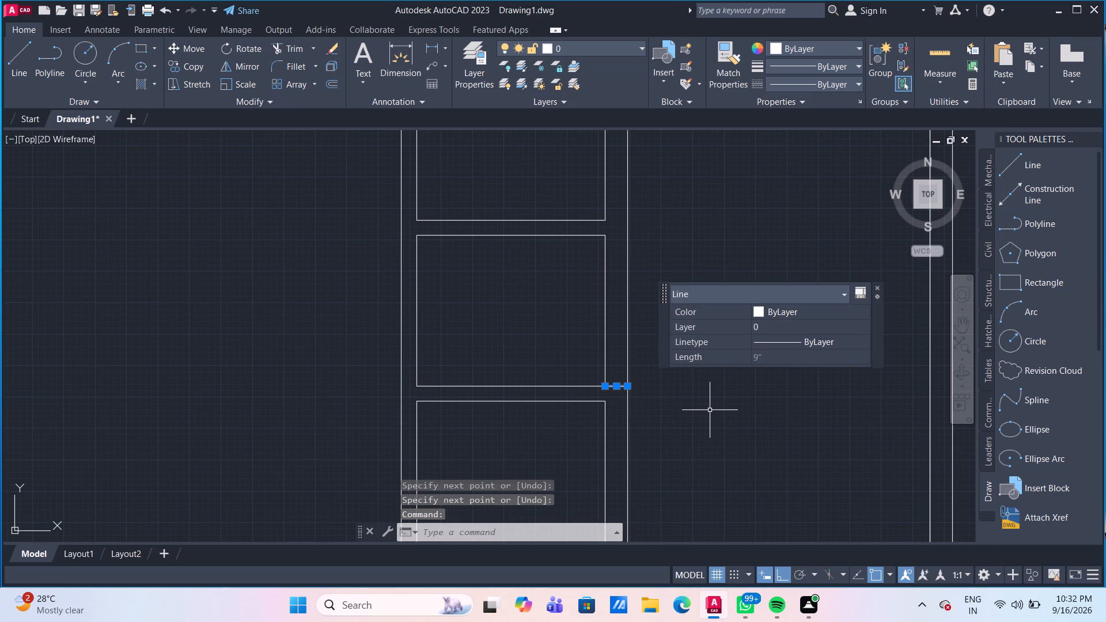
type("CO")
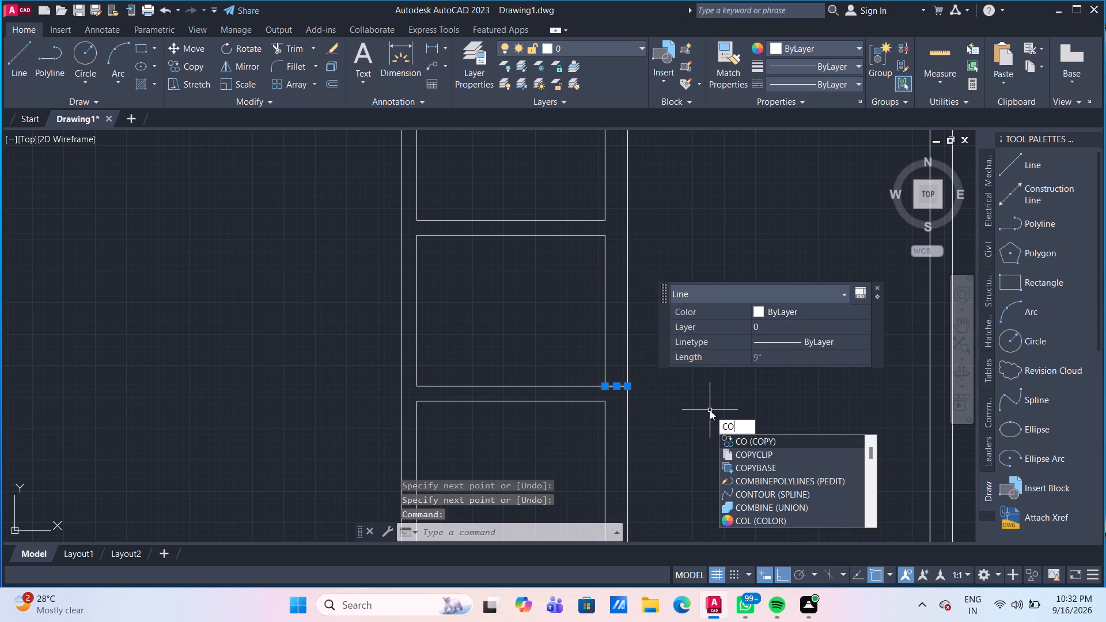
key("Return")
scroll(708, 409, "down", 2)
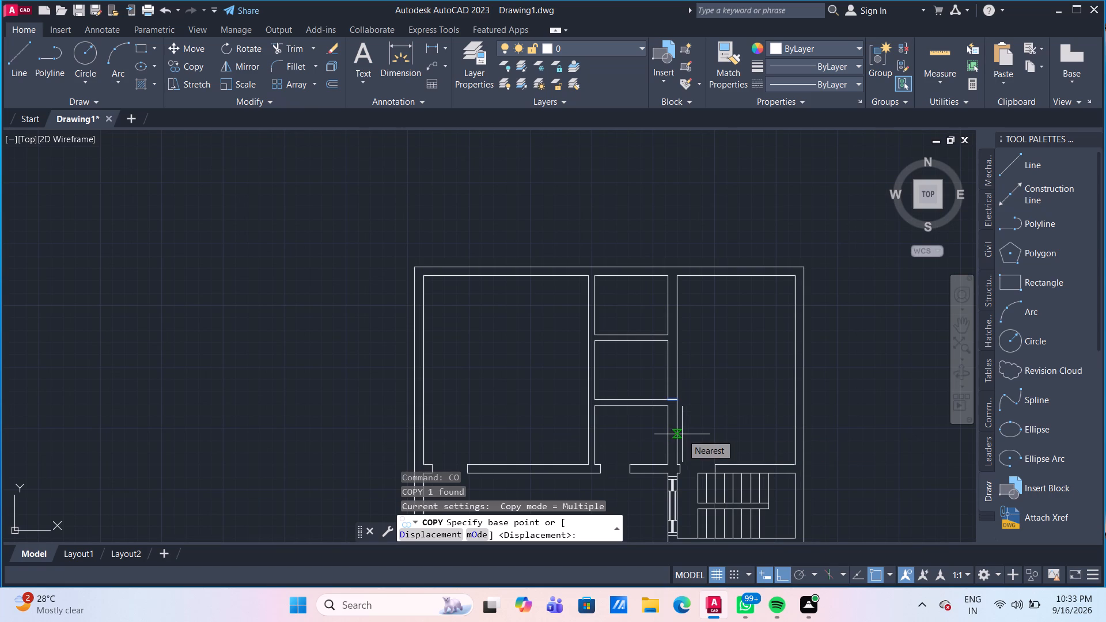
scroll(682, 434, "up", 2)
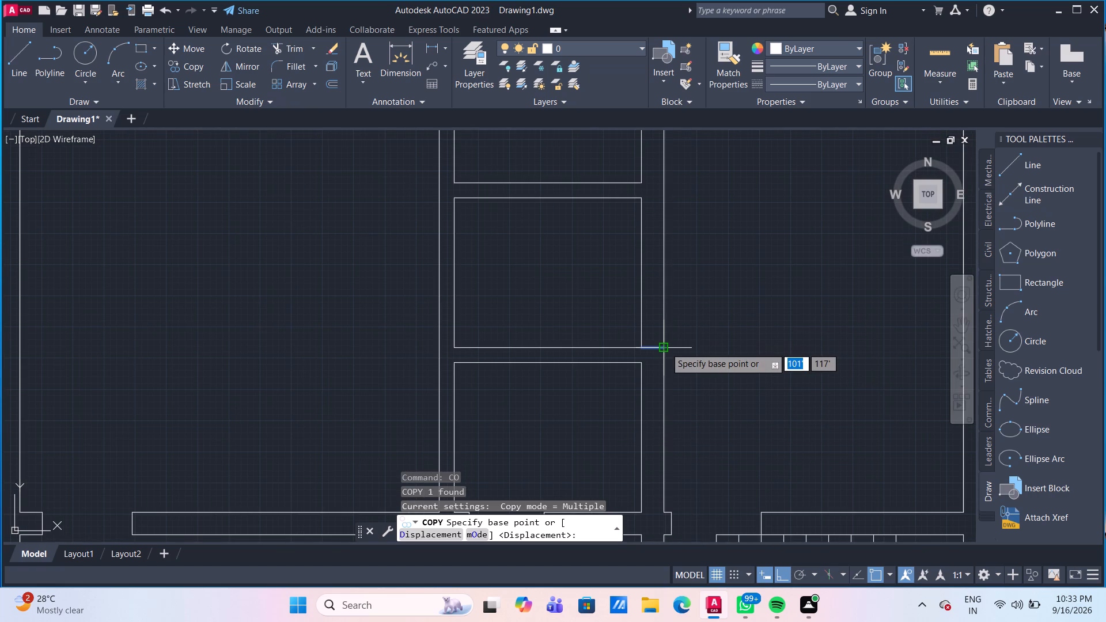
left_click(665, 347)
type("6\"")
key("Return")
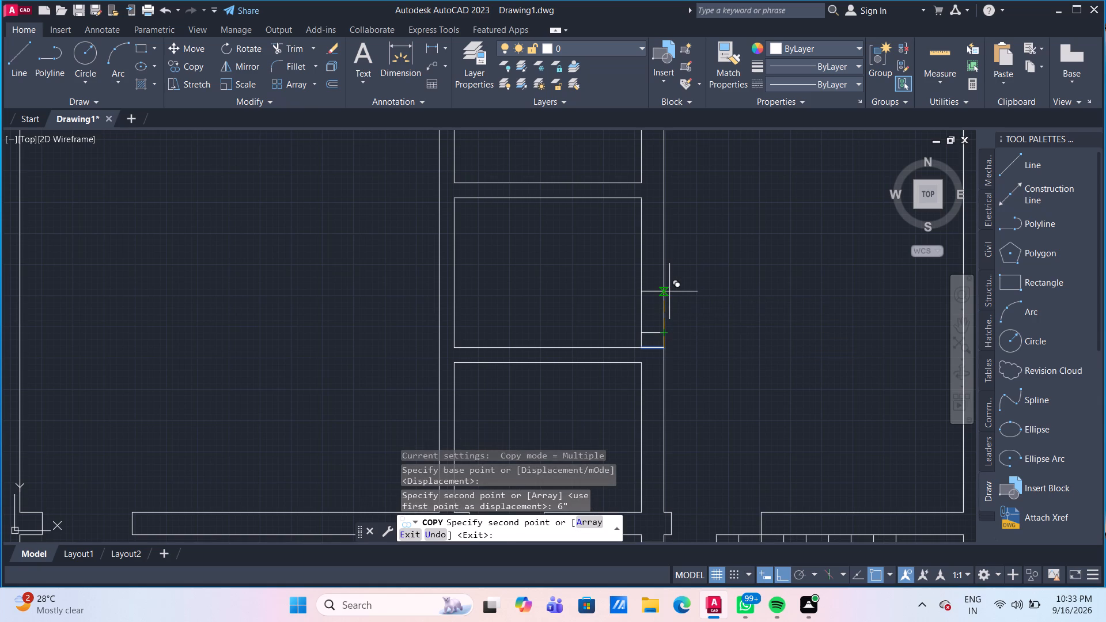
type("3'")
key("Return")
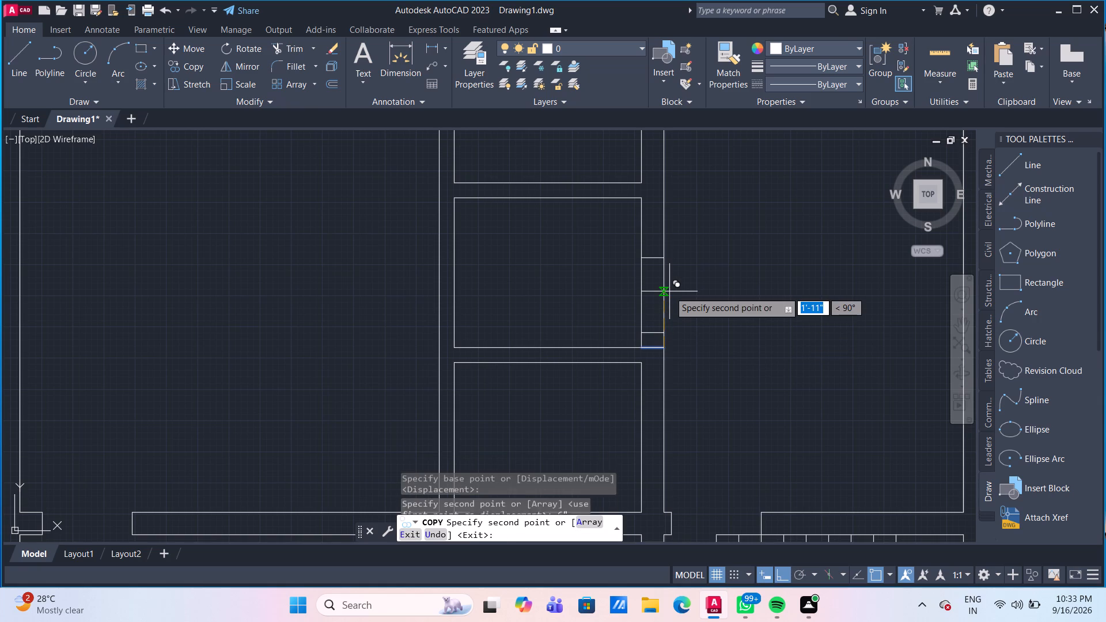
key("Escape")
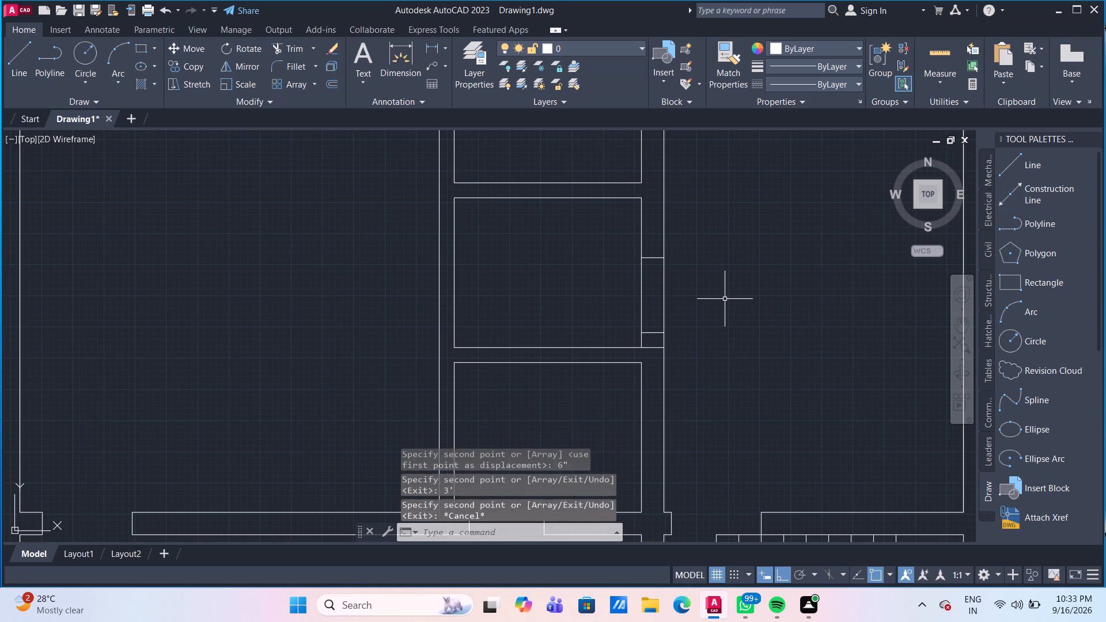
Trim both east wall faces between the jambs and the starter line at the corner to open the middle small room's 2'6" doorway.
type("TR")
key("Return")
left_click(725, 299)
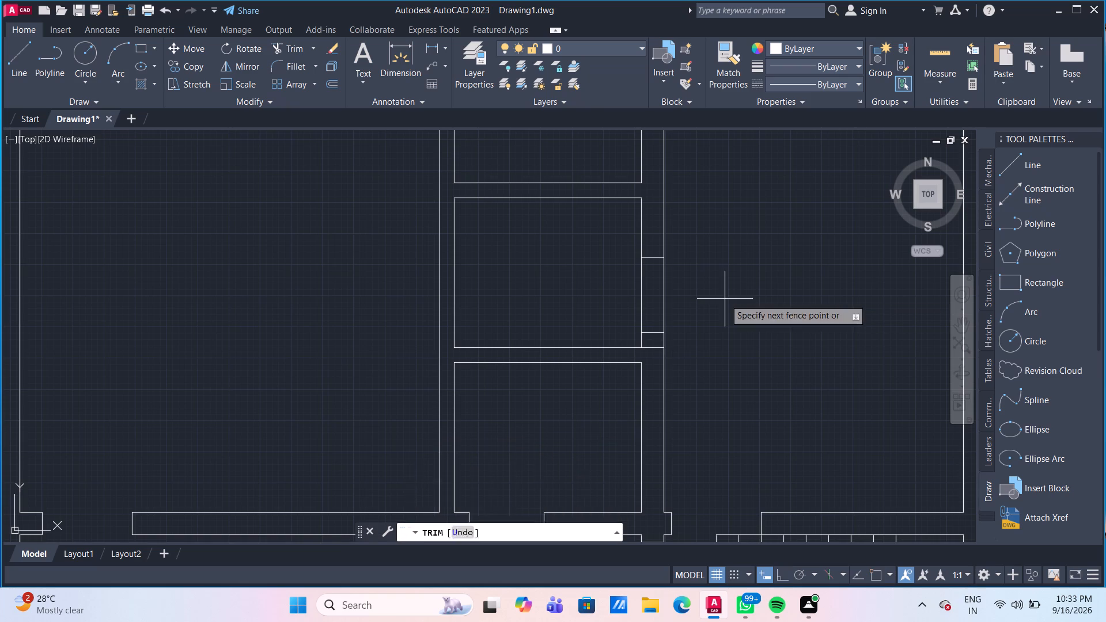
left_click(616, 288)
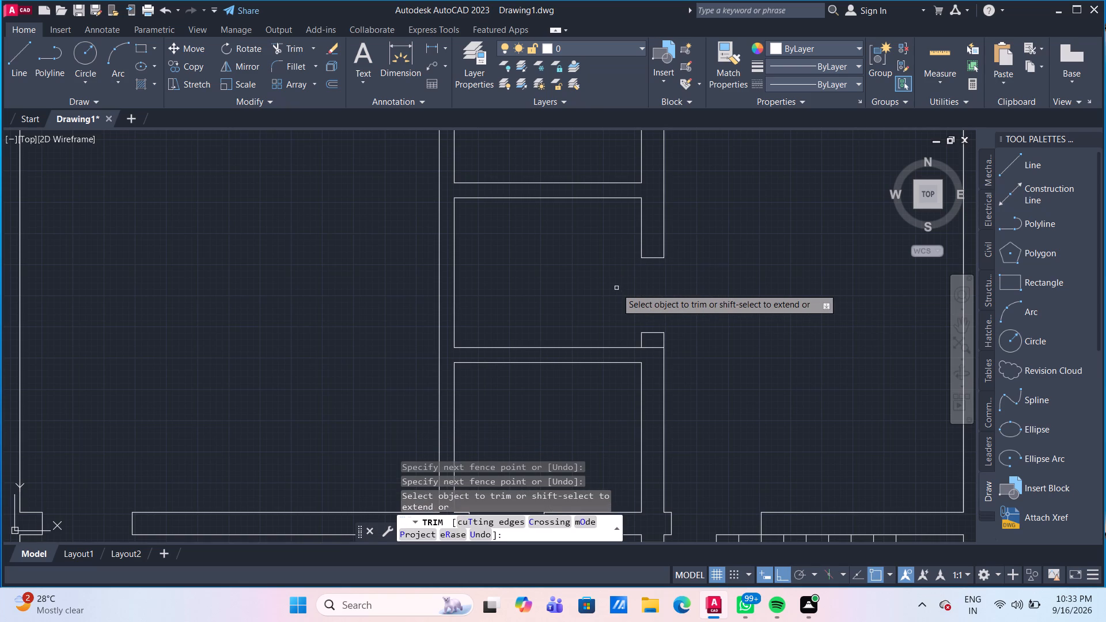
key("Escape")
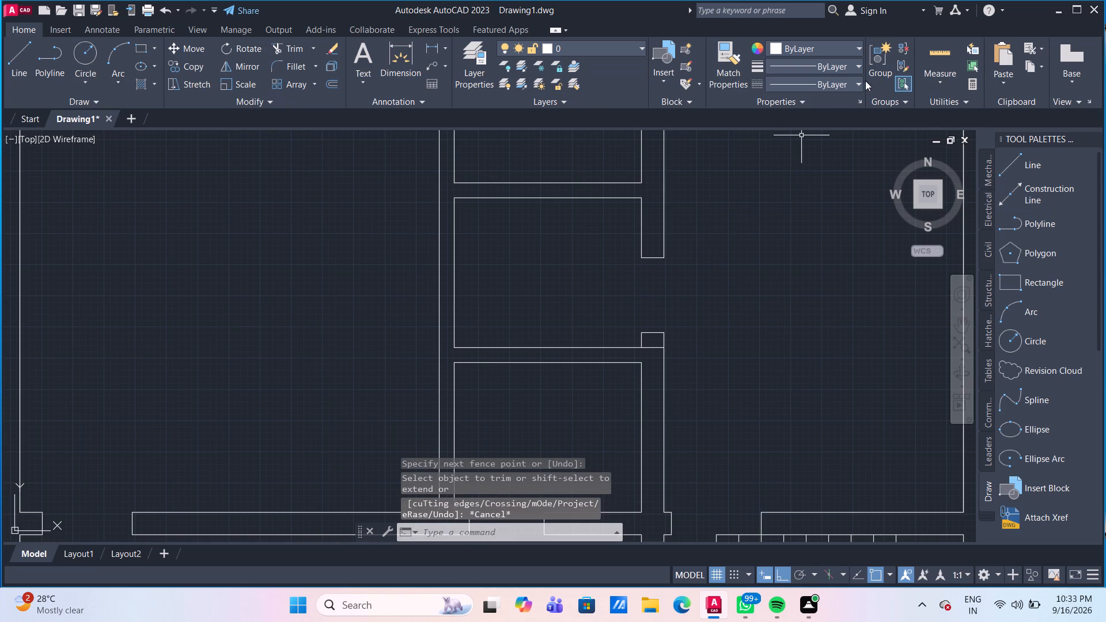
left_click(945, 51)
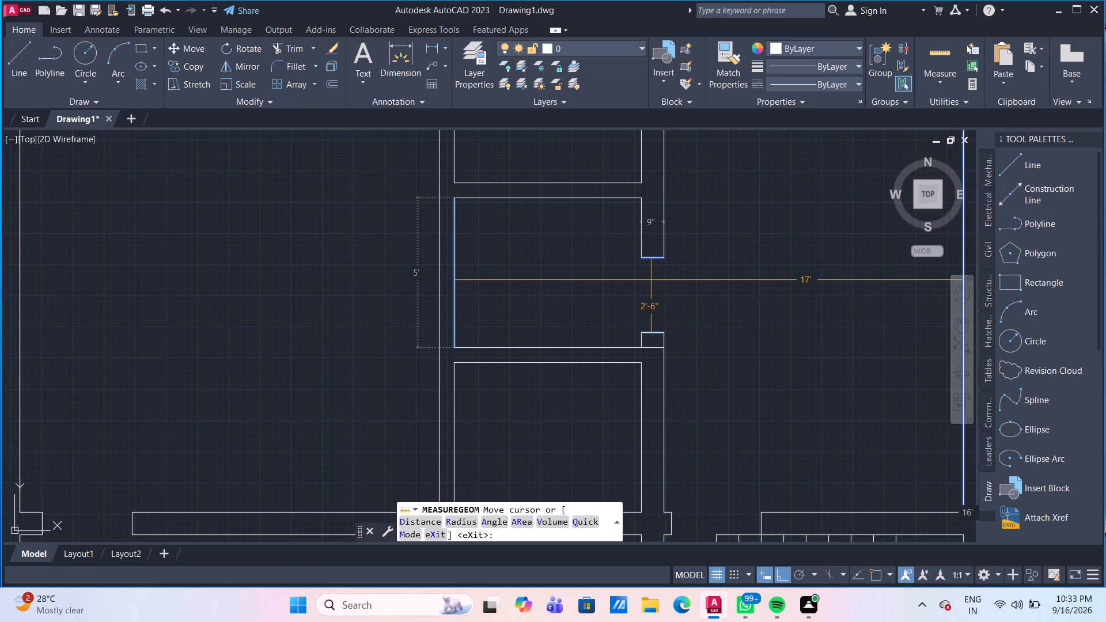
key("Escape")
type("TR")
key("Return")
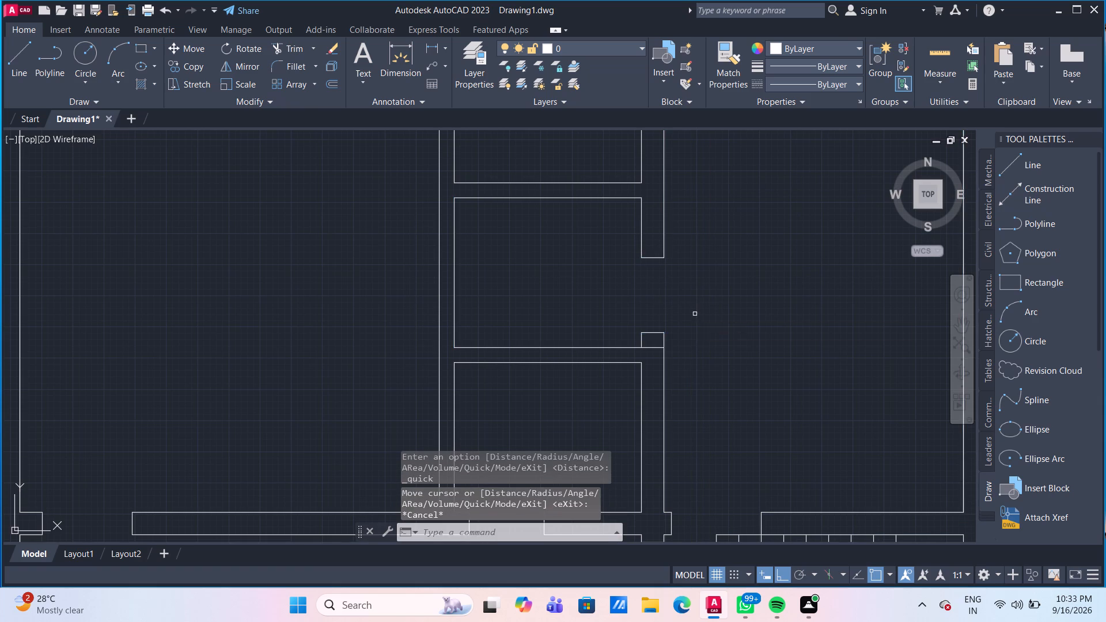
left_click(656, 348)
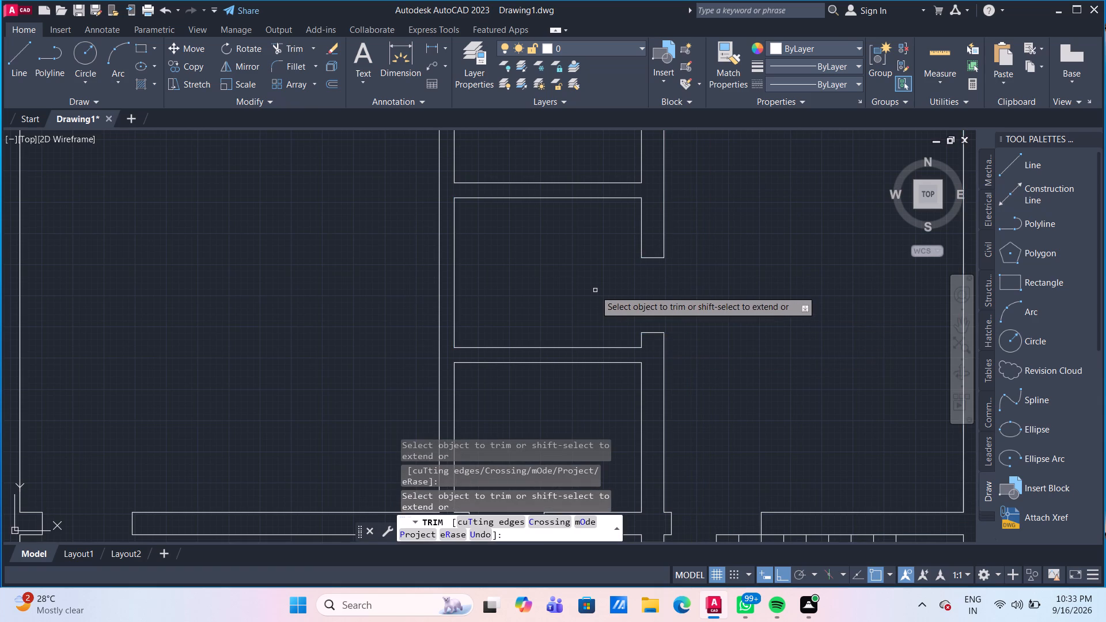
key("Escape")
Draw a 6" line west across the partition from the north small room's southwest inside corner.
scroll(595, 290, "down", 2)
middle_click_drag(574, 271, 592, 362)
scroll(574, 271, "down", 1)
key("Escape")
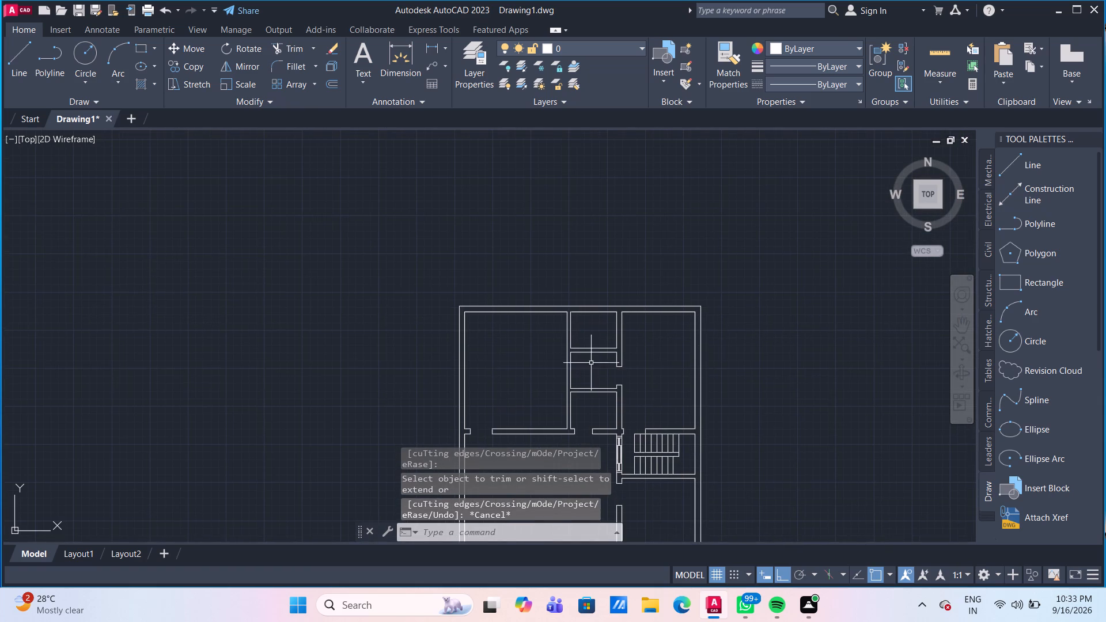
scroll(603, 335, "up", 4)
middle_click_drag(575, 291, 604, 213)
left_click(7, 59)
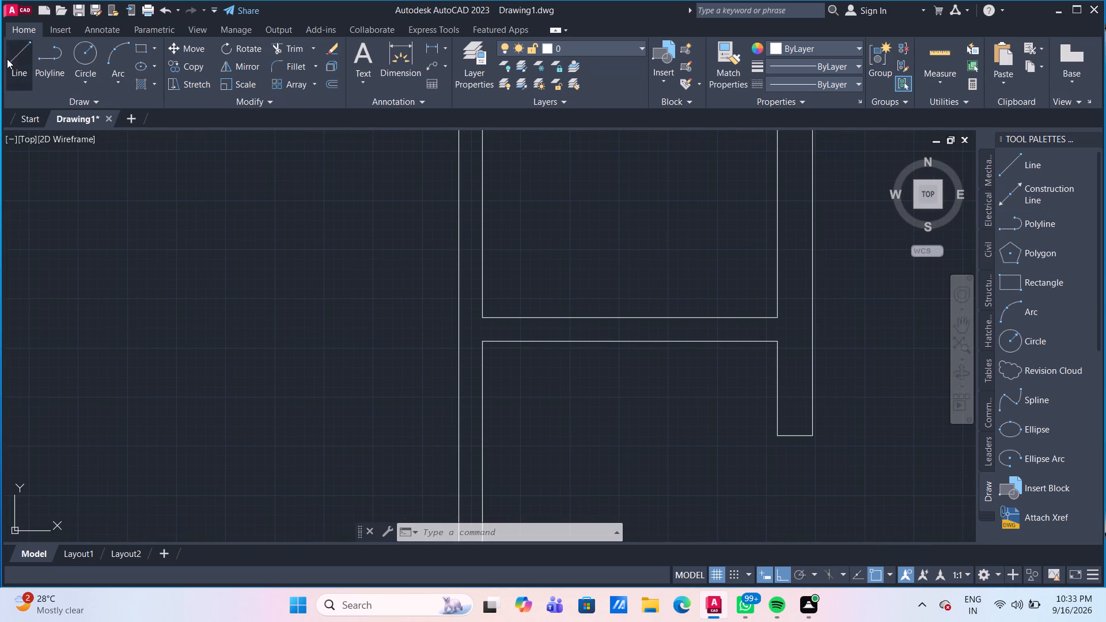
left_click_drag(482, 318, 437, 305)
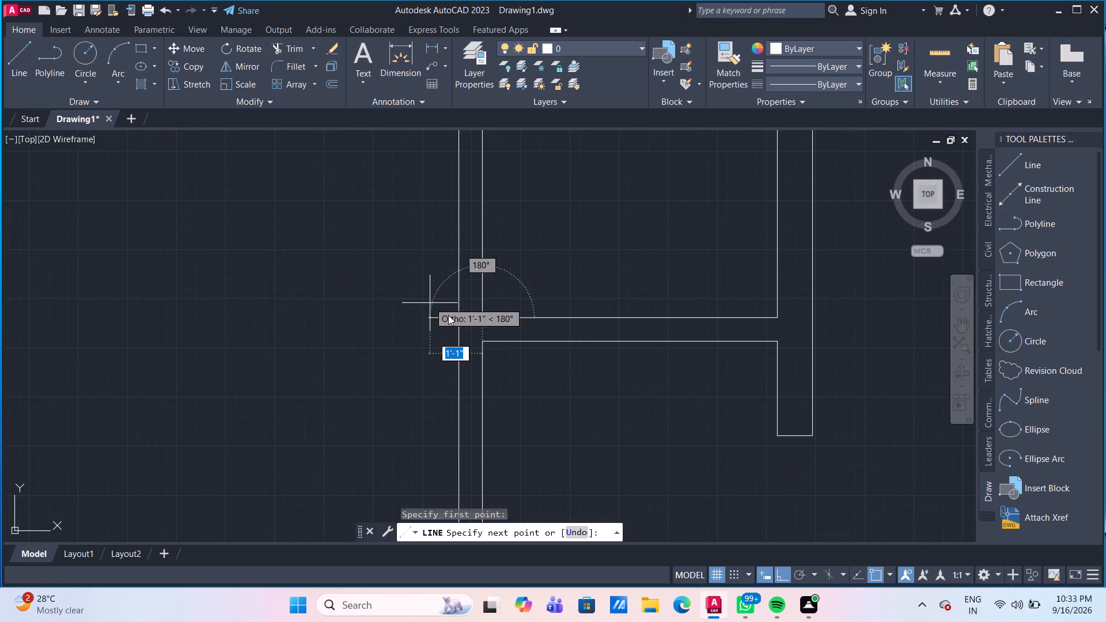
left_click(463, 320)
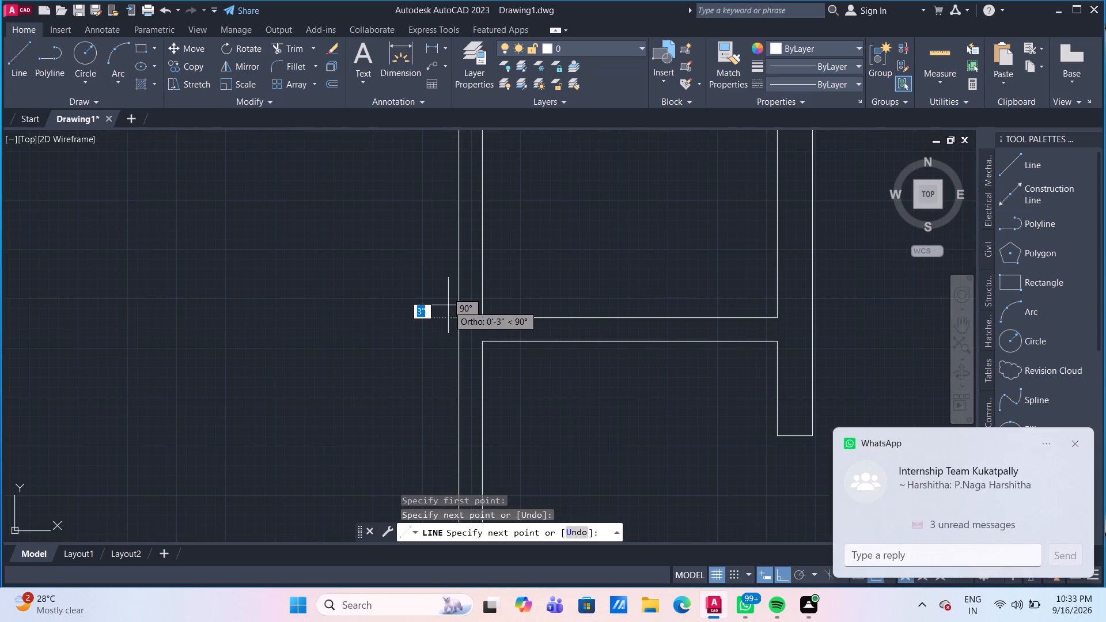
key("Escape")
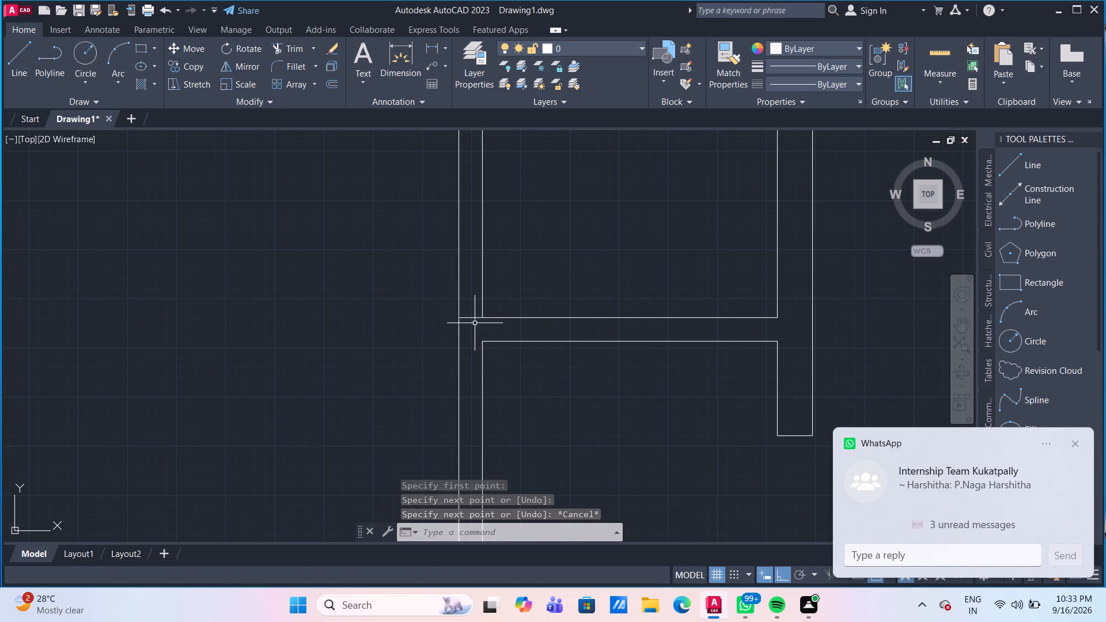
Copy the 6" line across the north small room's west partition northward at 6" and 3' as doorway jambs.
left_click(476, 317)
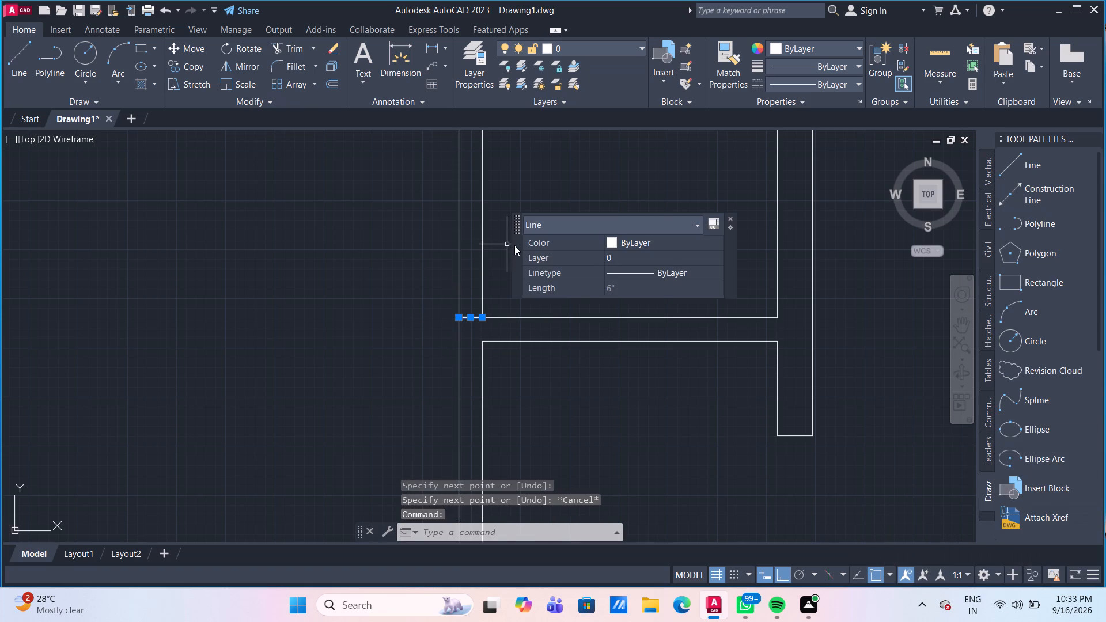
type("CO")
key("Return")
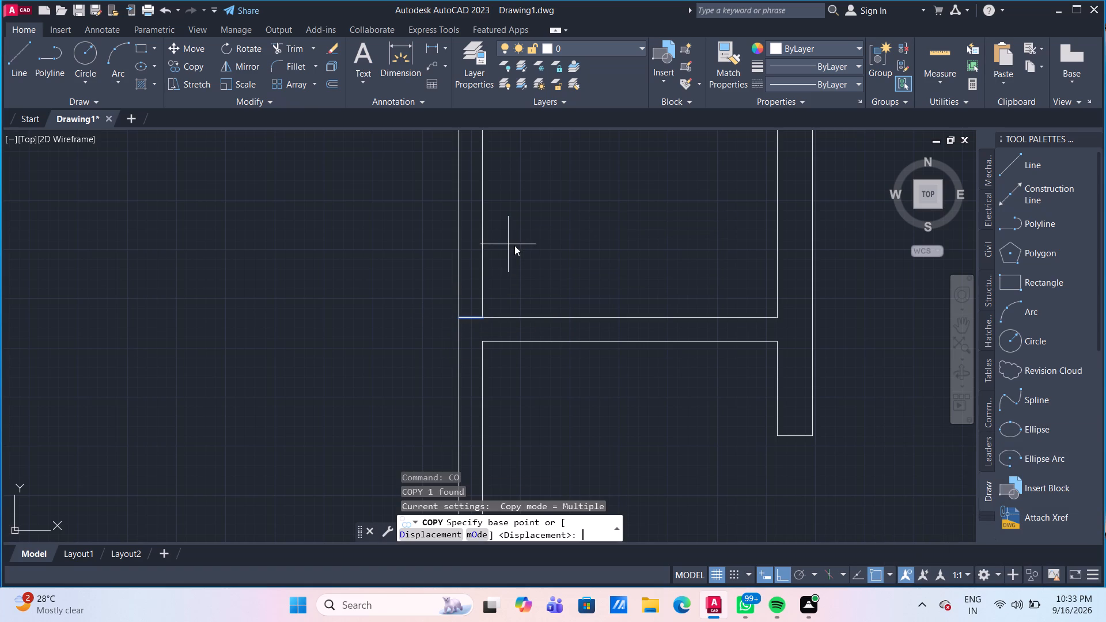
left_click_drag(483, 317, 484, 303)
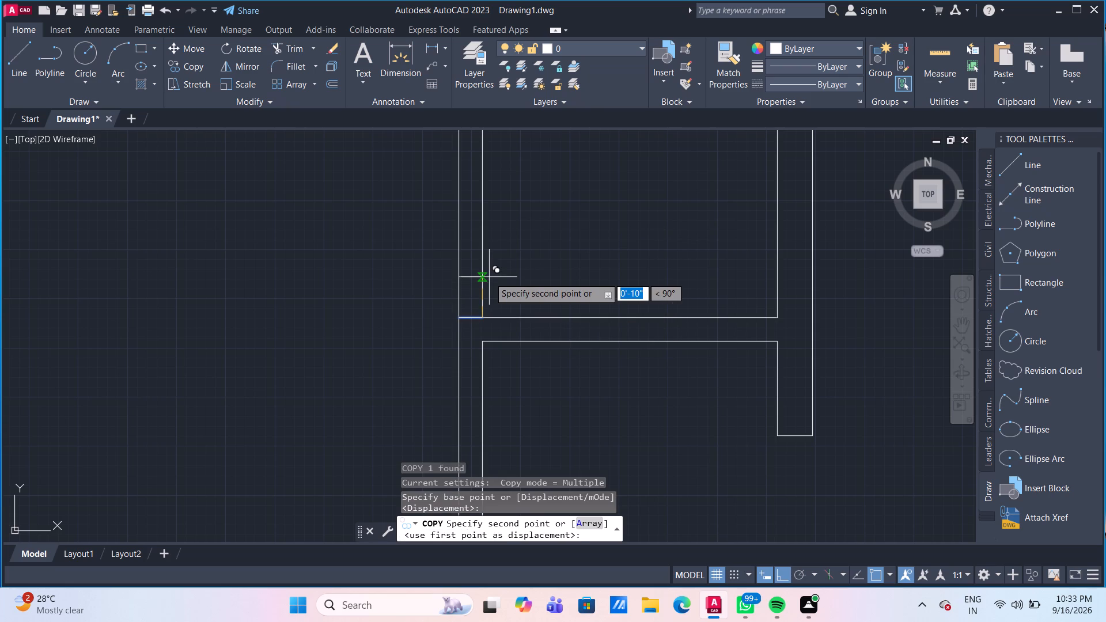
type("6\"")
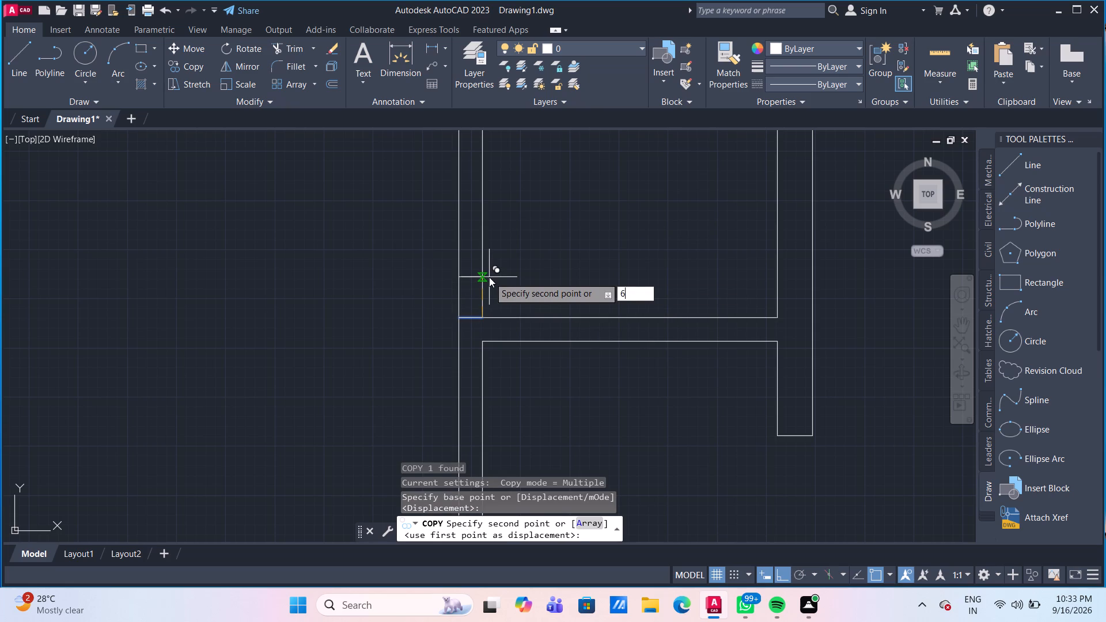
key("Return")
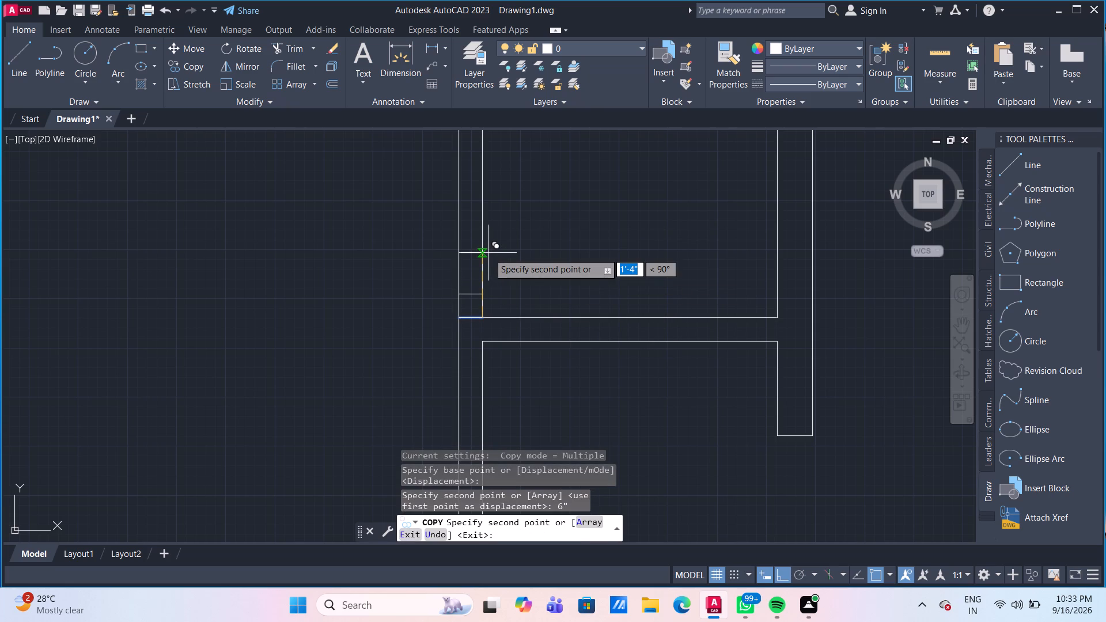
type("3'")
key("Return")
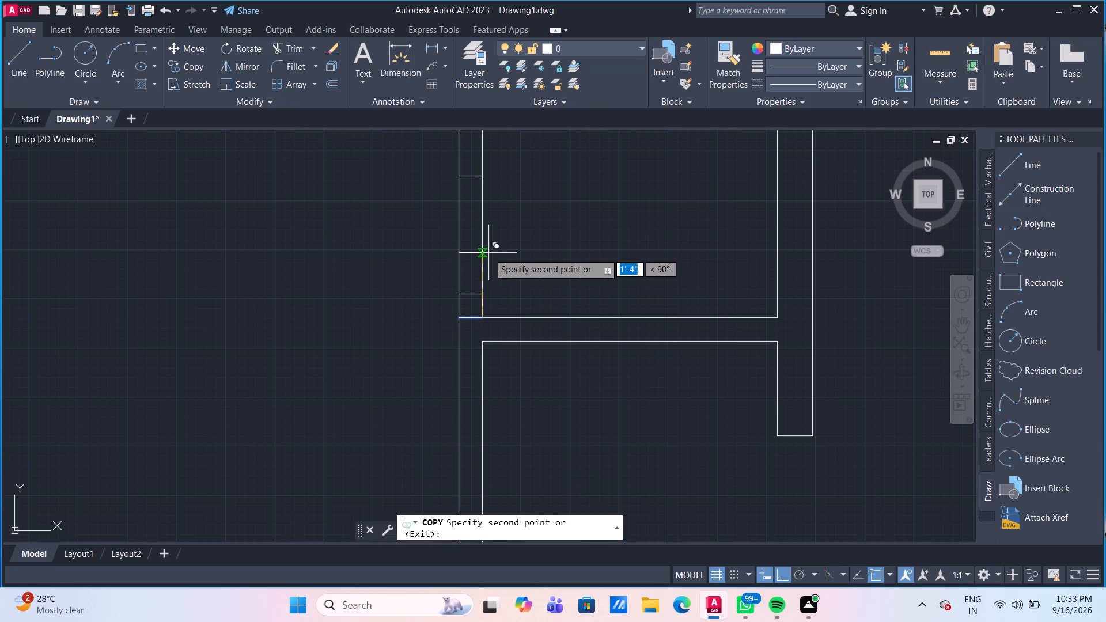
key("Escape")
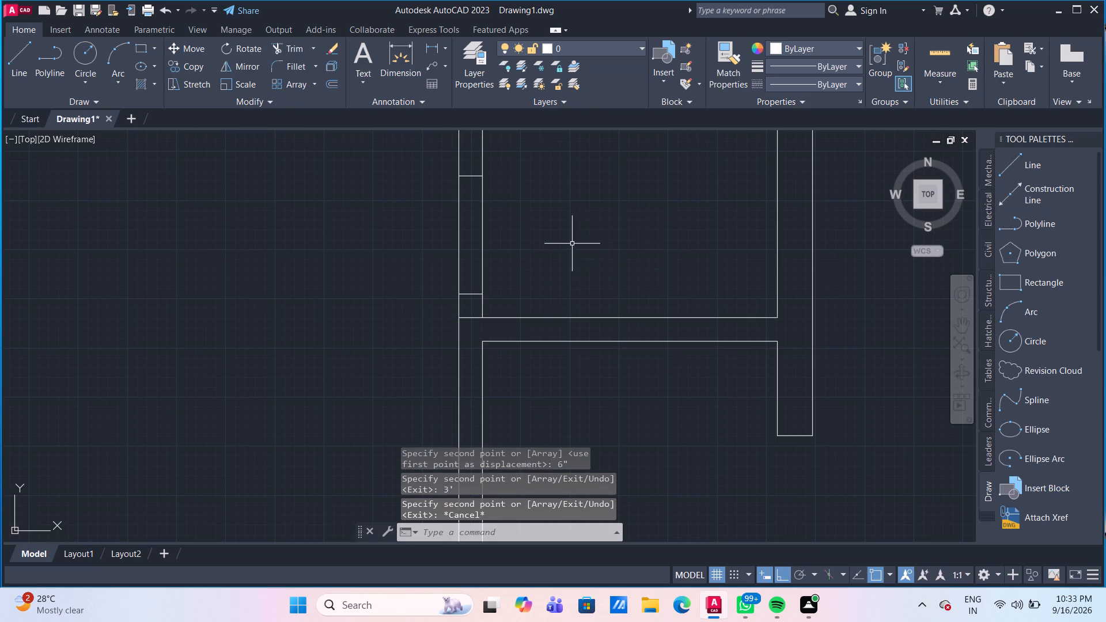
Trim both west partition faces between the jambs and the starter line at the corner to open the north small room's 2'6" doorway.
type("TR")
key("Return")
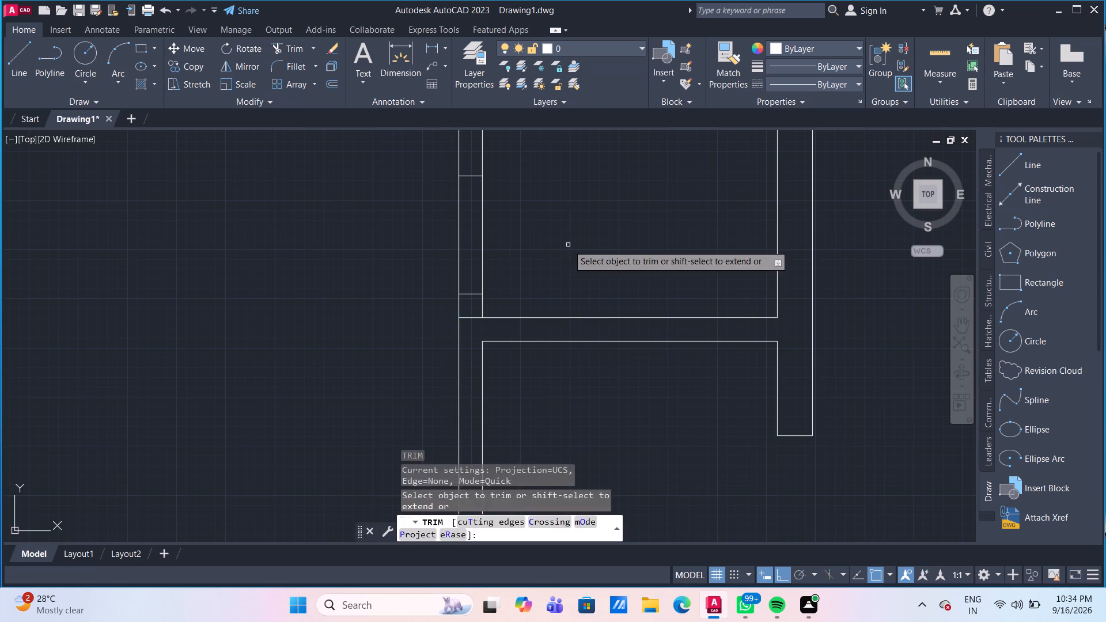
left_click_drag(566, 246, 555, 245)
left_click(446, 218)
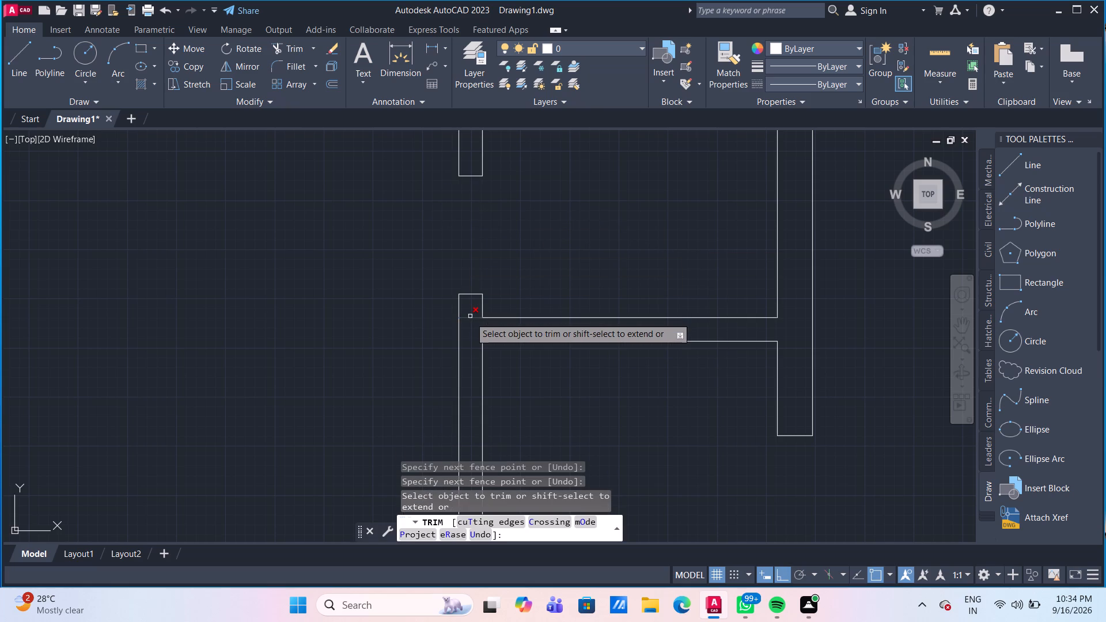
left_click(470, 317)
scroll(593, 411, "down", 3)
middle_click_drag(702, 404, 676, 291)
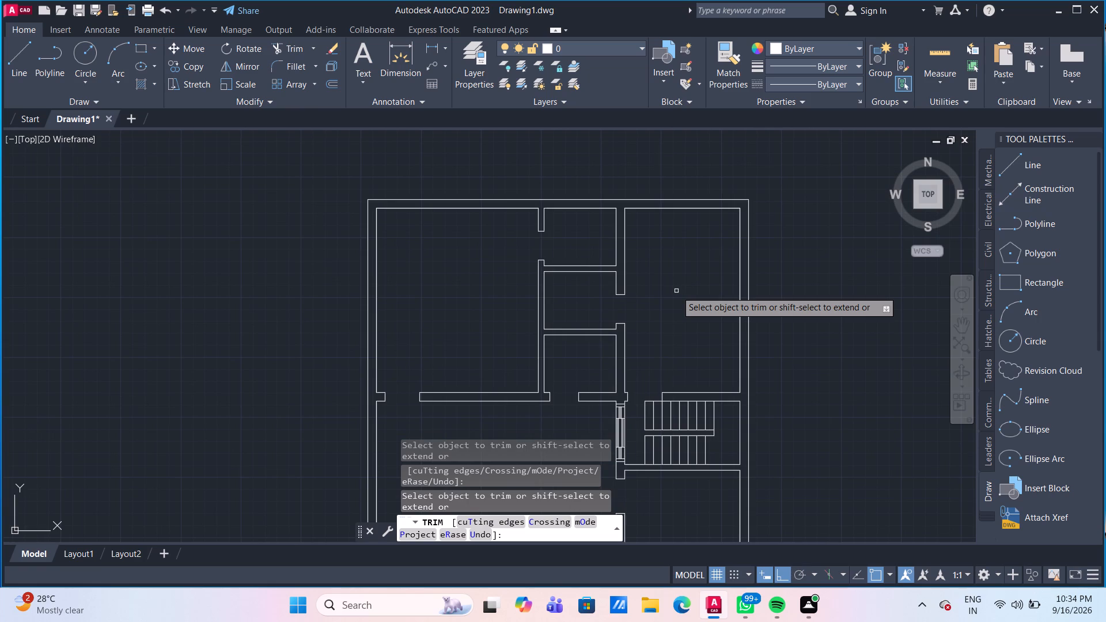
key("Escape")
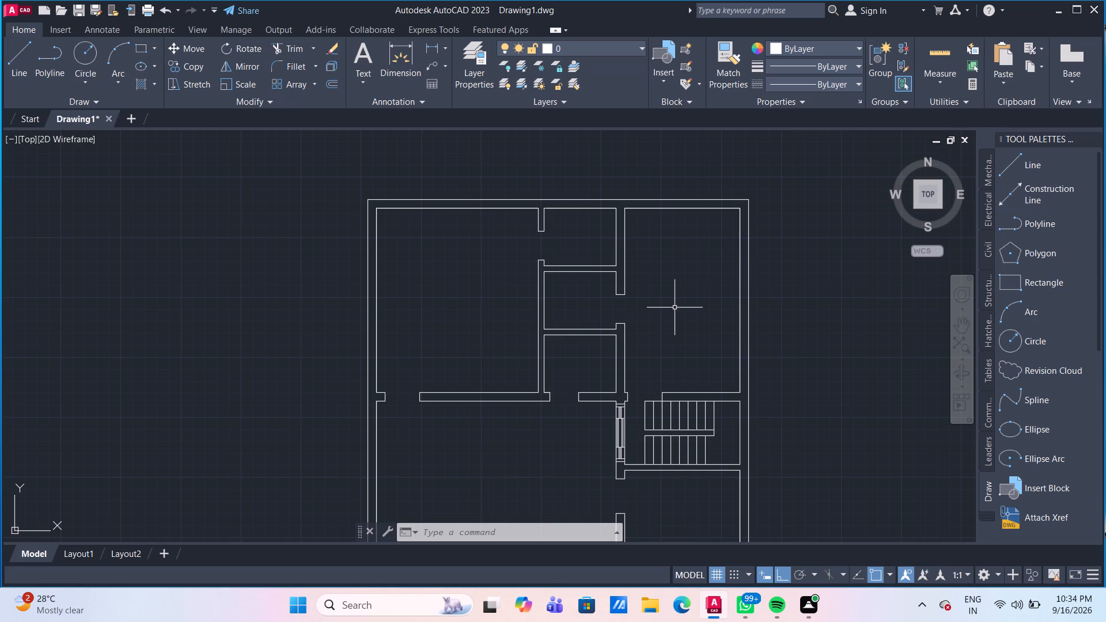
Draw a separate 9" horizontal line in the empty space east of the floor plan's northern part.
middle_click_drag(824, 325, 536, 289)
scroll(774, 325, "down", 1)
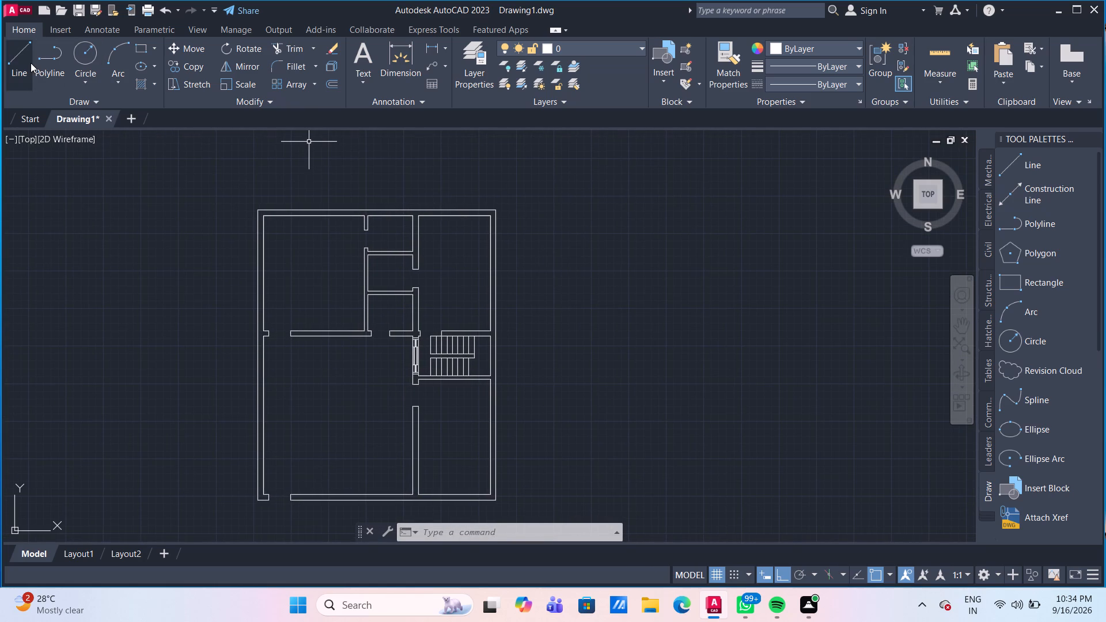
left_click(31, 63)
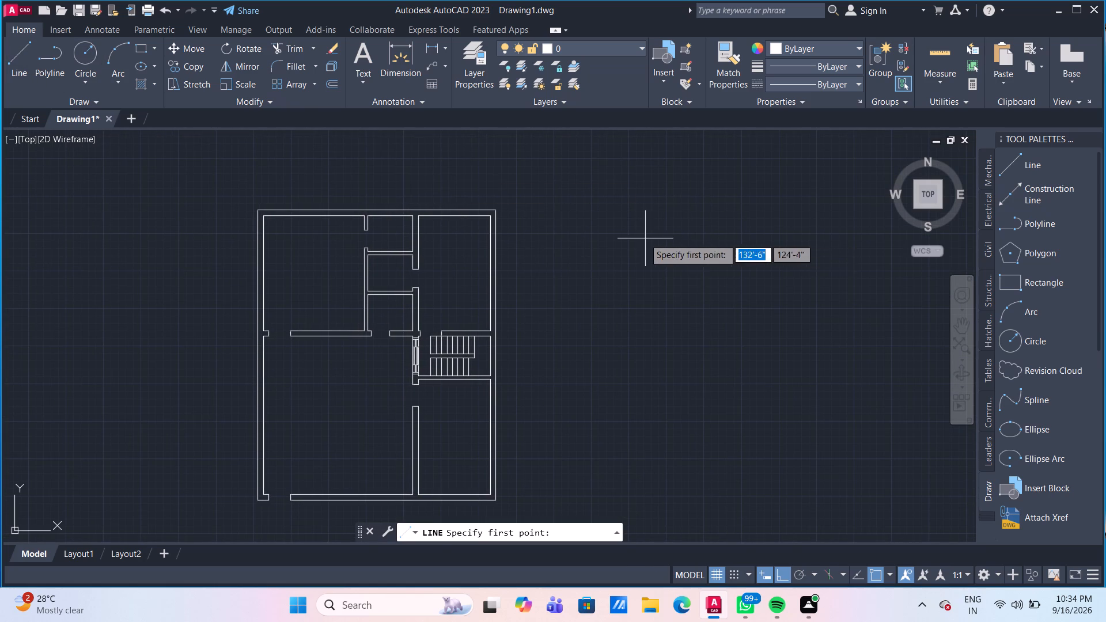
scroll(587, 249, "up", 1)
left_click(576, 241)
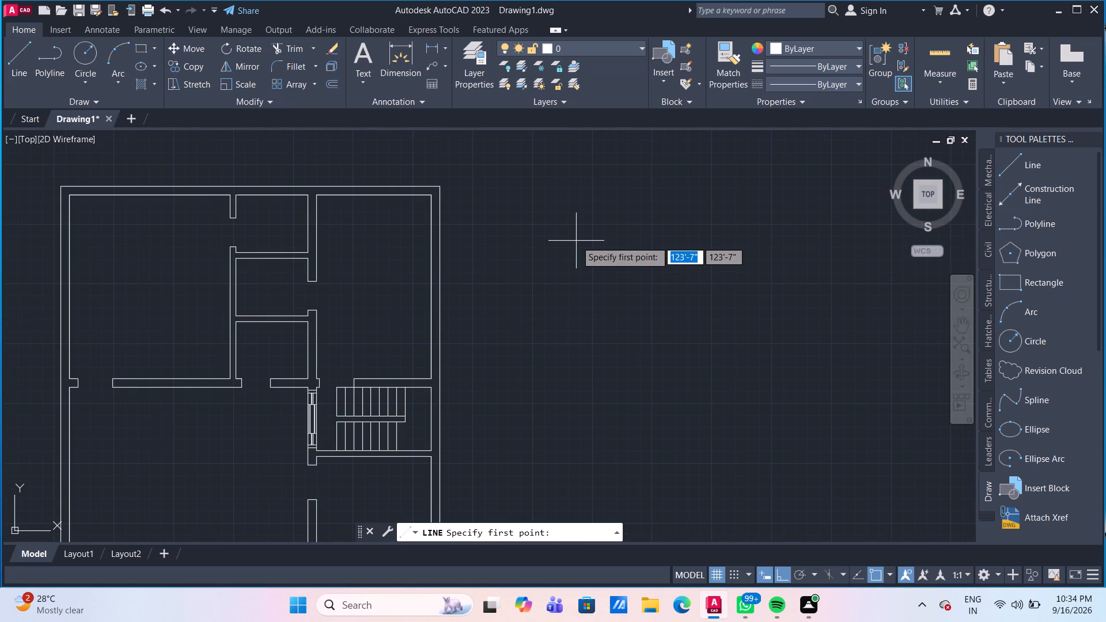
key("9")
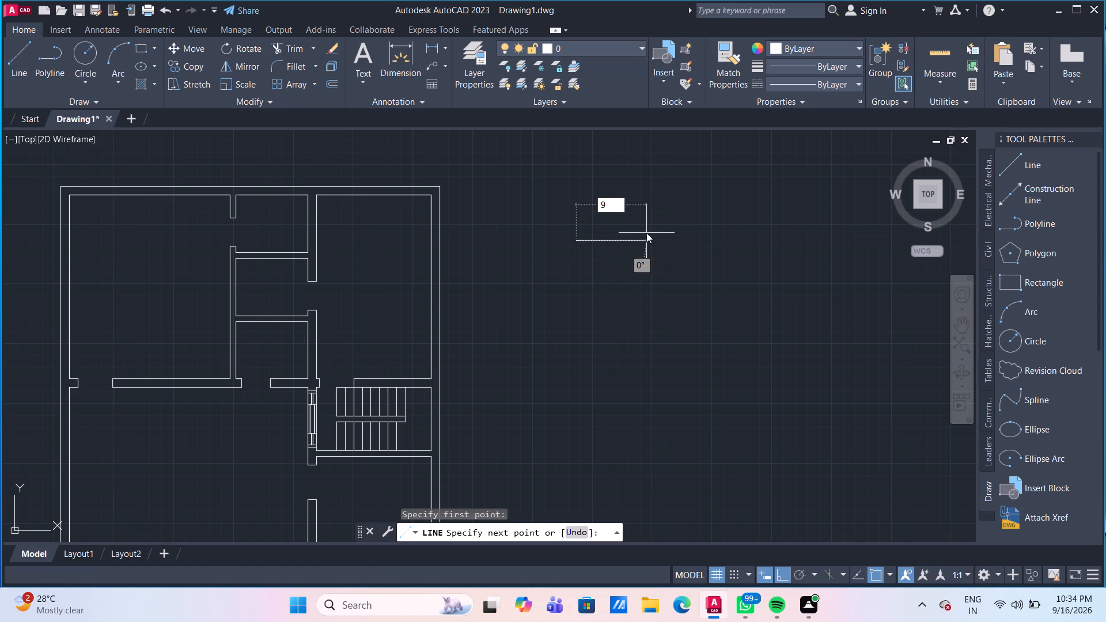
key("shift+quotedbl")
key("Return")
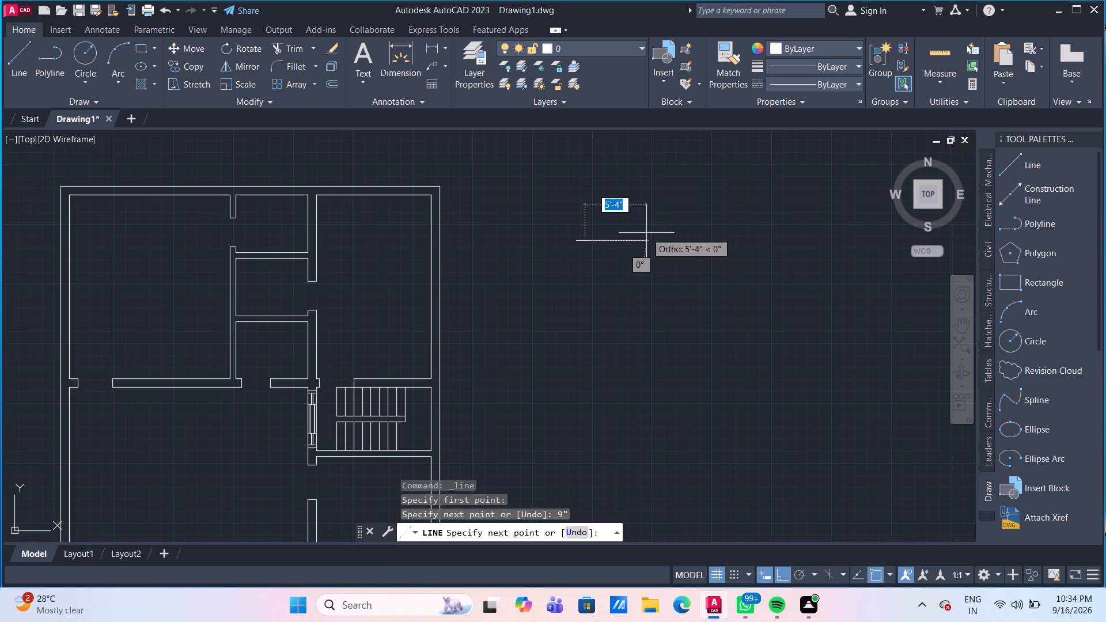
key("Return")
scroll(487, 222, "up", 2)
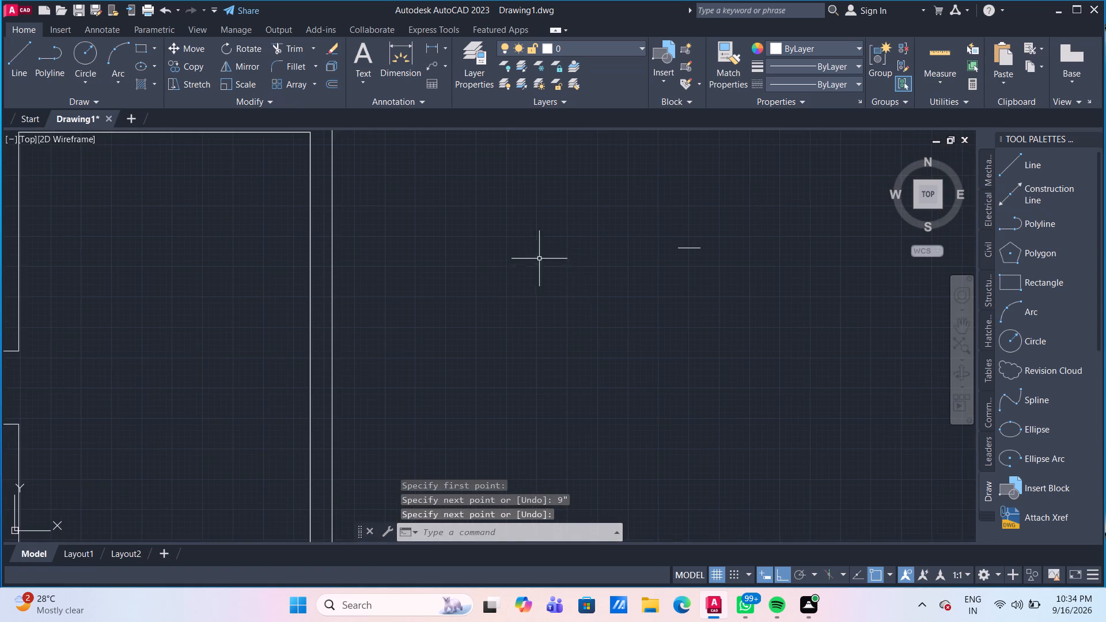
Offset the separate 9" horizontal line 4' to the south.
middle_click_drag(600, 276, 445, 247)
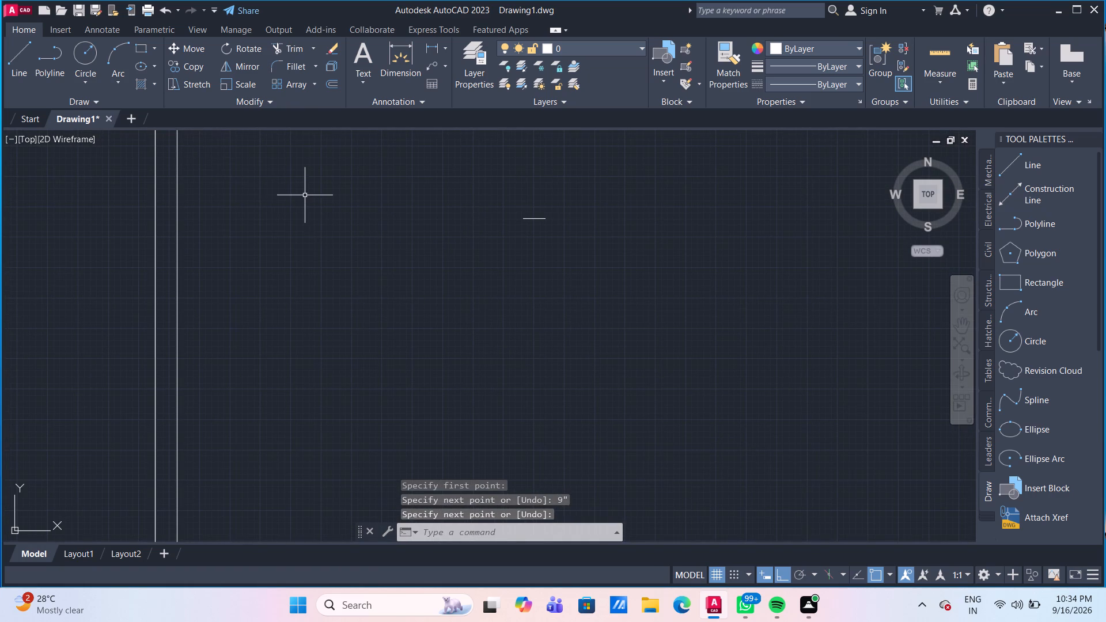
key("o")
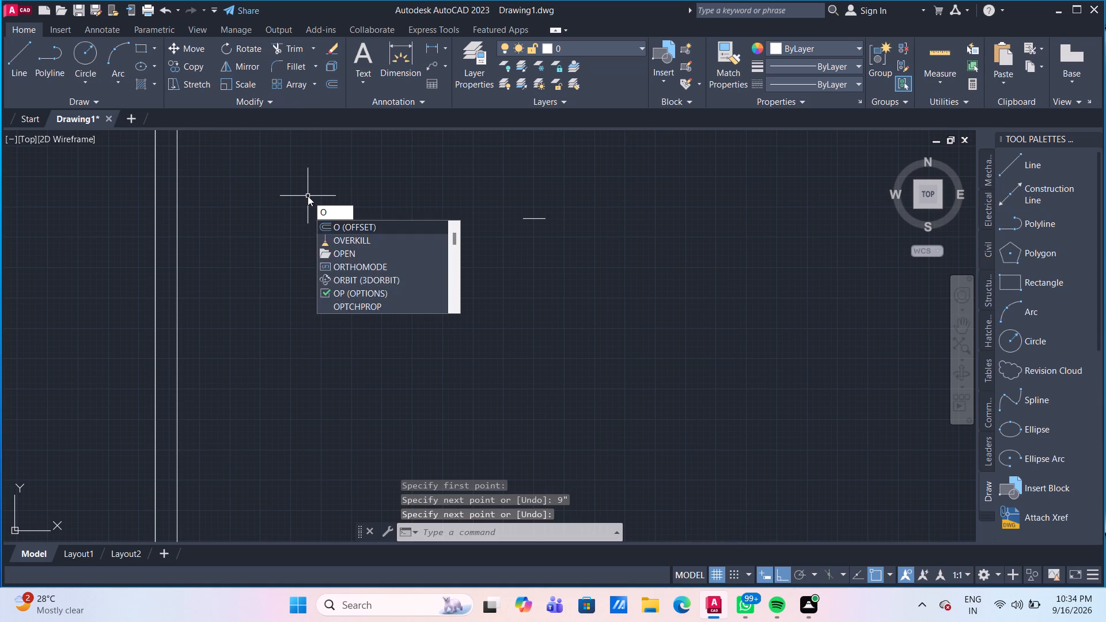
key("Return")
key("Return")
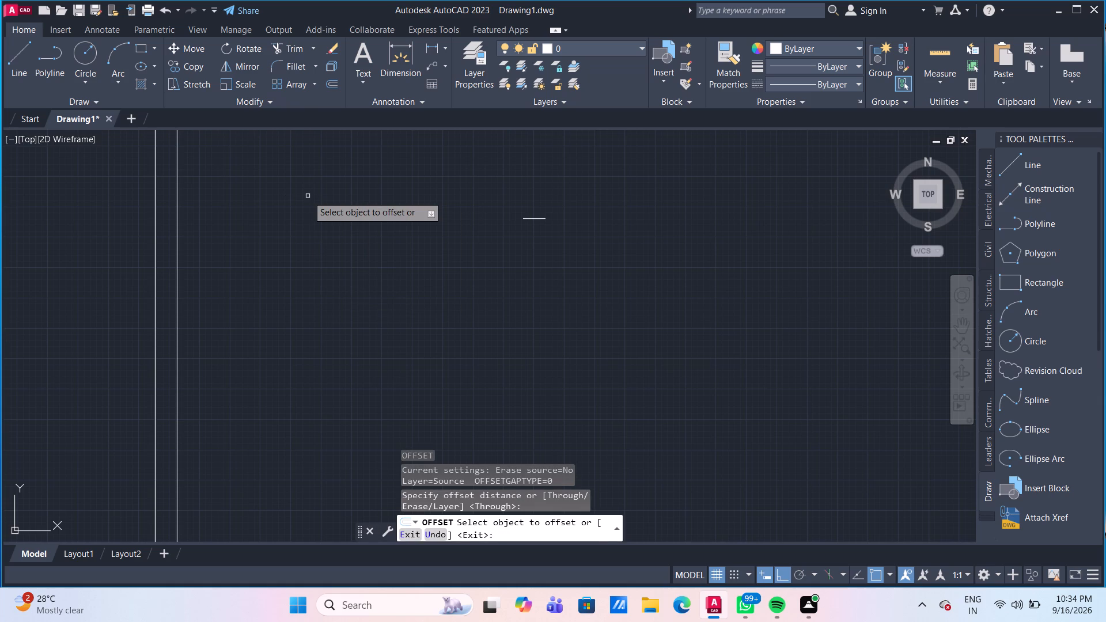
left_click(535, 219)
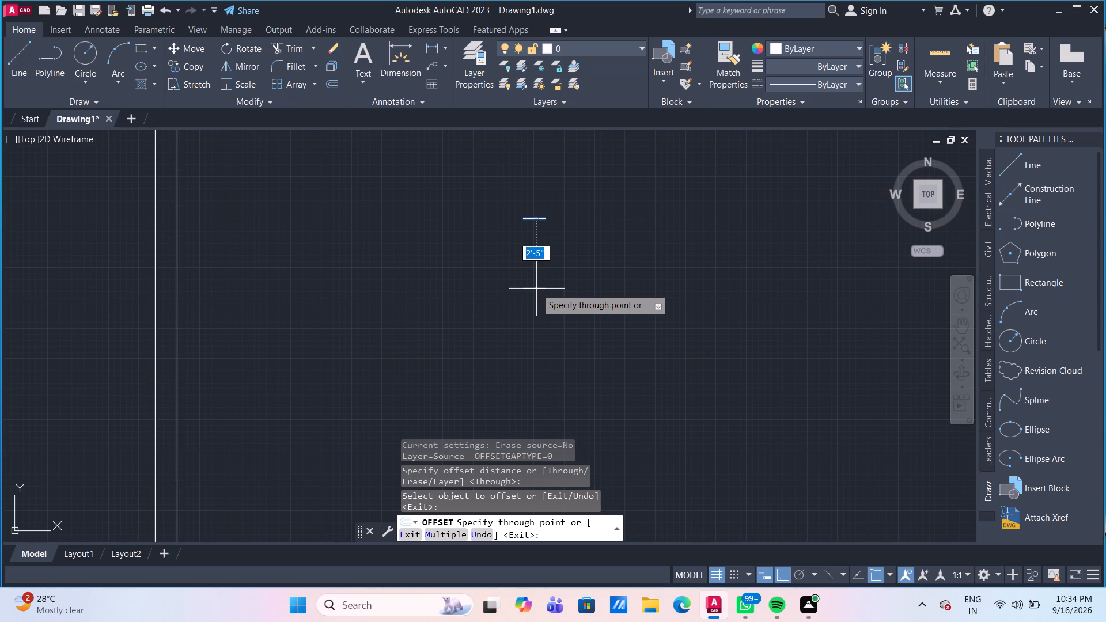
type("4'")
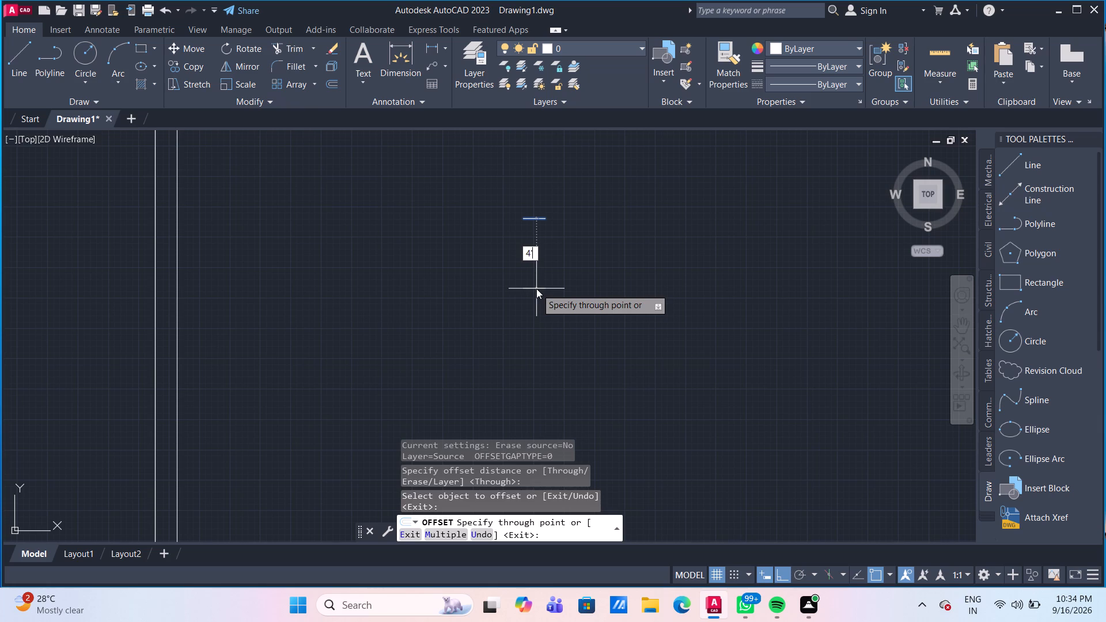
key("Return")
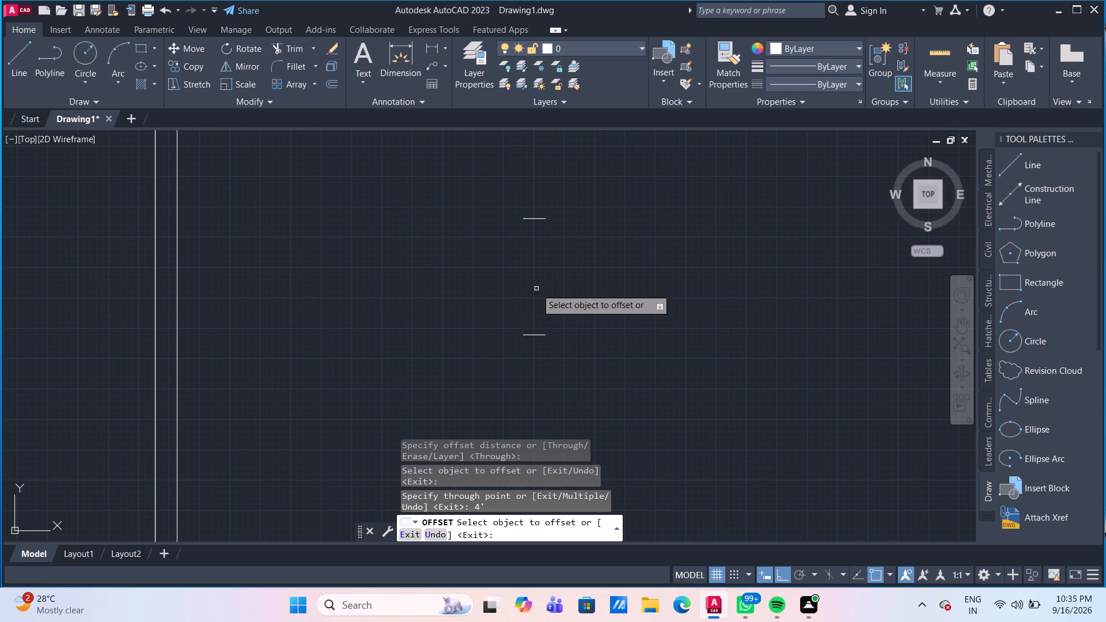
Draw a vertical centre line joining the midpoints of the two separate 9" horizontal lines.
left_click(24, 66)
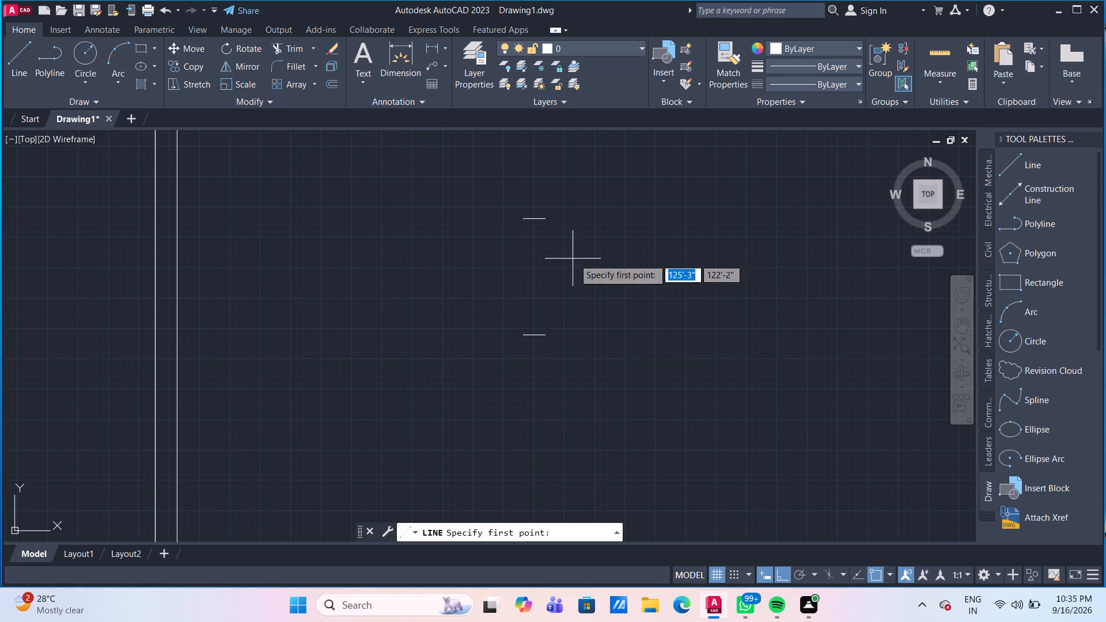
left_click(536, 218)
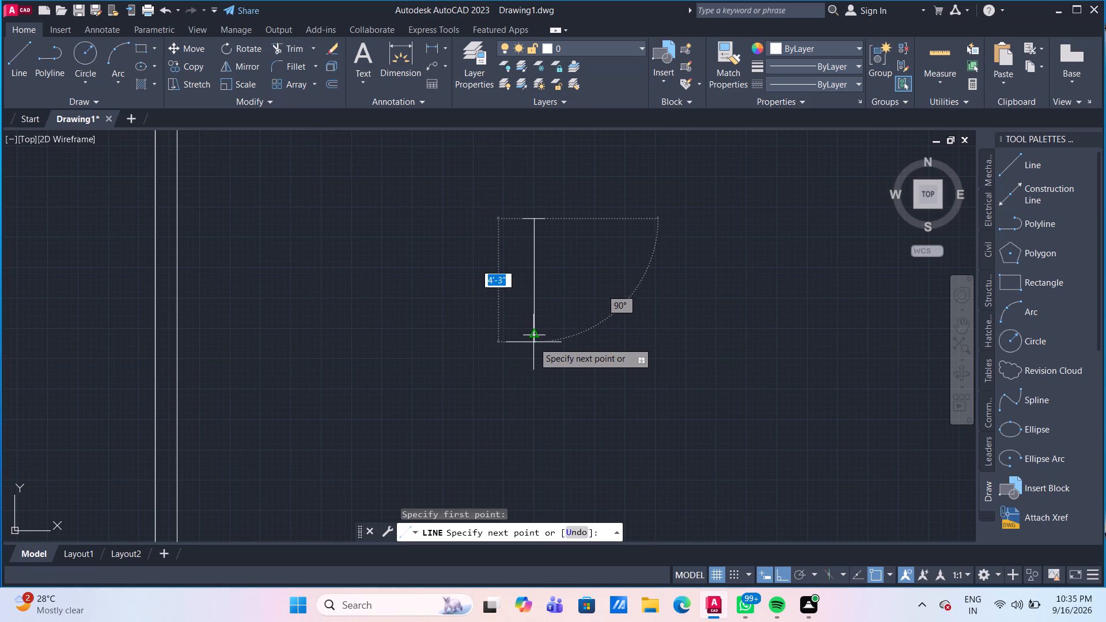
left_click(533, 342)
key("Escape")
Offset the vertical centre line 3" to the east and 3" to the west.
scroll(571, 265, "up", 1)
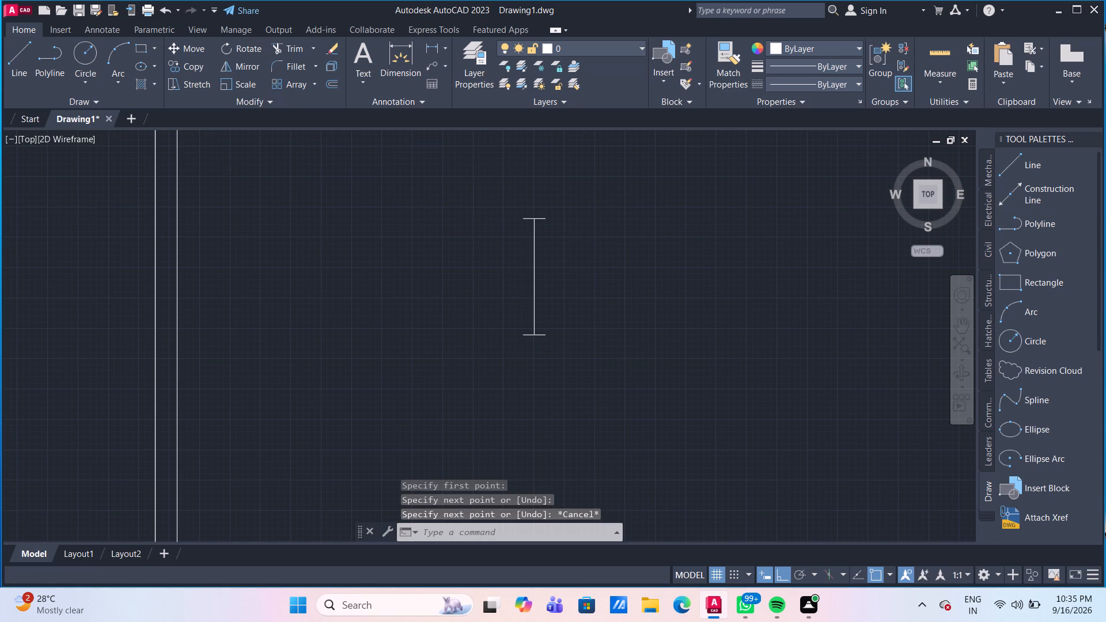
key("o")
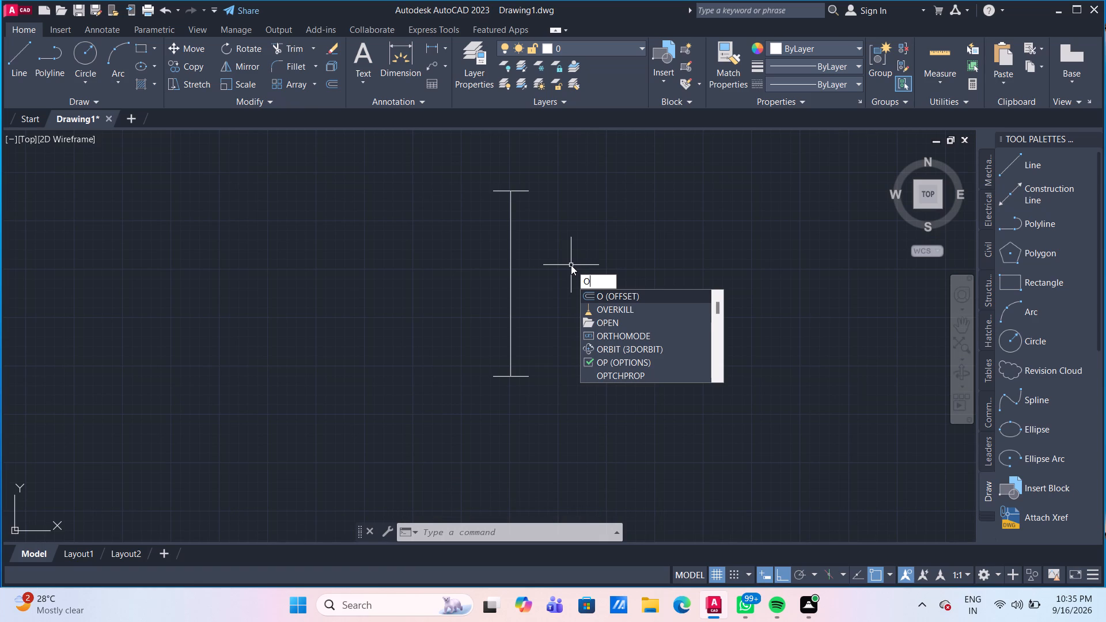
key("Return")
key("Return")
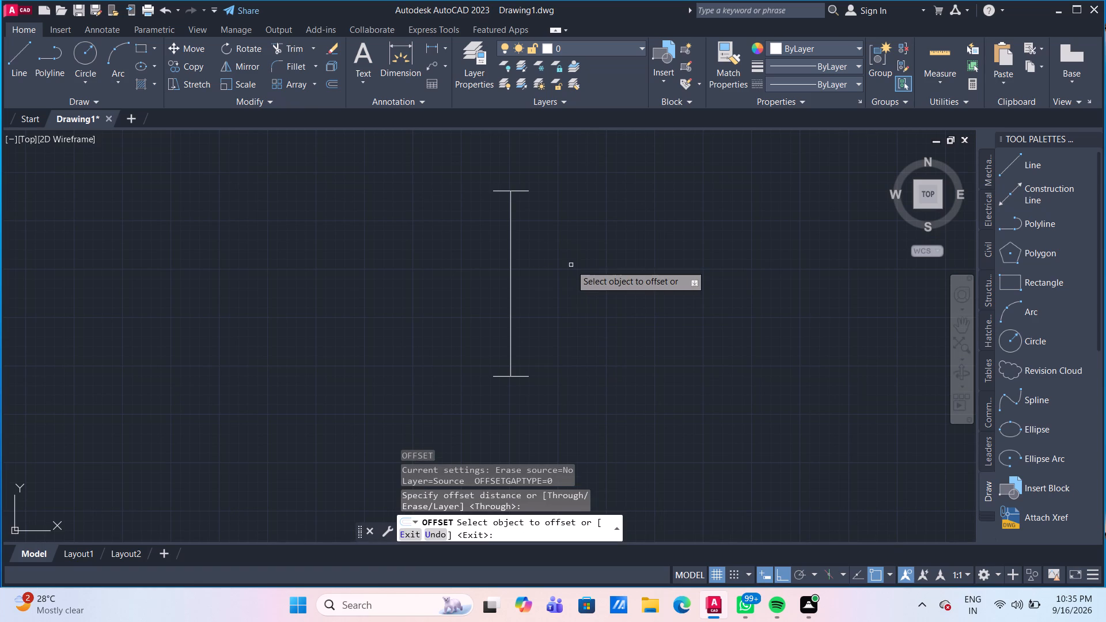
left_click(512, 280)
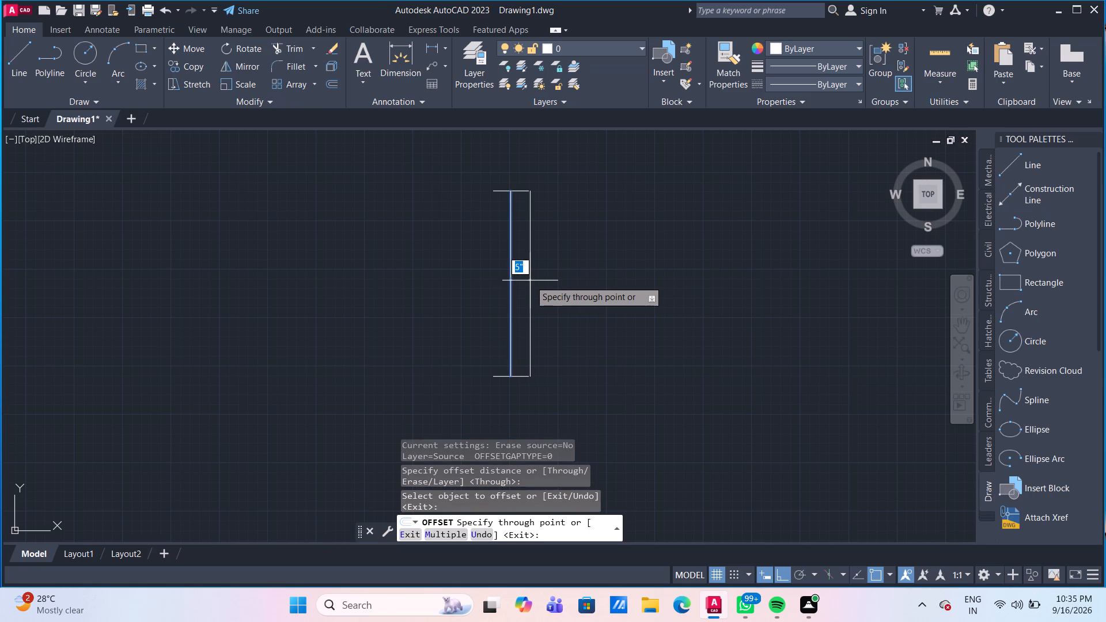
type("3\"")
key("Return")
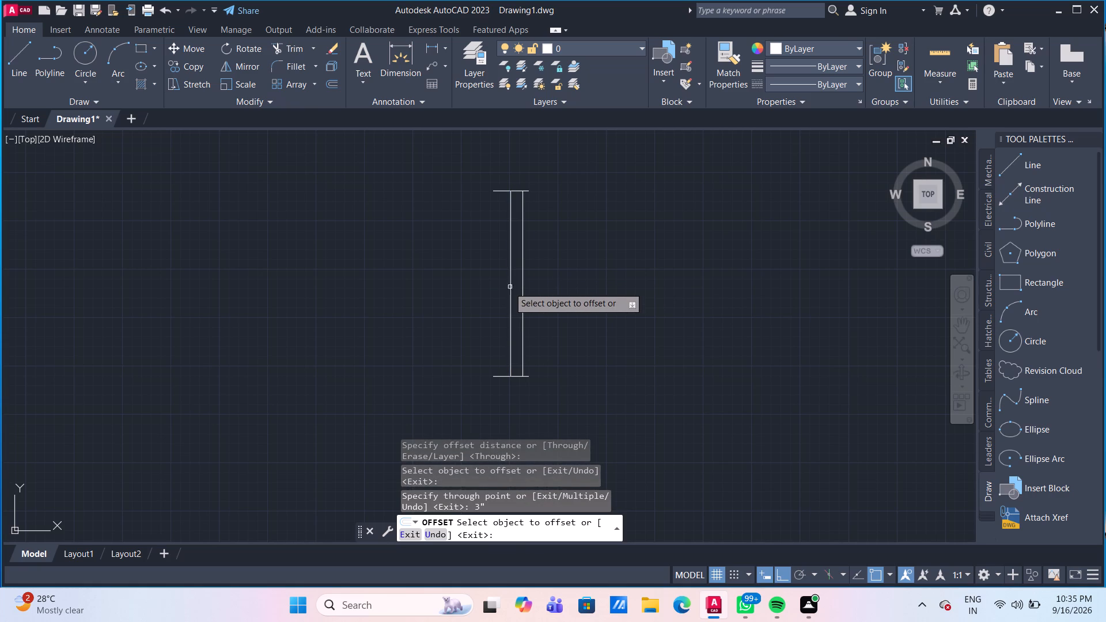
left_click(509, 297)
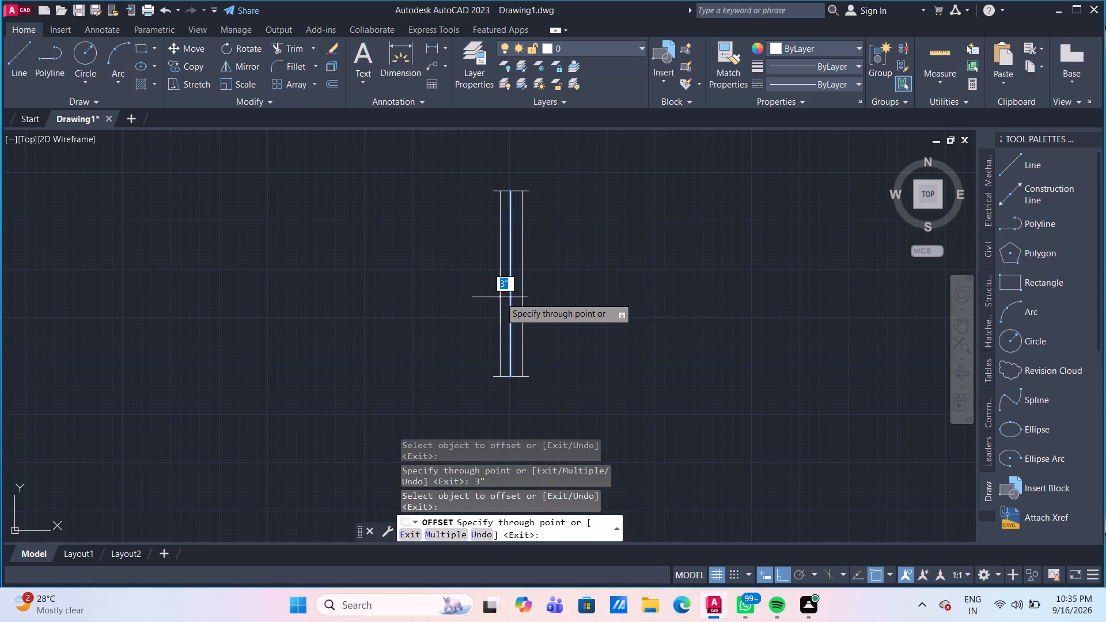
type("3\"")
key("Return")
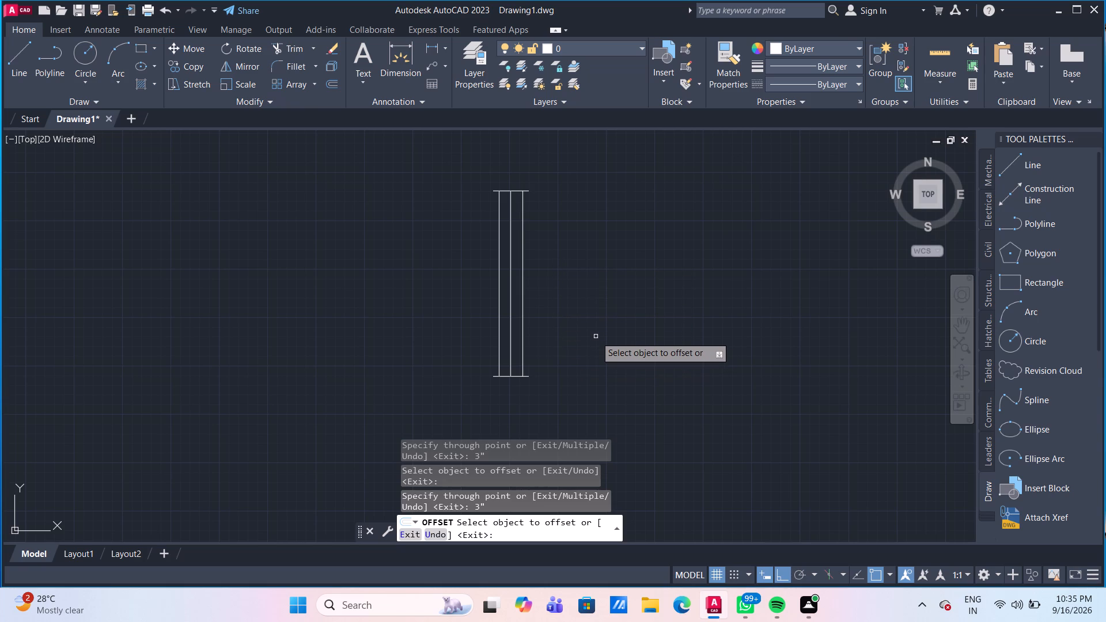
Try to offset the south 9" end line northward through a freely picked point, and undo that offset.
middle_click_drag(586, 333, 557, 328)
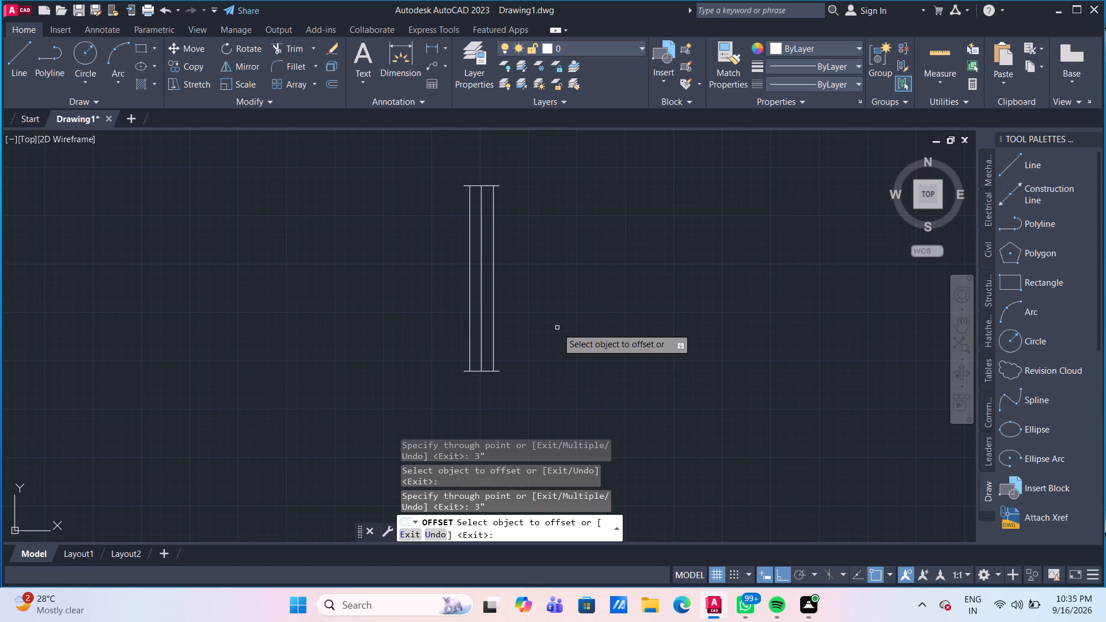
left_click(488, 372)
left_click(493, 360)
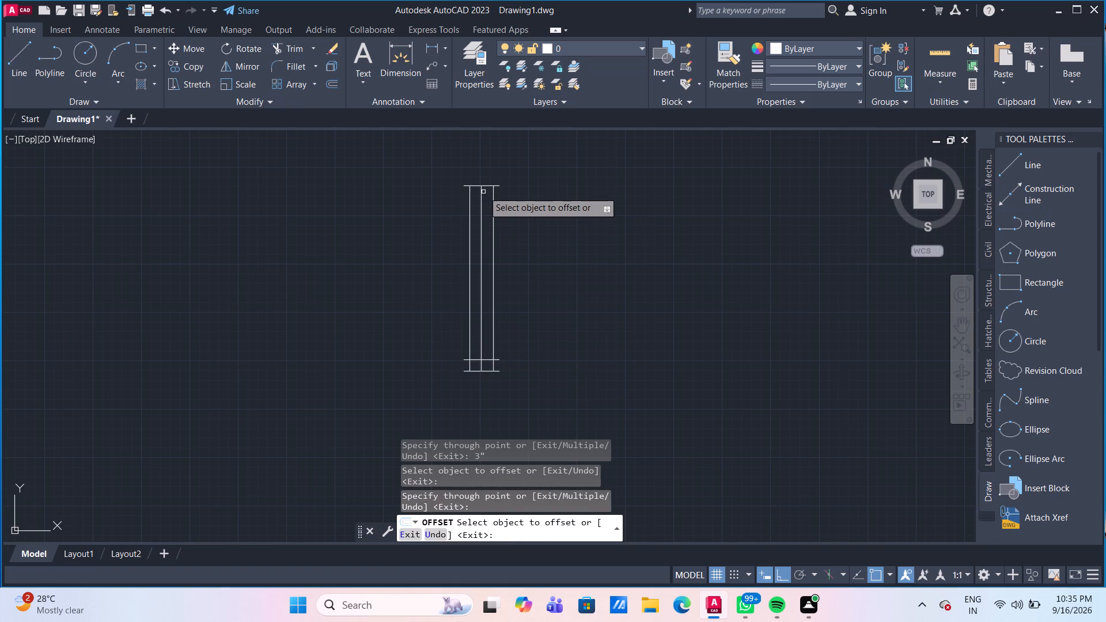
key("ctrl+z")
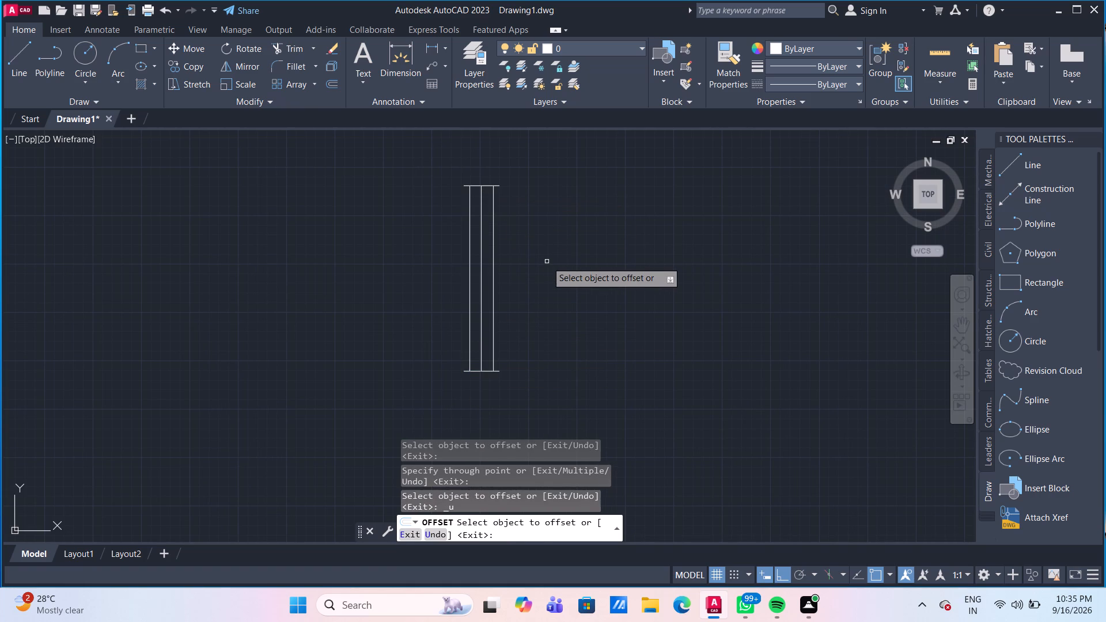
Offset the south 9" end line 3" north and the north end line 3" south.
left_click_drag(490, 373, 490, 367)
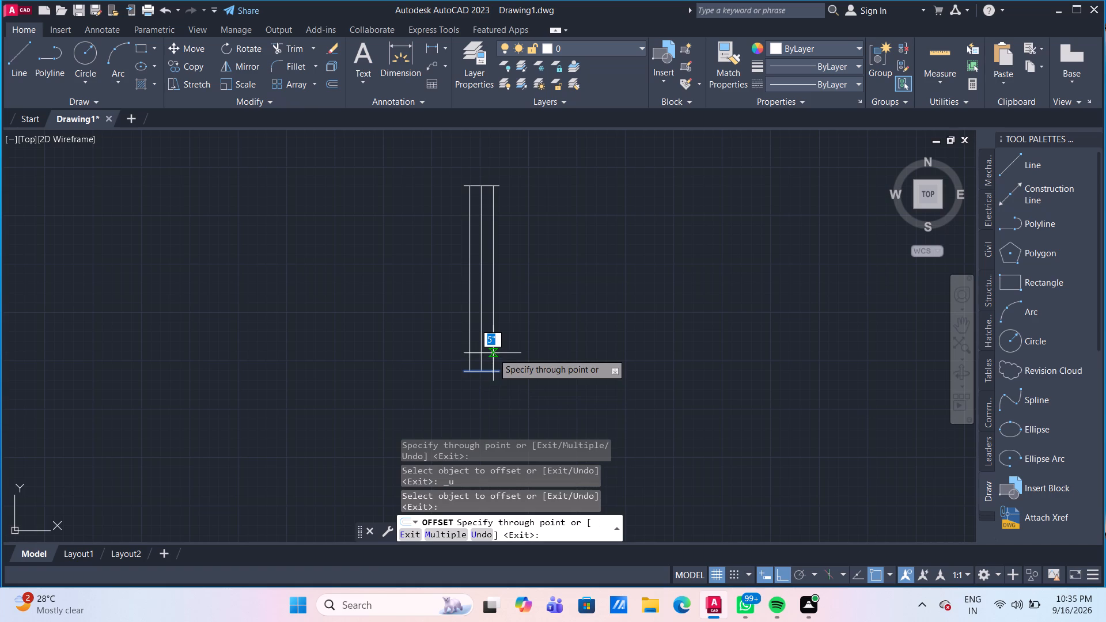
type("3\"")
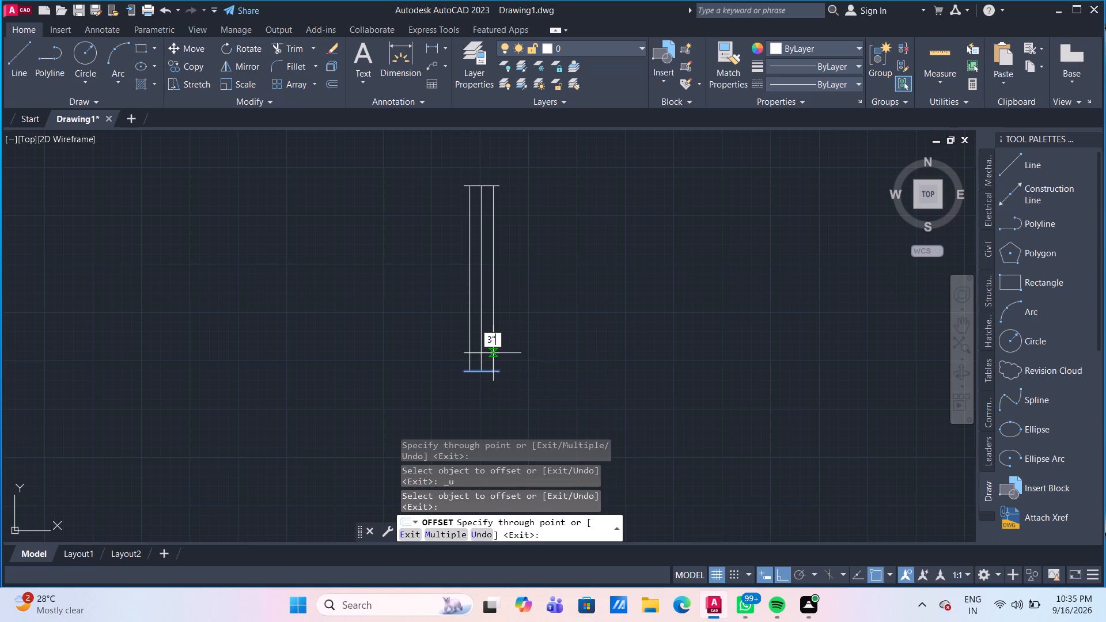
key("Return")
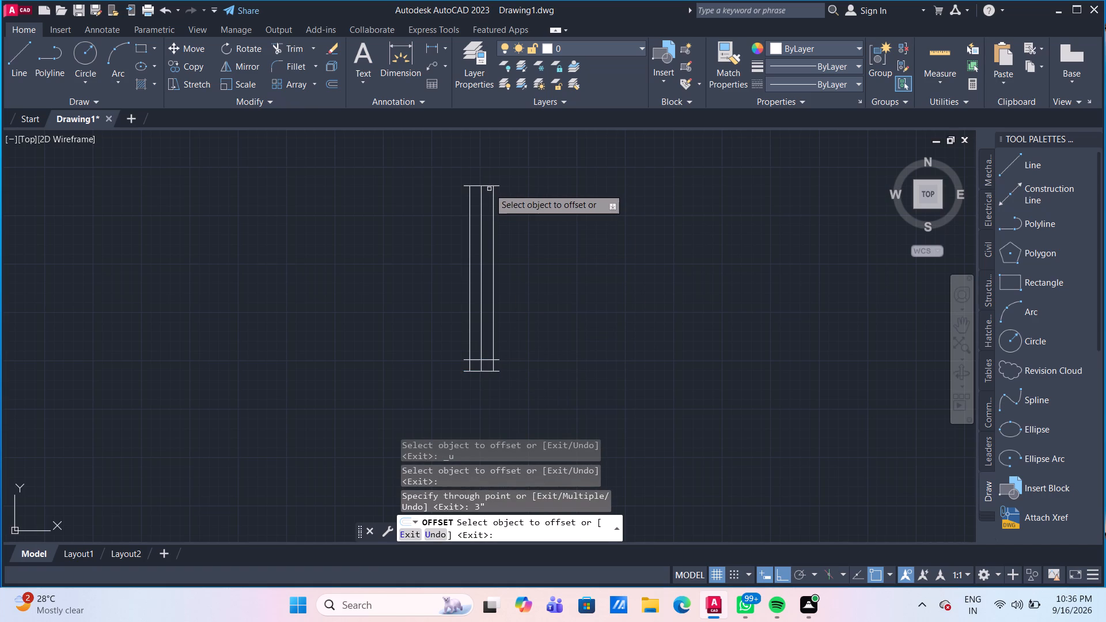
left_click(488, 186)
type("3\"")
key("Return")
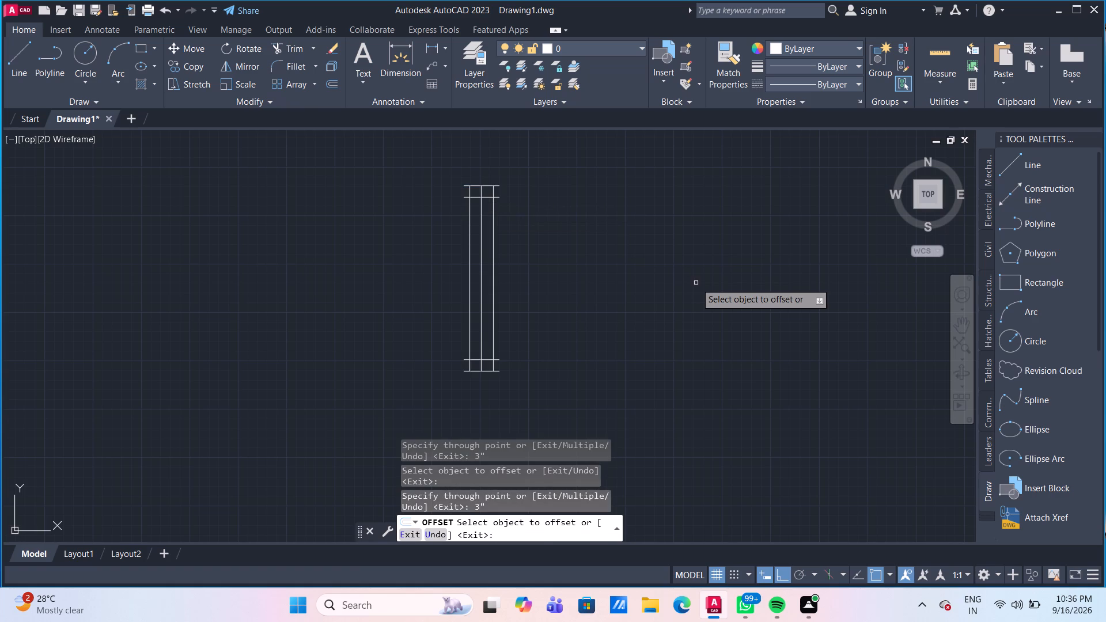
key("Escape")
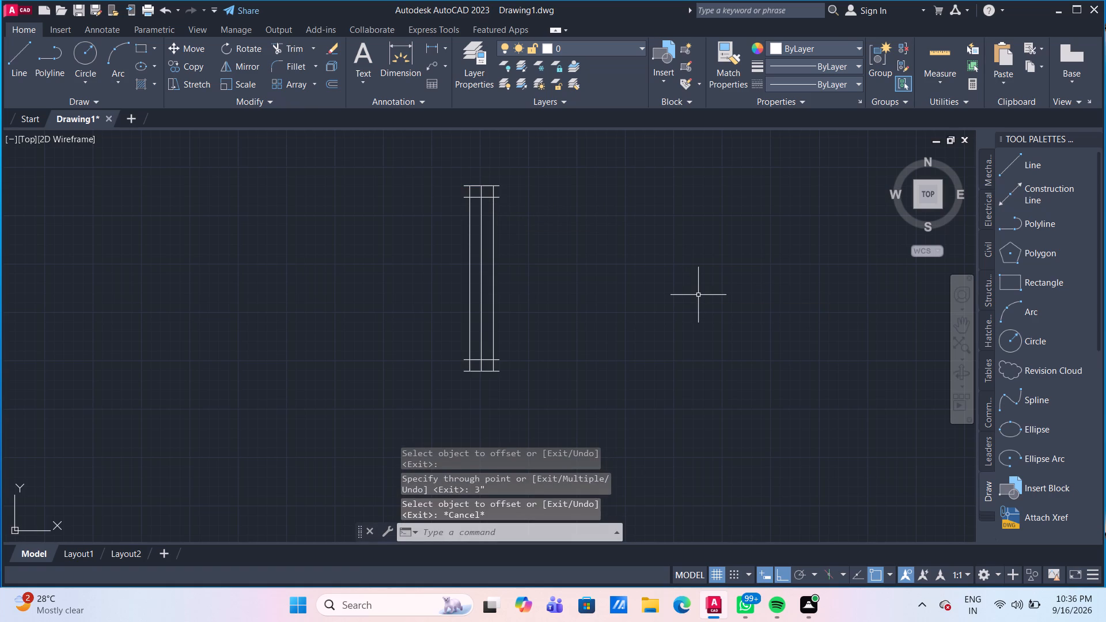
Trim the south inner cross line's overhangs beyond both outer verticals and the centre line's stub below it.
type("TR")
key("Return")
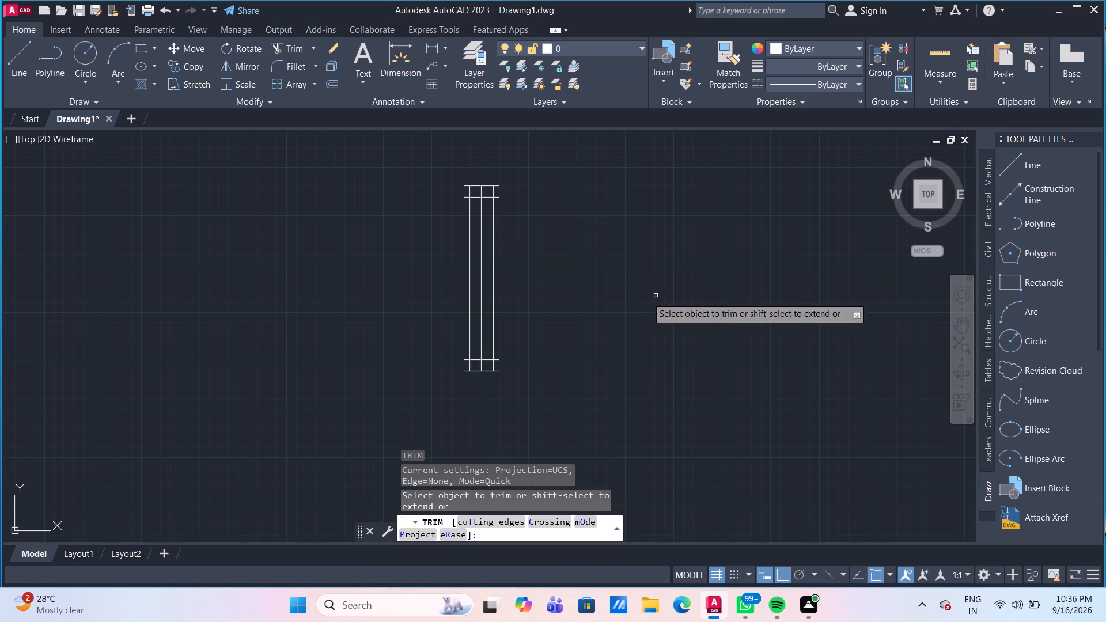
scroll(498, 354, "up", 1)
left_click(499, 363)
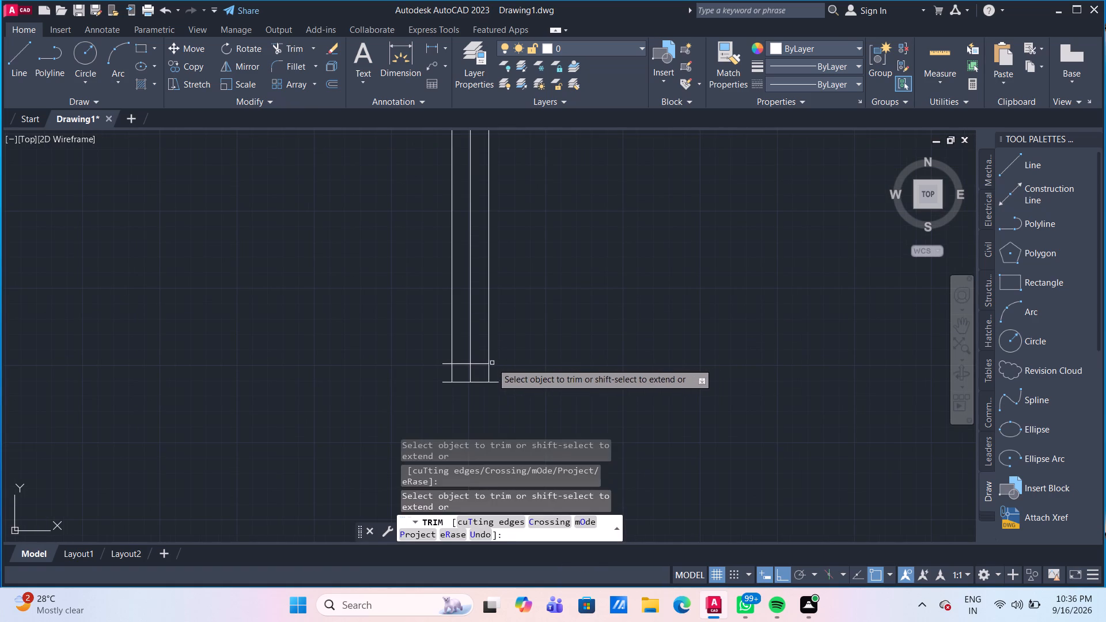
left_click(448, 366)
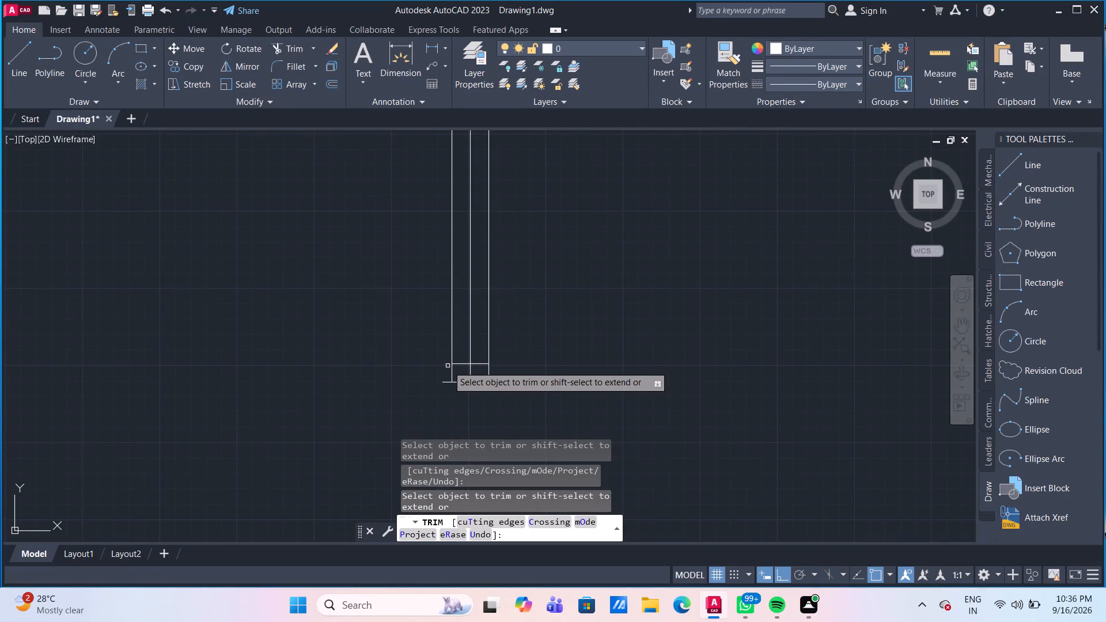
left_click(471, 375)
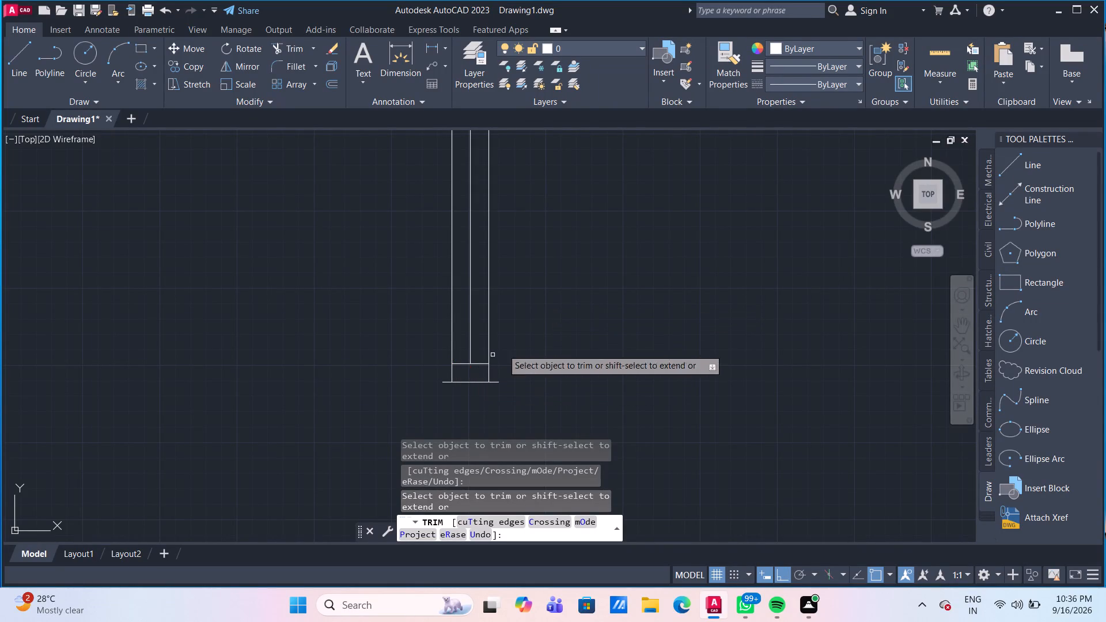
Trim both overhangs of the north inner cross line back to the outer verticals.
scroll(578, 279, "down", 2)
middle_click_drag(578, 279, 574, 358)
scroll(551, 326, "up", 2)
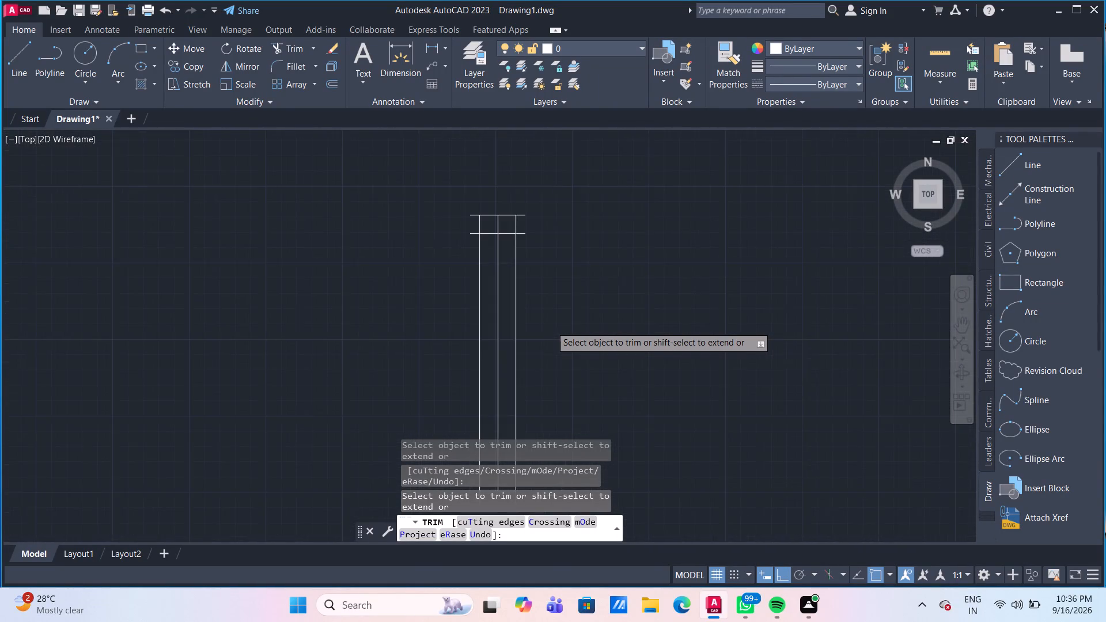
middle_click_drag(551, 325, 569, 382)
left_click(542, 291)
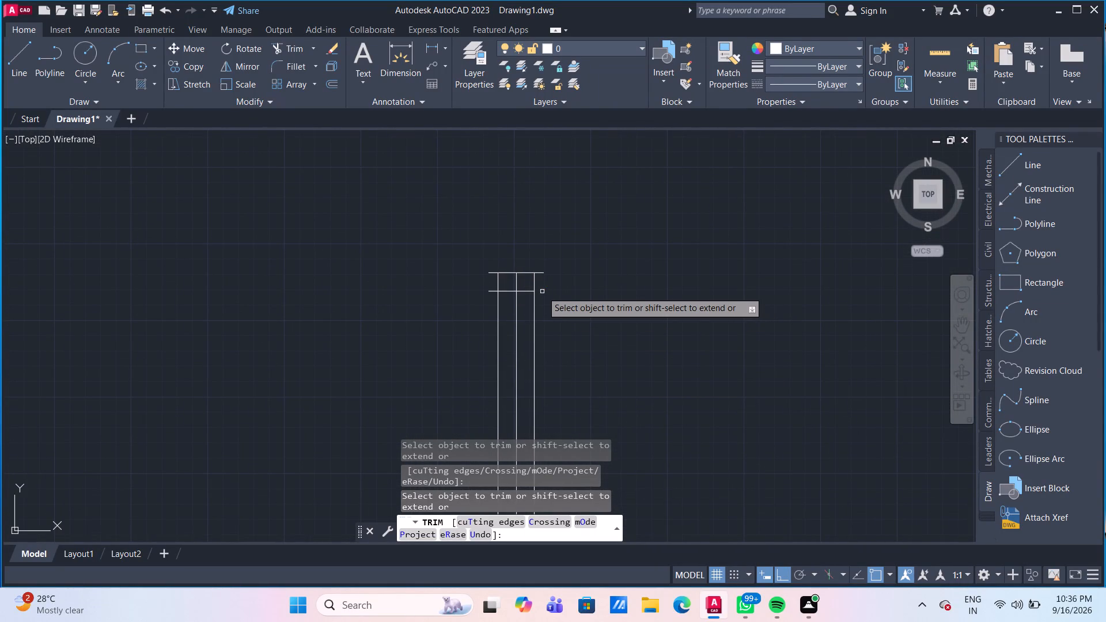
left_click(493, 292)
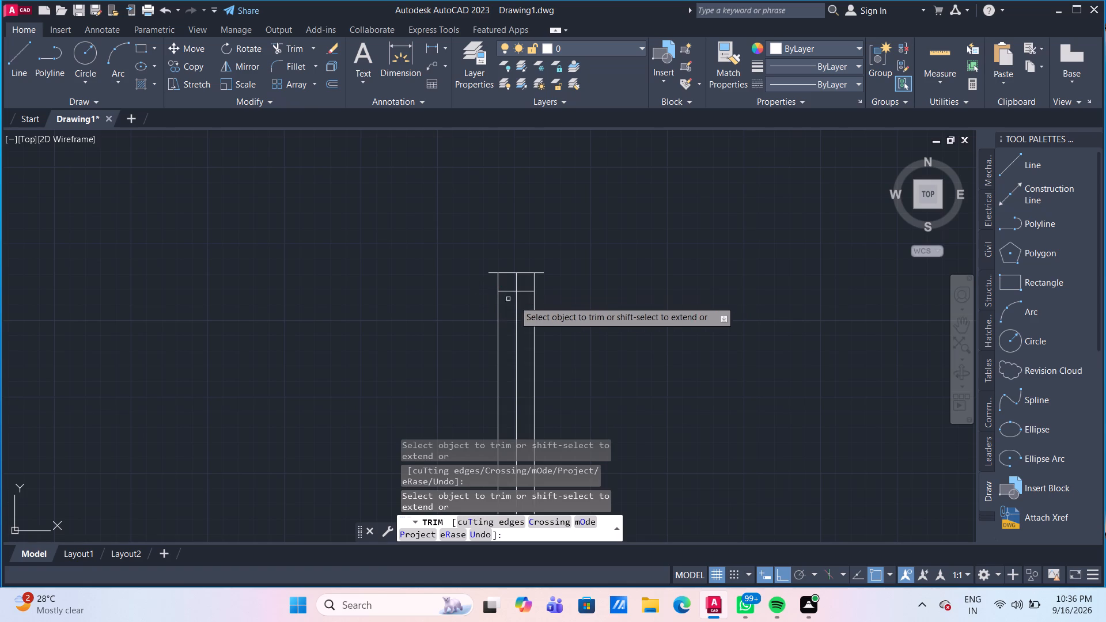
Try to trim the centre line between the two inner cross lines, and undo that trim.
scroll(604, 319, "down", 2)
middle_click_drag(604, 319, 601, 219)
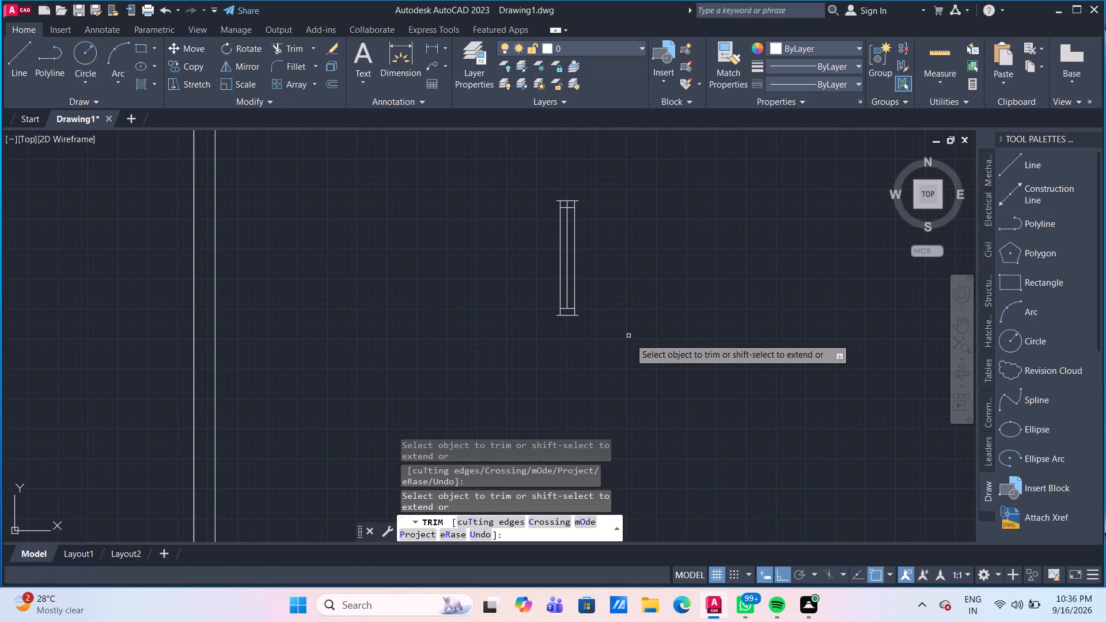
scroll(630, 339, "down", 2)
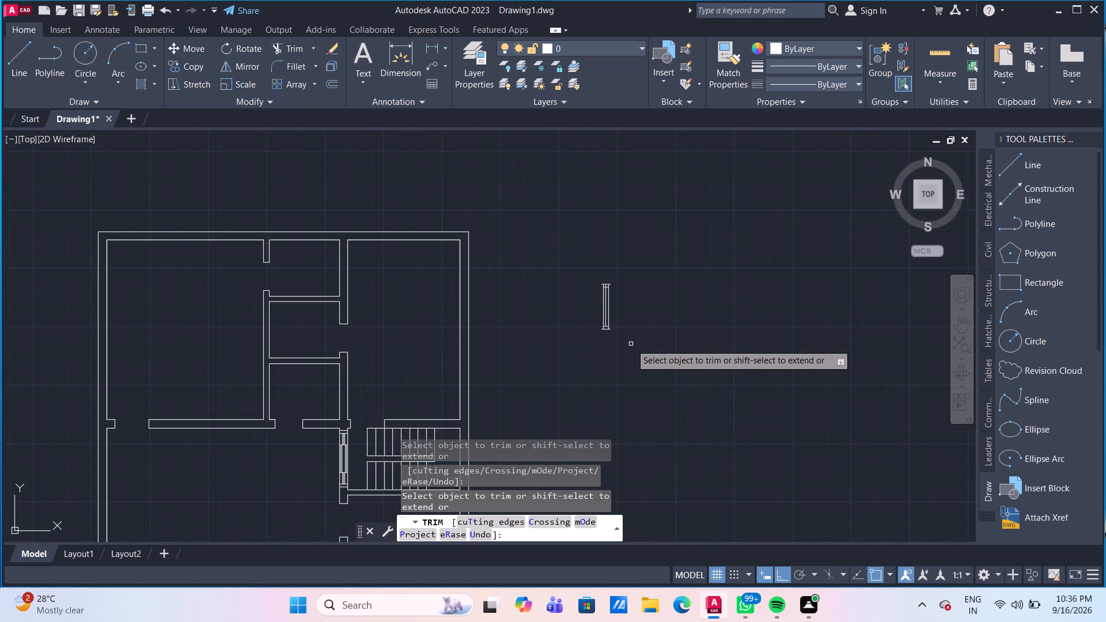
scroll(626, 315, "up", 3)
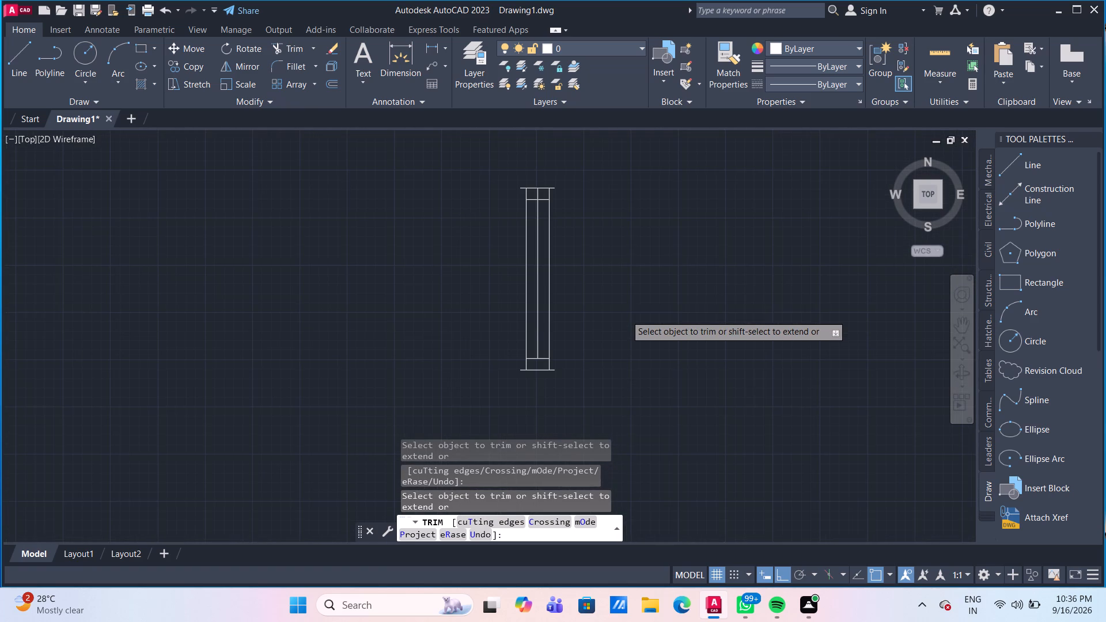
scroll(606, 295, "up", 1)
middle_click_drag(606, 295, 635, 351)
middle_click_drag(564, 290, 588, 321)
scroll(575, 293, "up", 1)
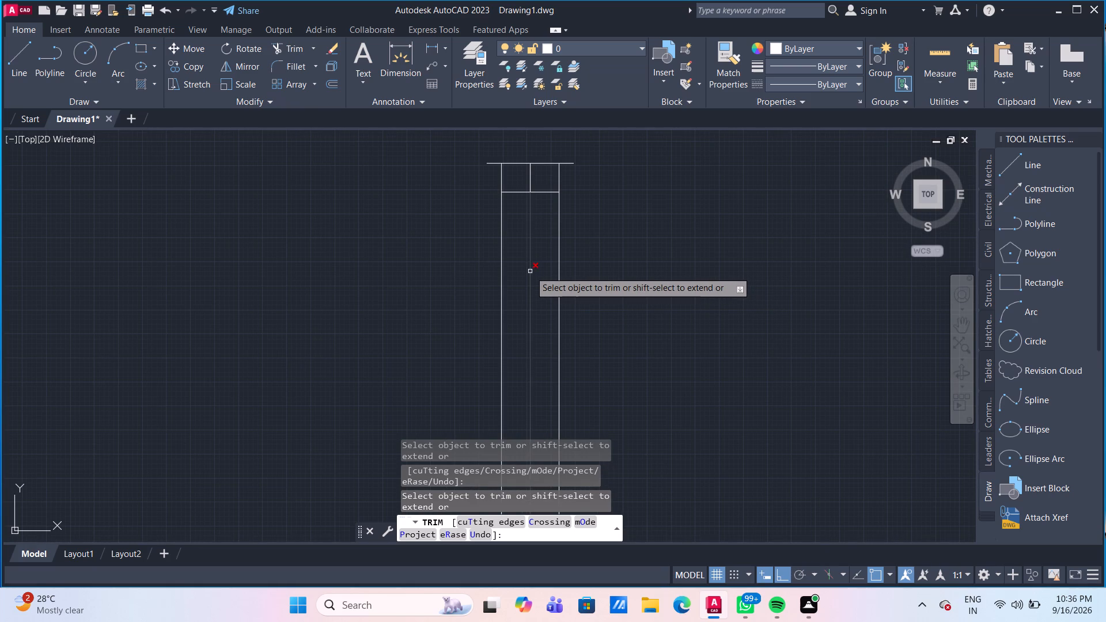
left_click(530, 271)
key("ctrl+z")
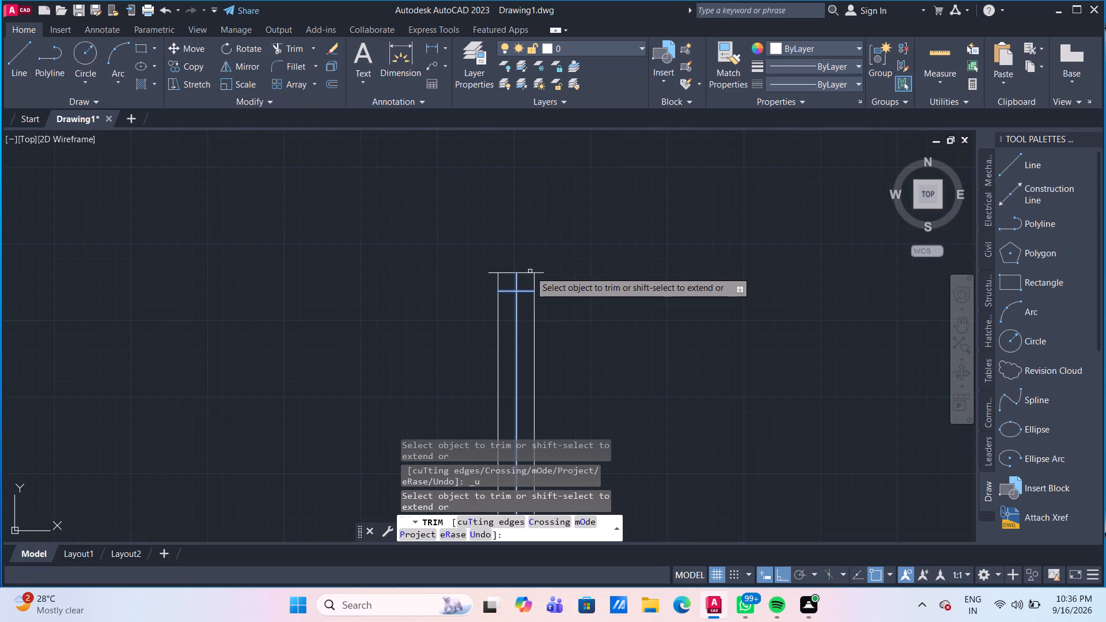
Trim the window symbol's centre line stub between the north inner cross line and the north end line.
middle_click_drag(564, 310, 553, 240)
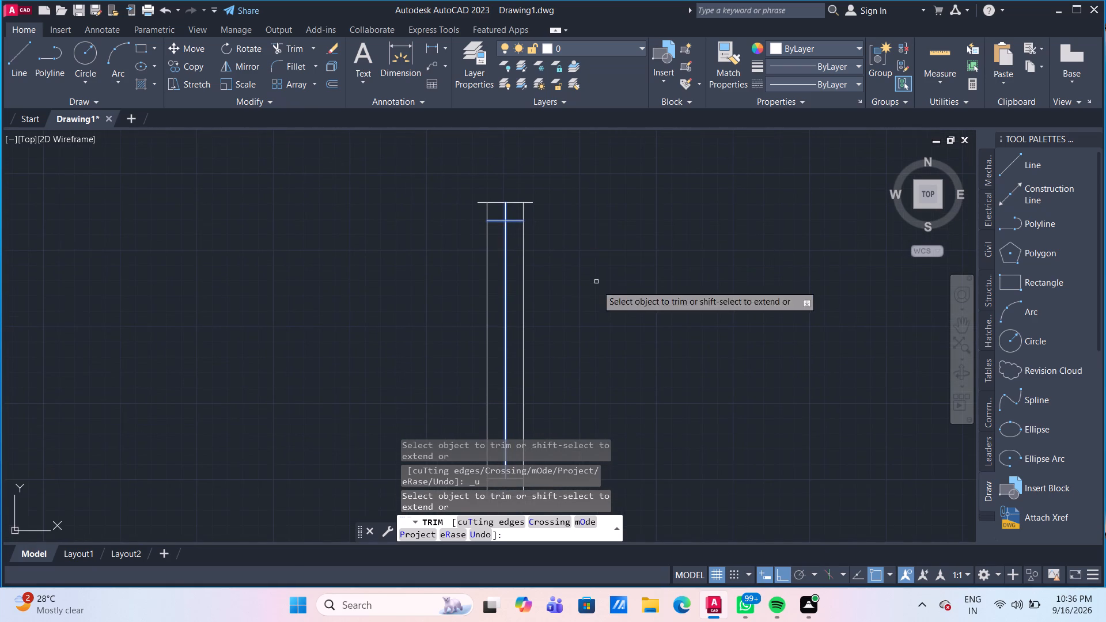
key("Escape")
middle_click_drag(591, 289, 578, 220)
middle_click_drag(575, 295, 585, 348)
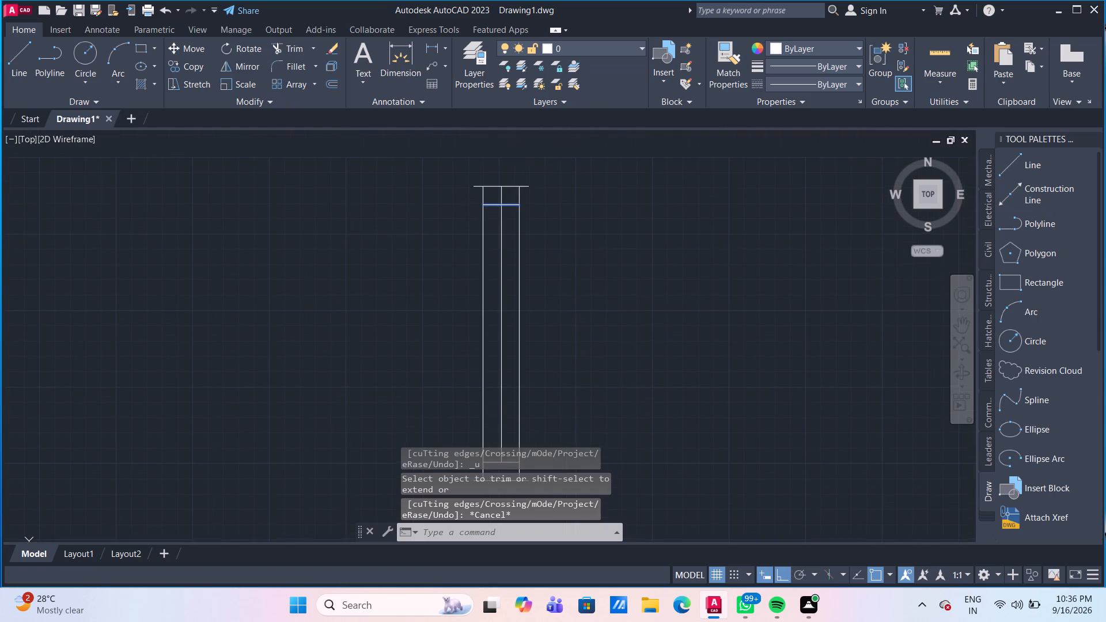
type("TR")
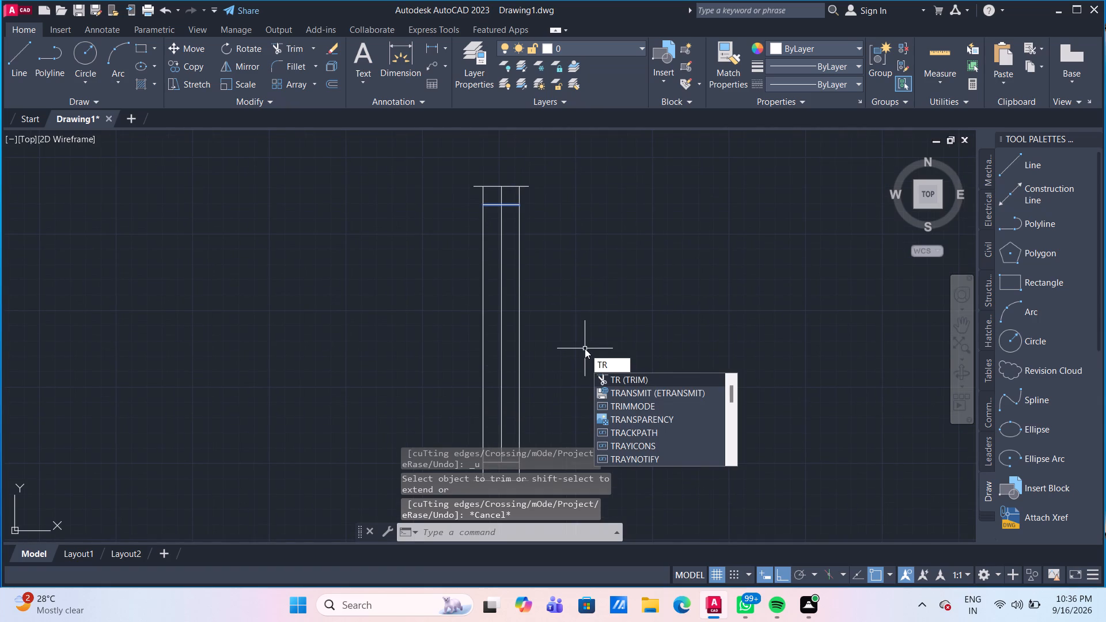
key("Return")
left_click(501, 196)
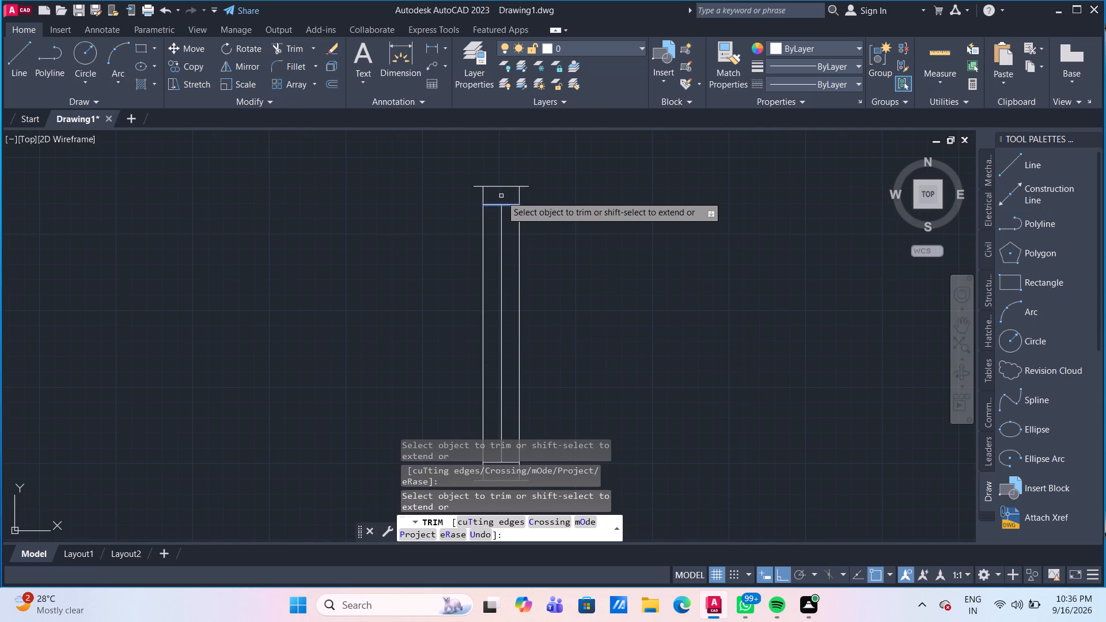
key("Escape")
Quick-measure the window symbol's overall size and the spacing between its vertical lines.
middle_click_drag(573, 253, 563, 213)
scroll(583, 253, "down", 1)
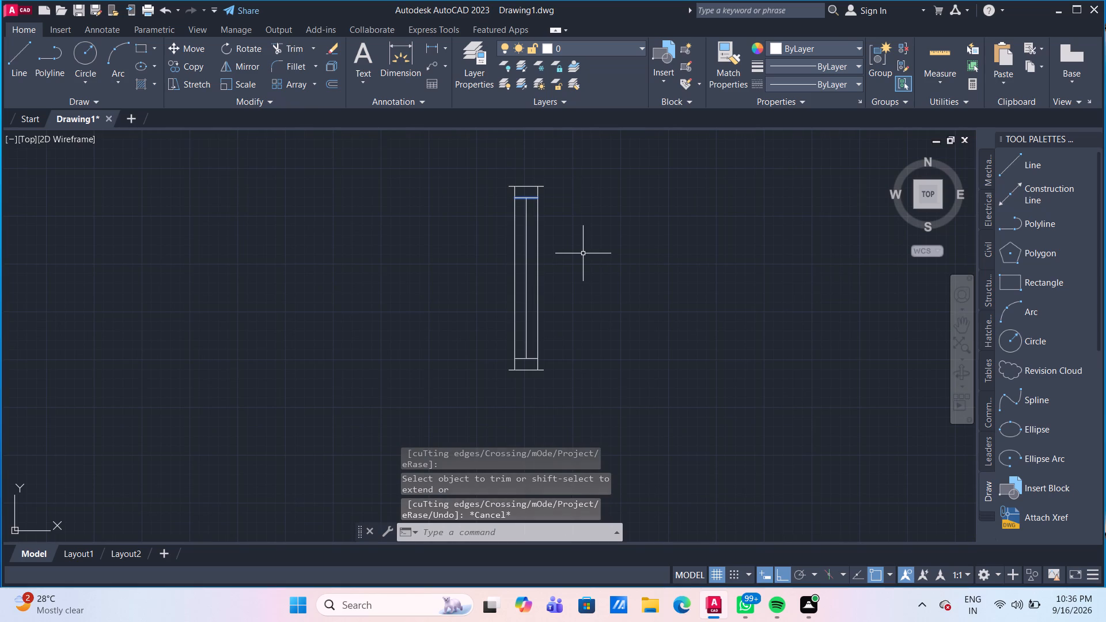
left_click_drag(929, 58, 922, 59)
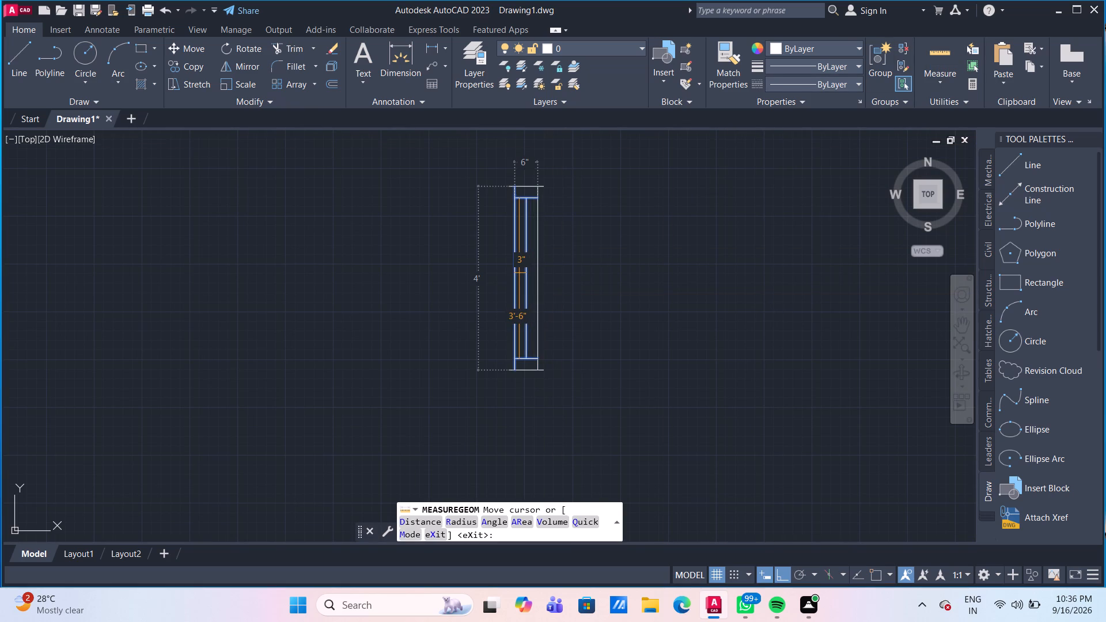
key("Escape")
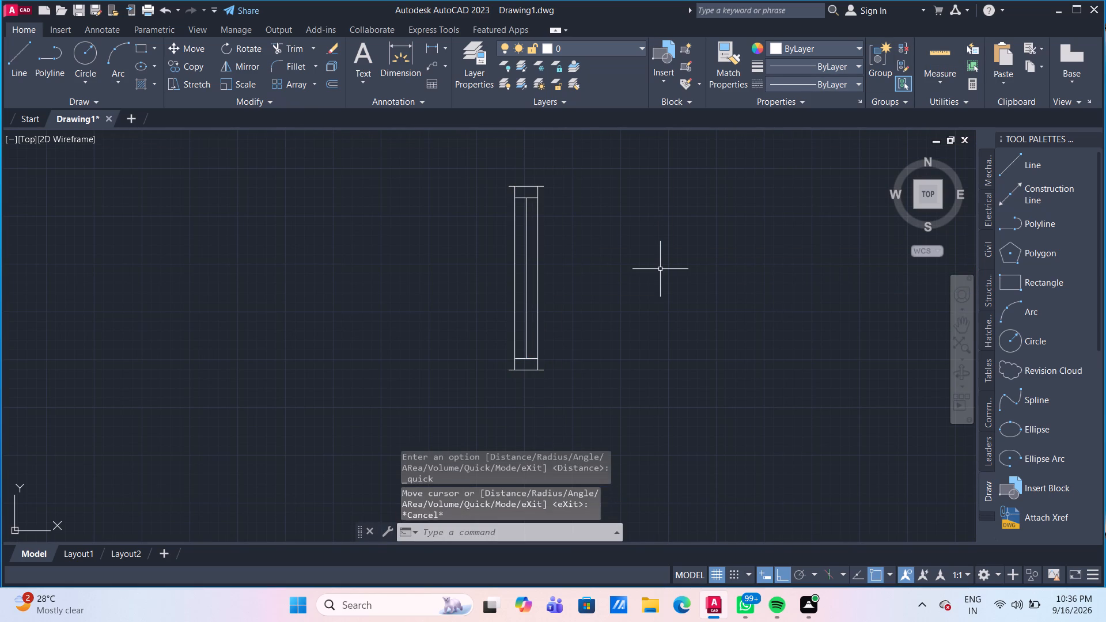
Offset the window symbol's centre line 1.5" to the east and 1.5" to the west.
key("o")
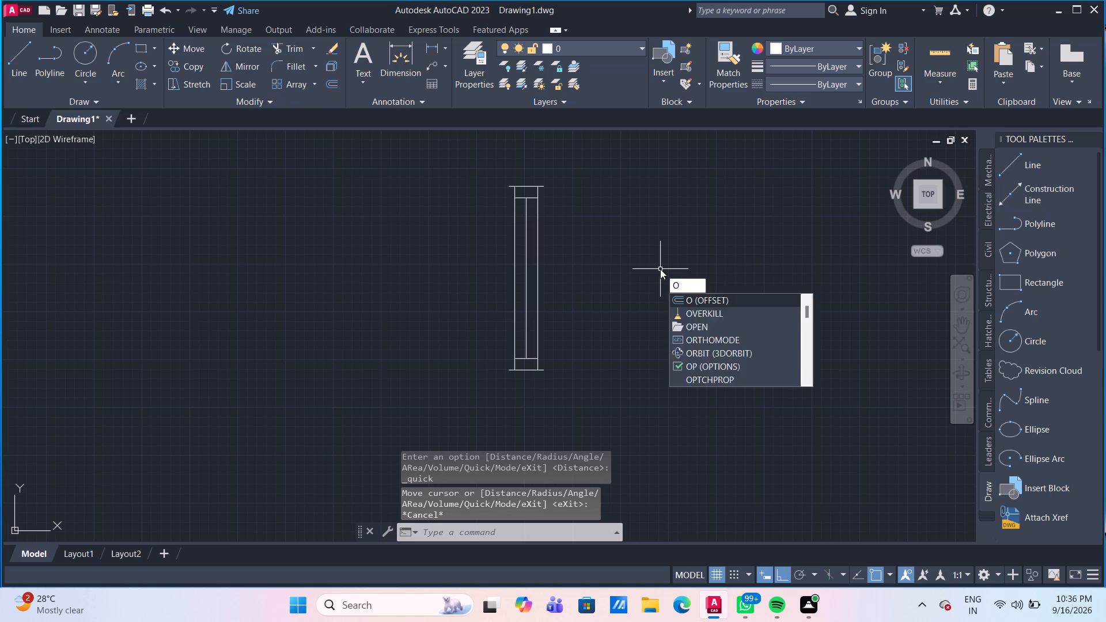
key("Return")
key("Return")
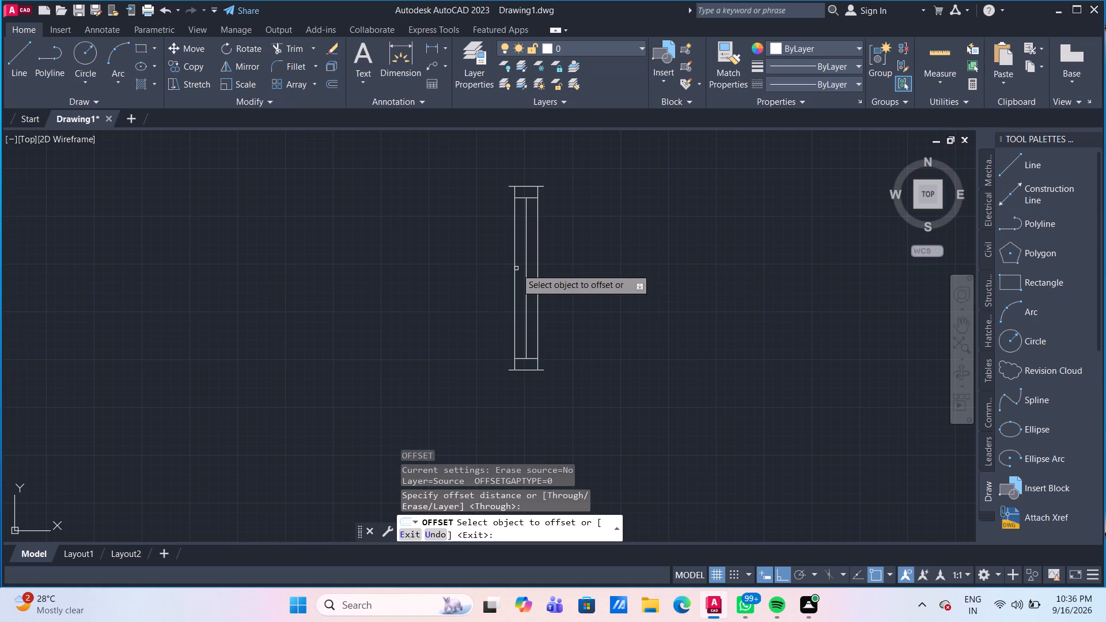
scroll(516, 268, "up", 2)
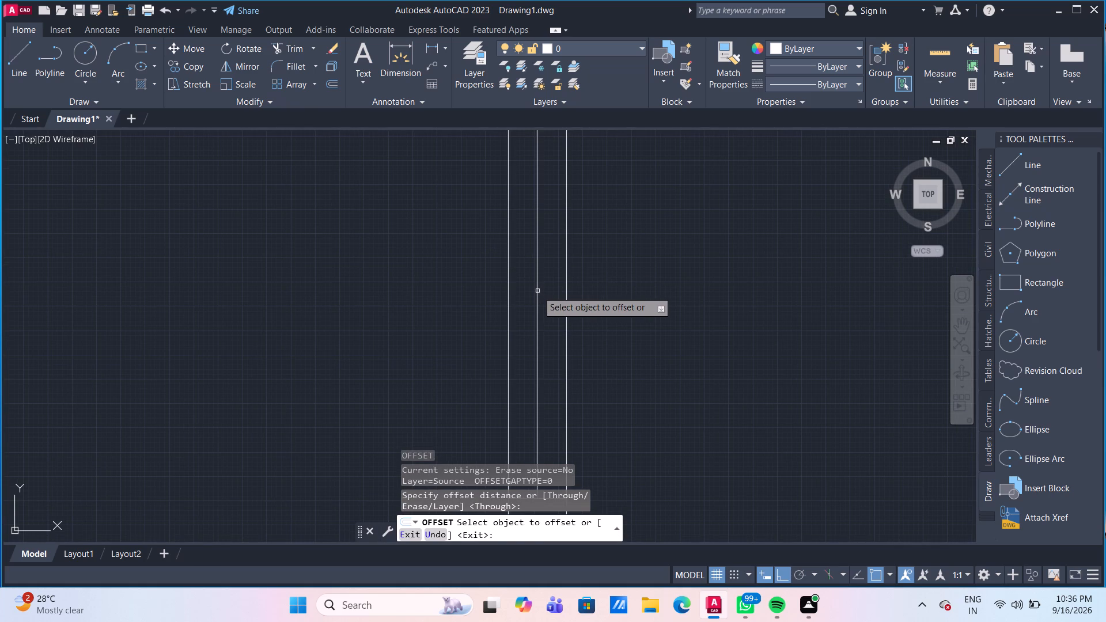
left_click(537, 291)
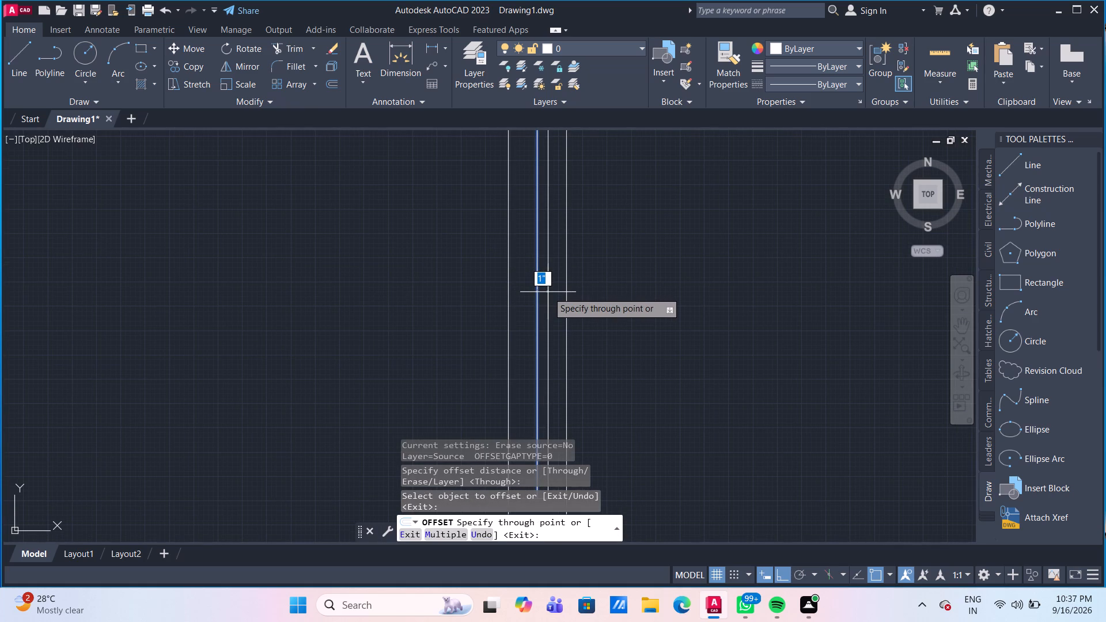
type("1.5\"")
key("Return")
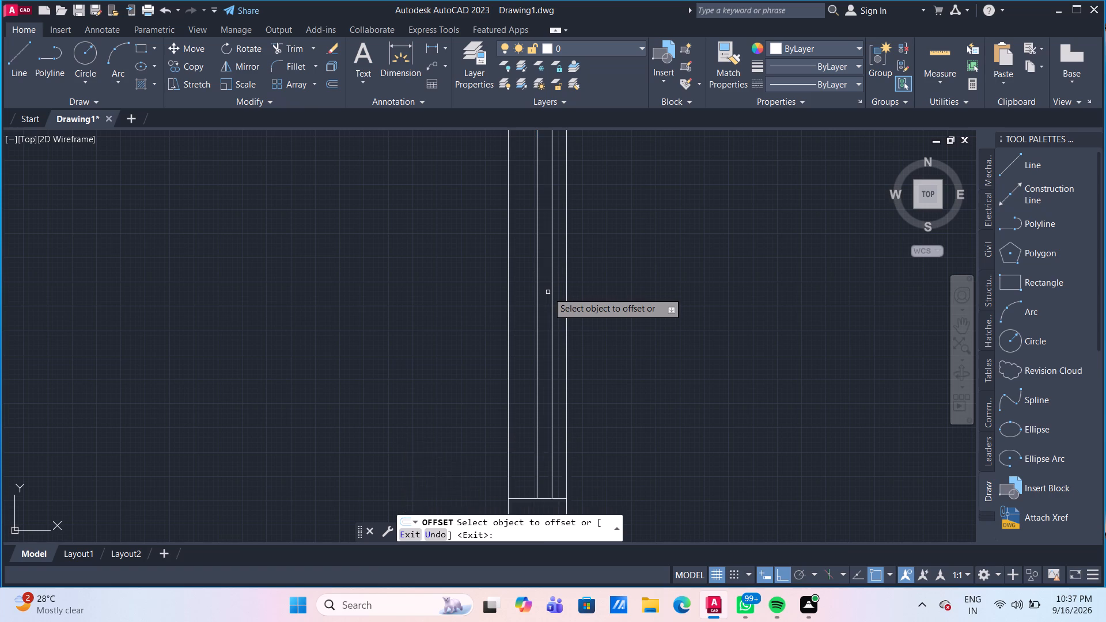
left_click(536, 294)
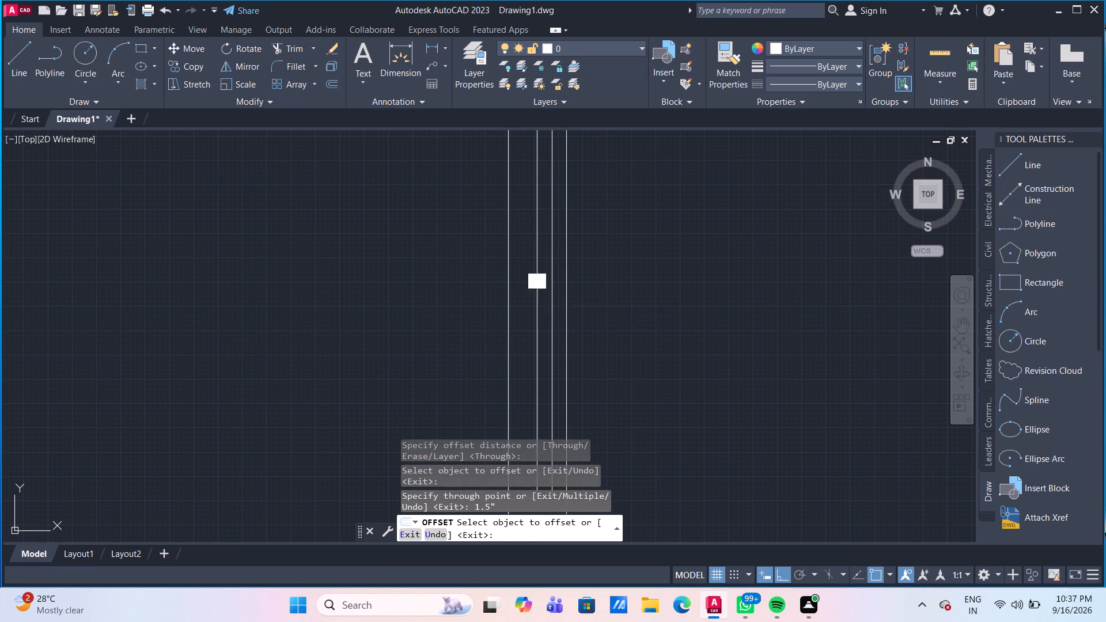
type("1.5\"")
key("Return")
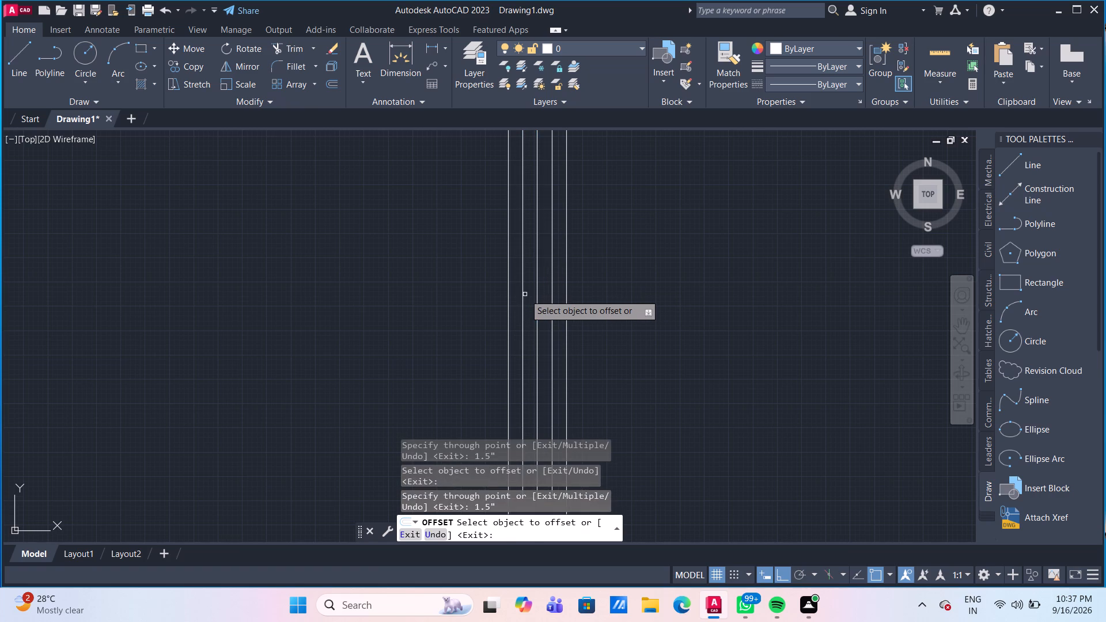
scroll(525, 294, "down", 4)
scroll(525, 289, "up", 2)
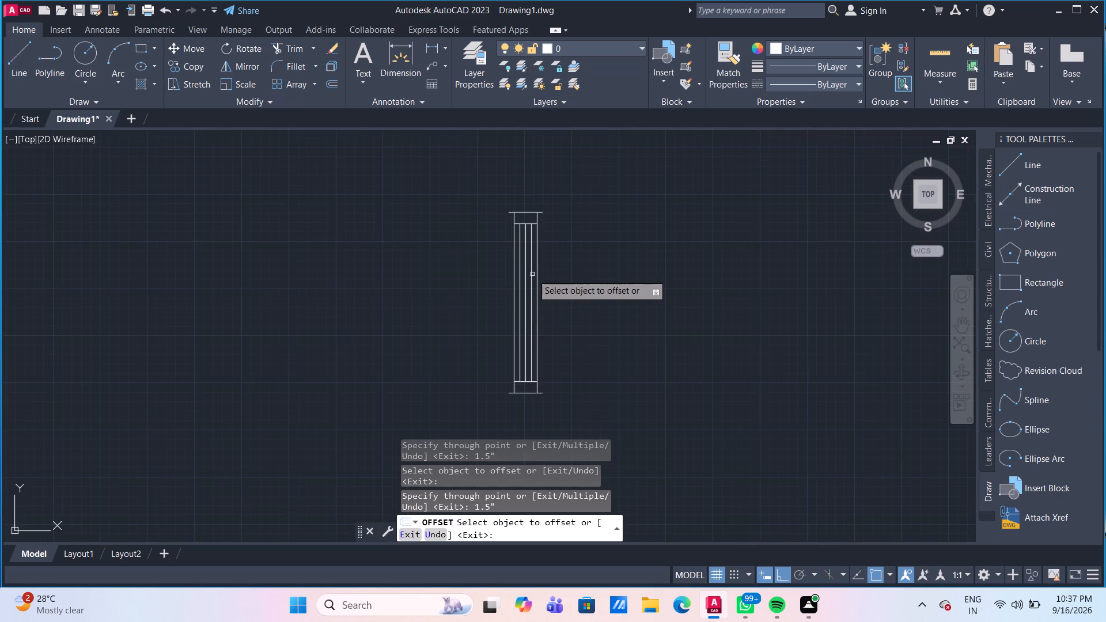
scroll(533, 268, "up", 1)
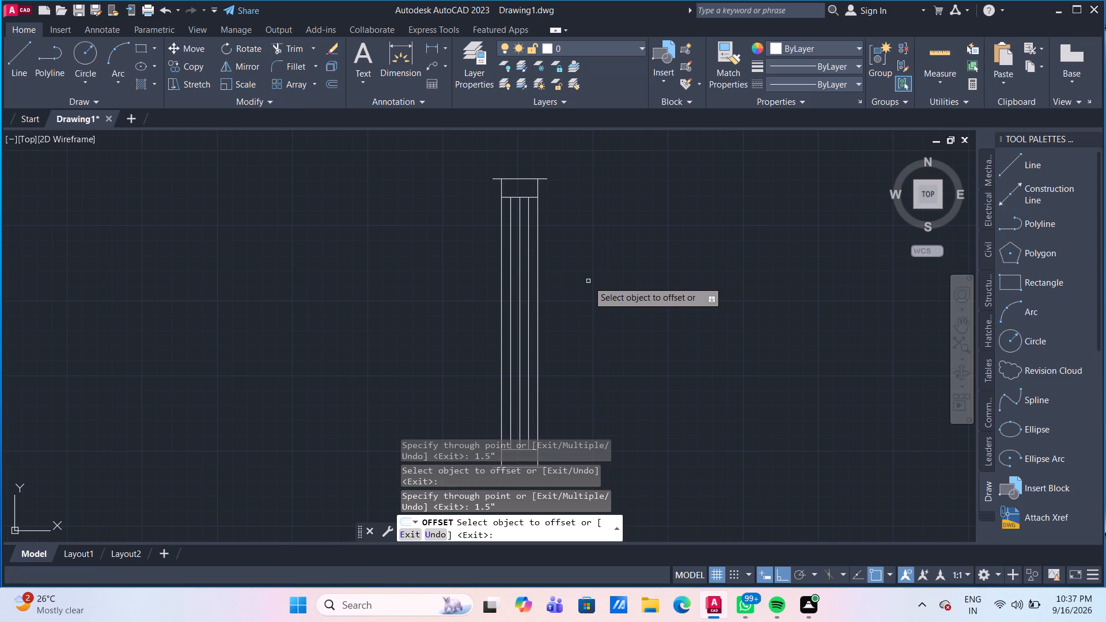
scroll(588, 281, "down", 4)
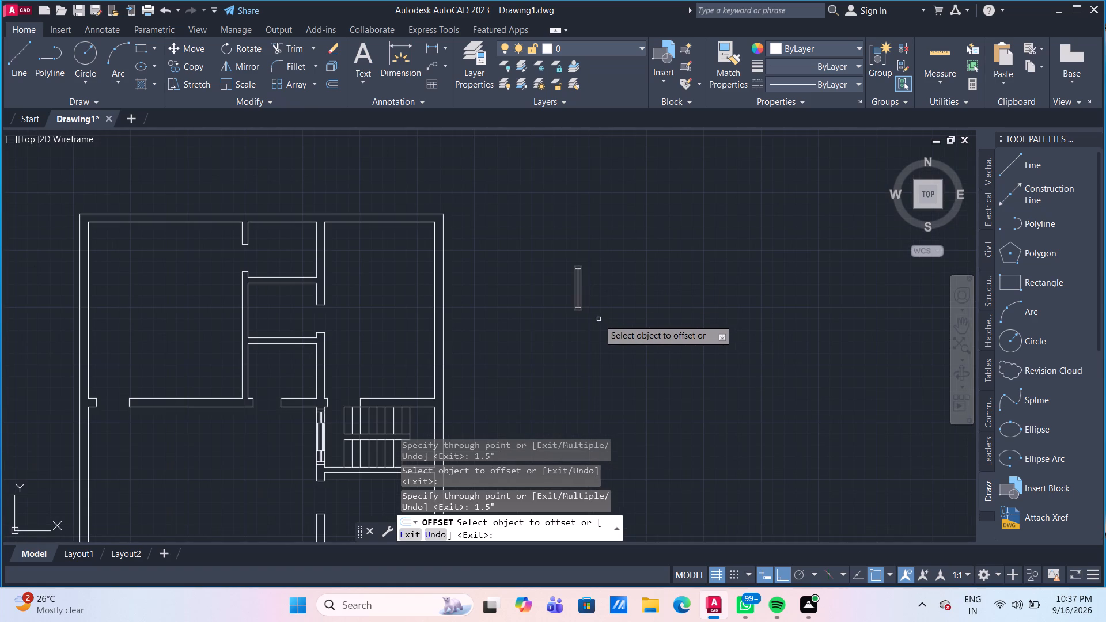
middle_click_drag(600, 334, 565, 314)
scroll(559, 291, "up", 2)
scroll(559, 291, "down", 2)
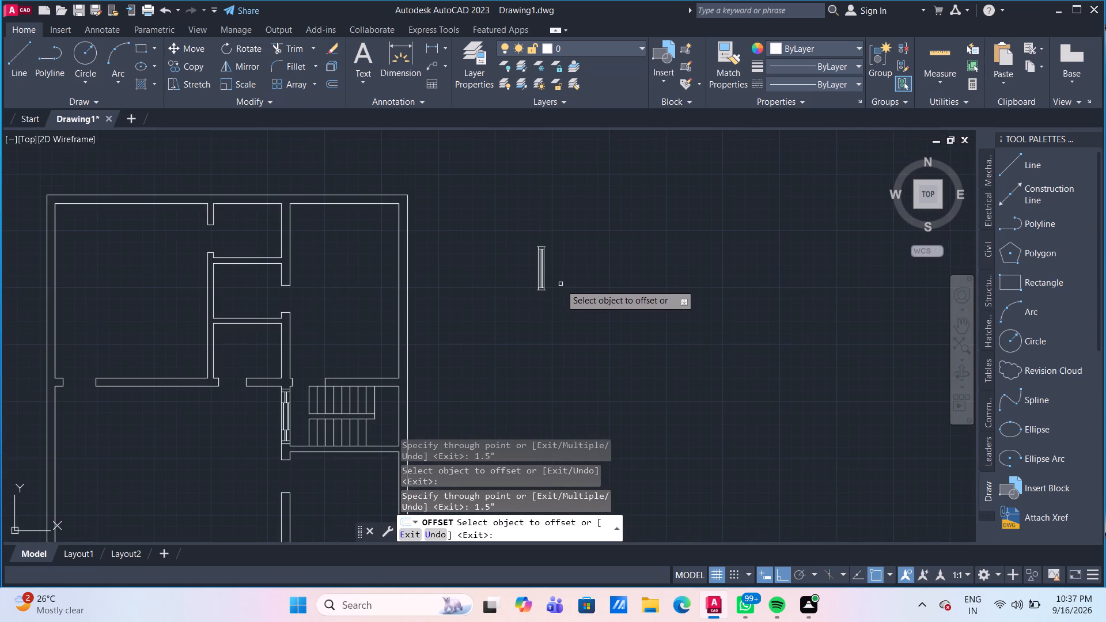
scroll(560, 284, "up", 1)
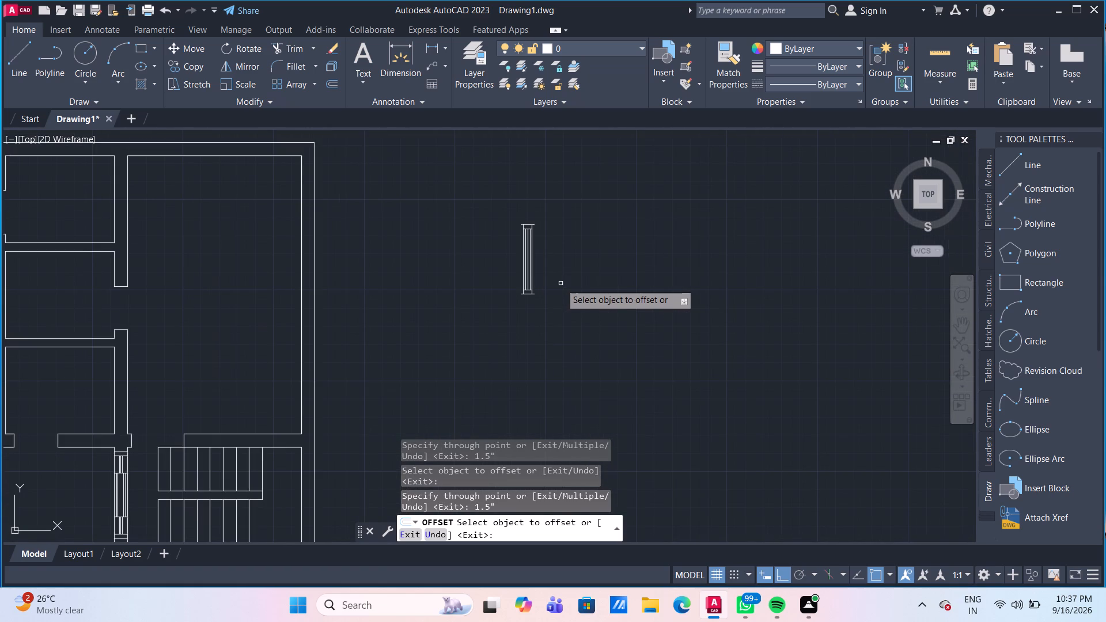
key("Escape")
Draw a horizontal line about 5'-1" long eastward from the midpoint of the southwest room's west wall inner face.
scroll(546, 279, "up", 1)
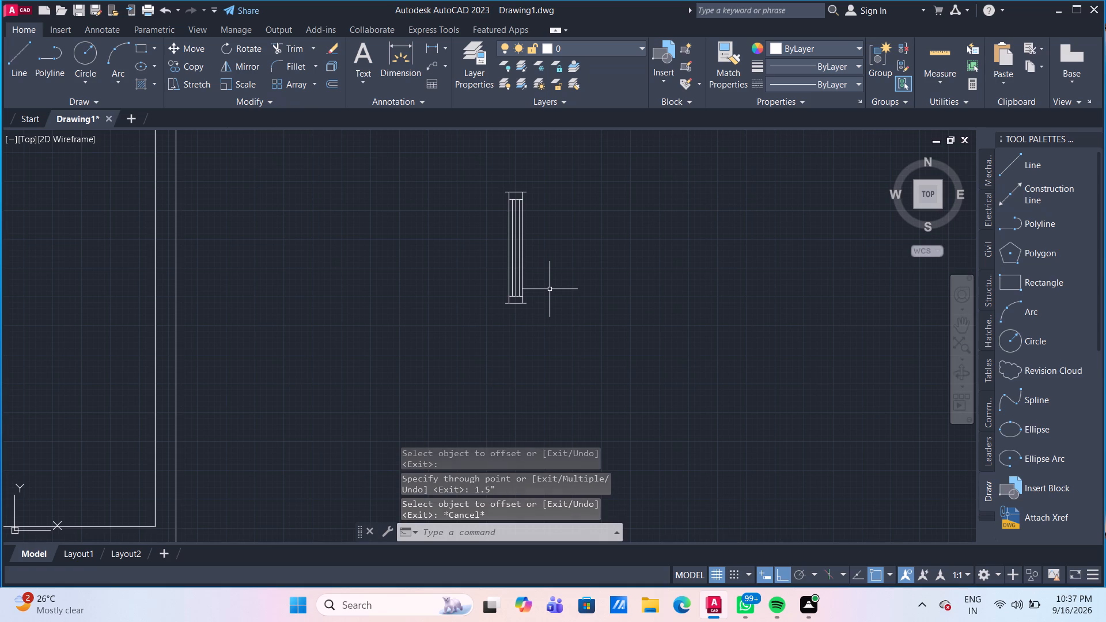
middle_click_drag(550, 289, 653, 276)
scroll(653, 276, "down", 1)
scroll(595, 297, "down", 1)
middle_click_drag(418, 349, 490, 221)
scroll(457, 286, "down", 1)
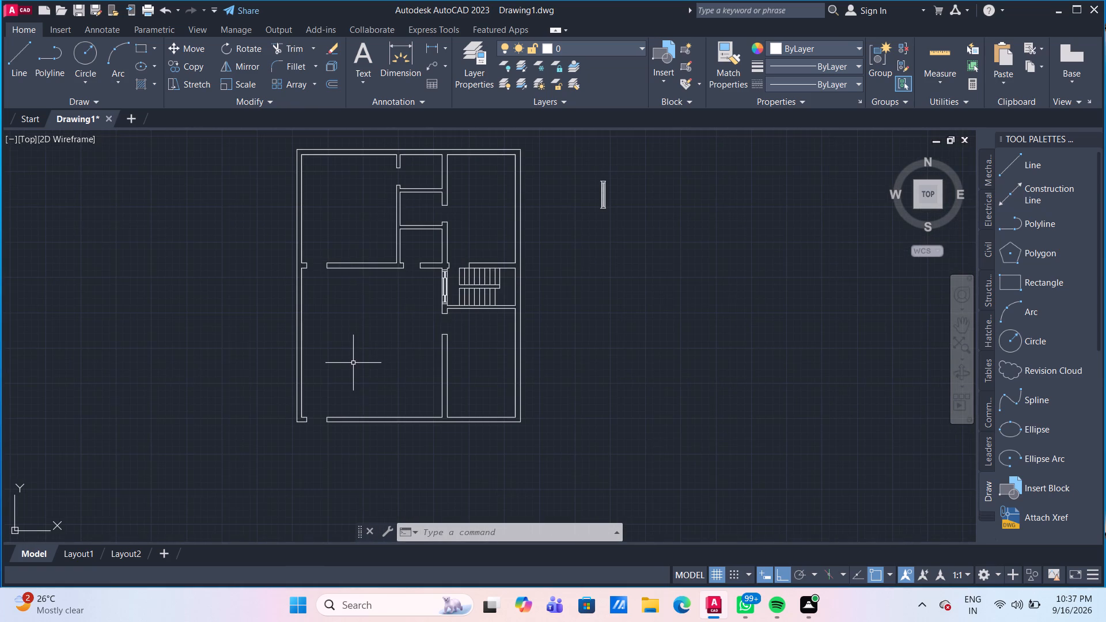
scroll(347, 367, "up", 1)
middle_click_drag(351, 361, 362, 346)
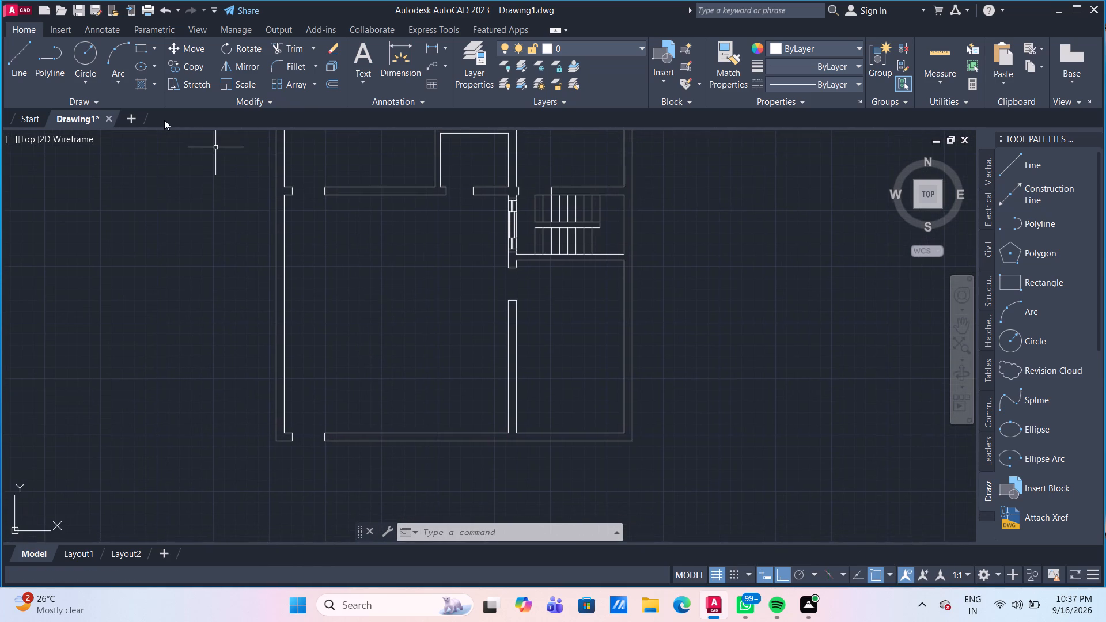
left_click(21, 48)
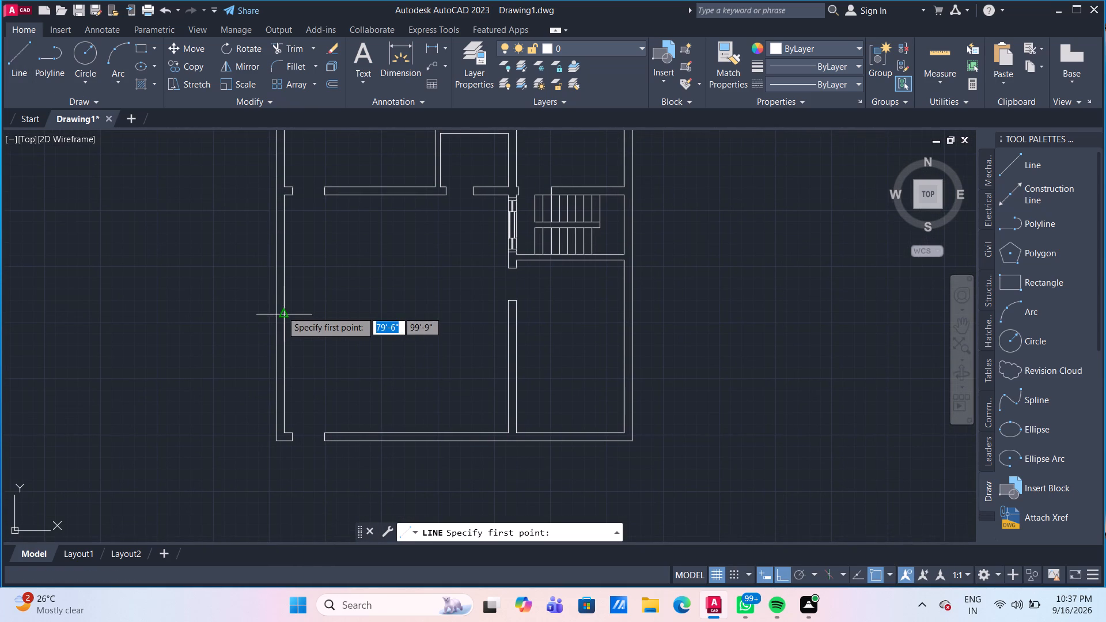
left_click_drag(286, 314, 302, 317)
left_click(338, 313)
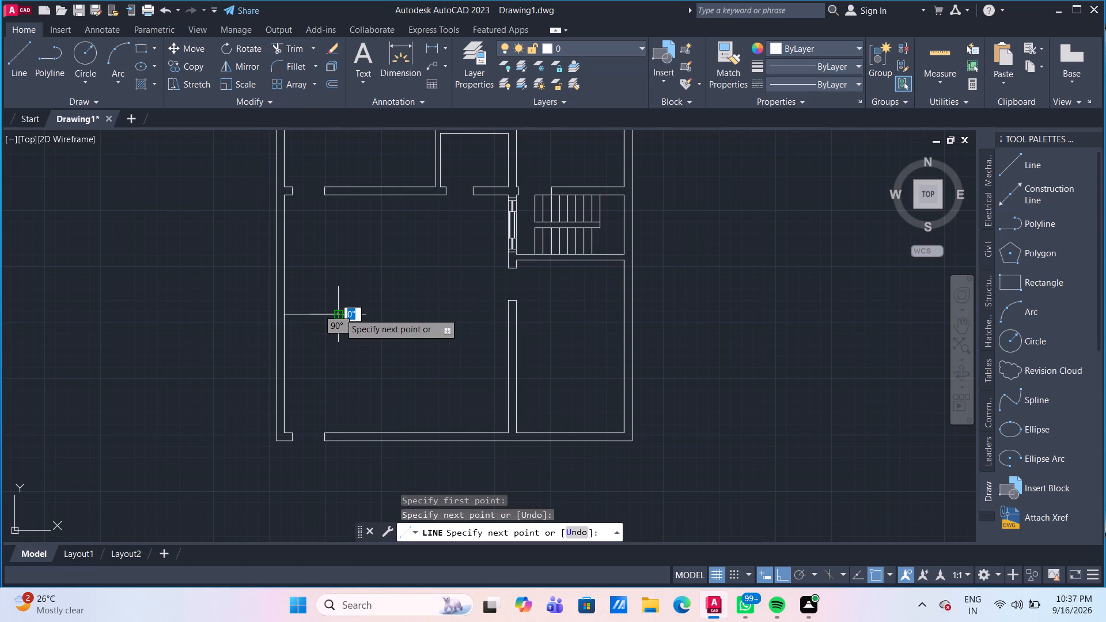
key("Escape")
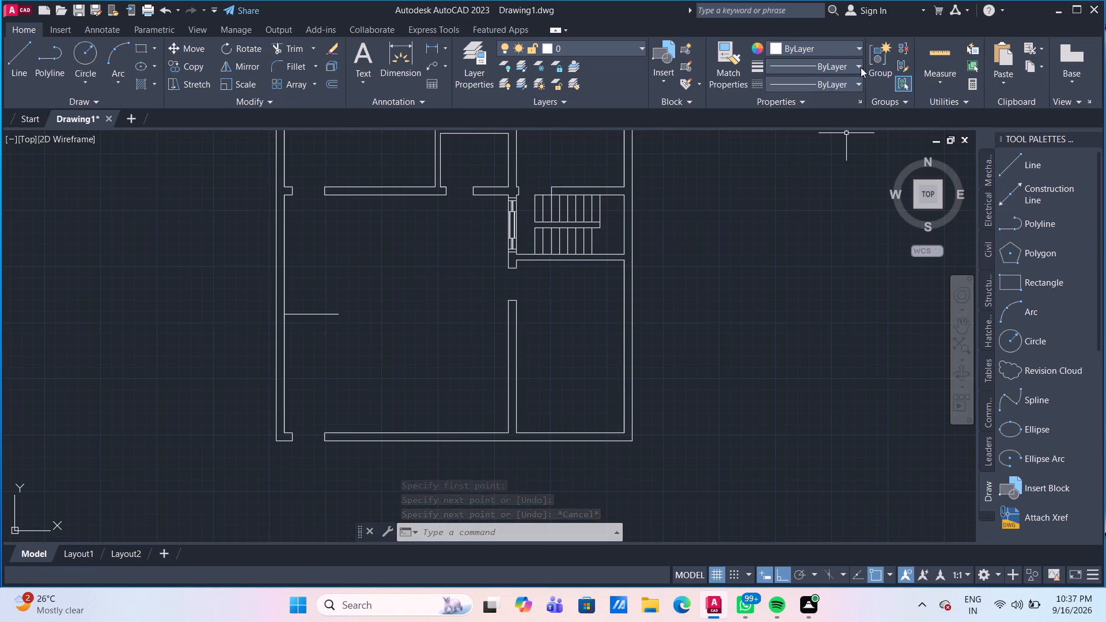
Quick-measure the southwest room's west wall and the distances around the new midpoint line.
left_click(930, 58)
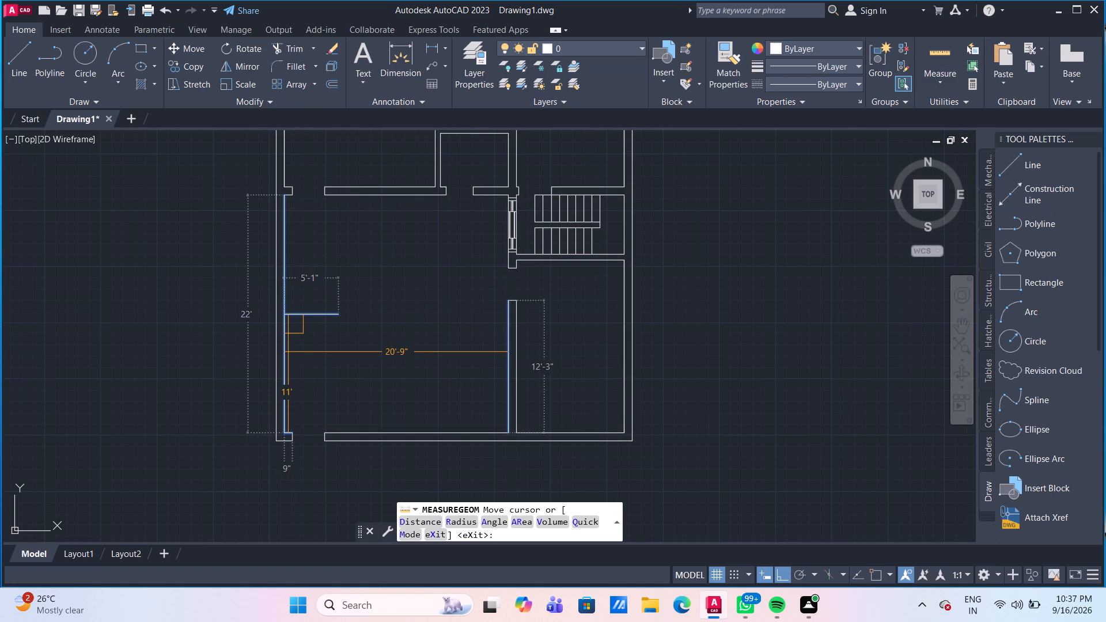
key("Escape")
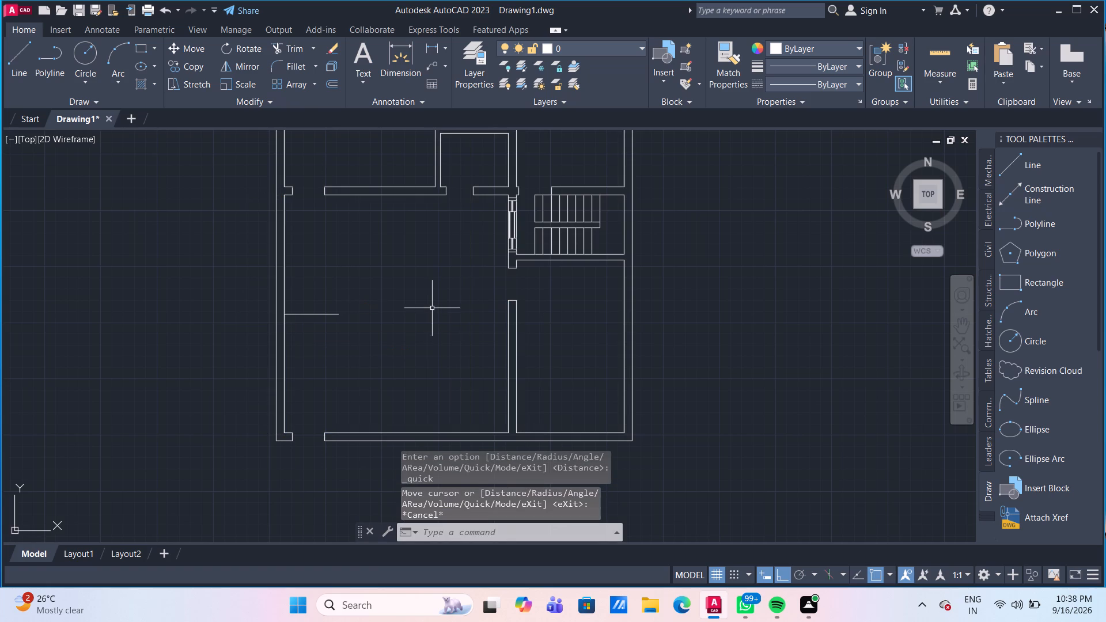
Offset the west wall's midpoint line 5'6" to the north and 5'6" to the south.
middle_click_drag(365, 285, 368, 289)
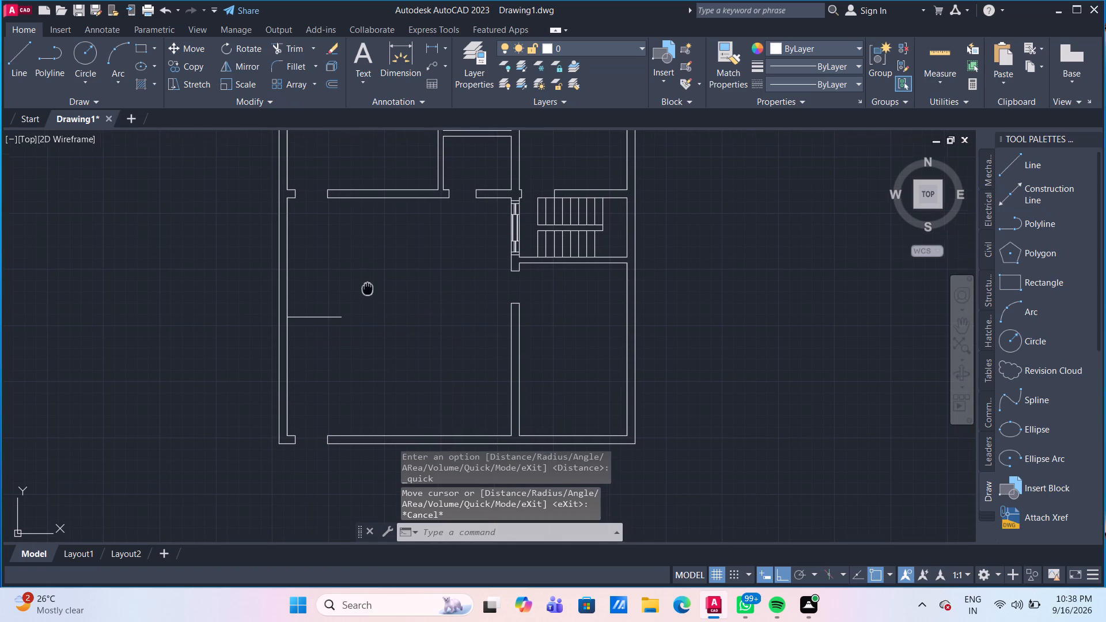
middle_click_drag(368, 289, 373, 321)
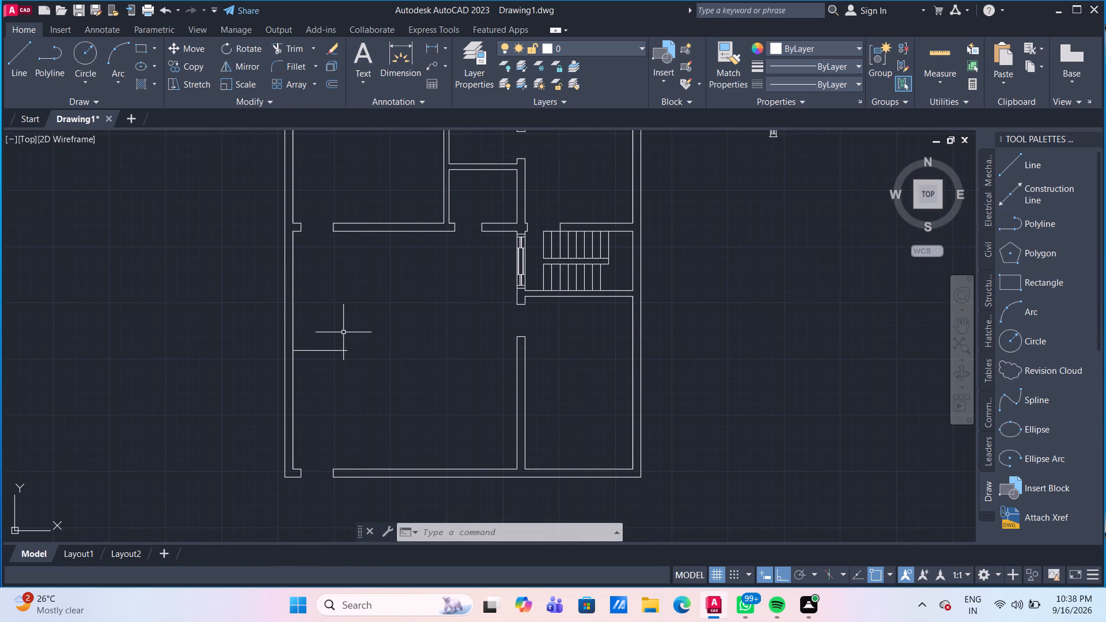
key("o")
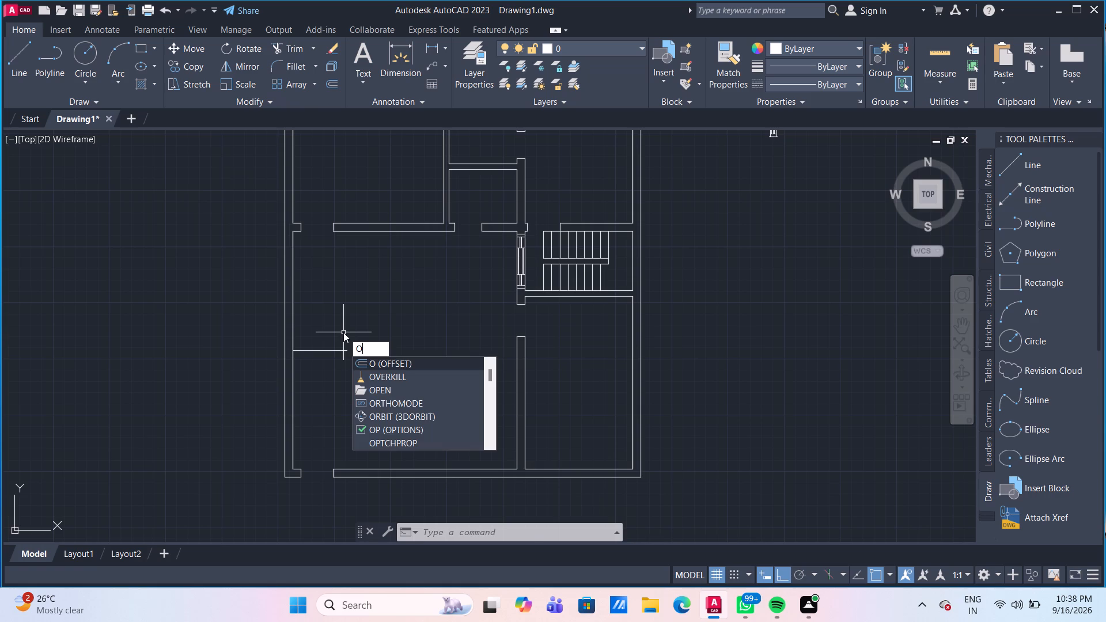
key("Return")
key("Return")
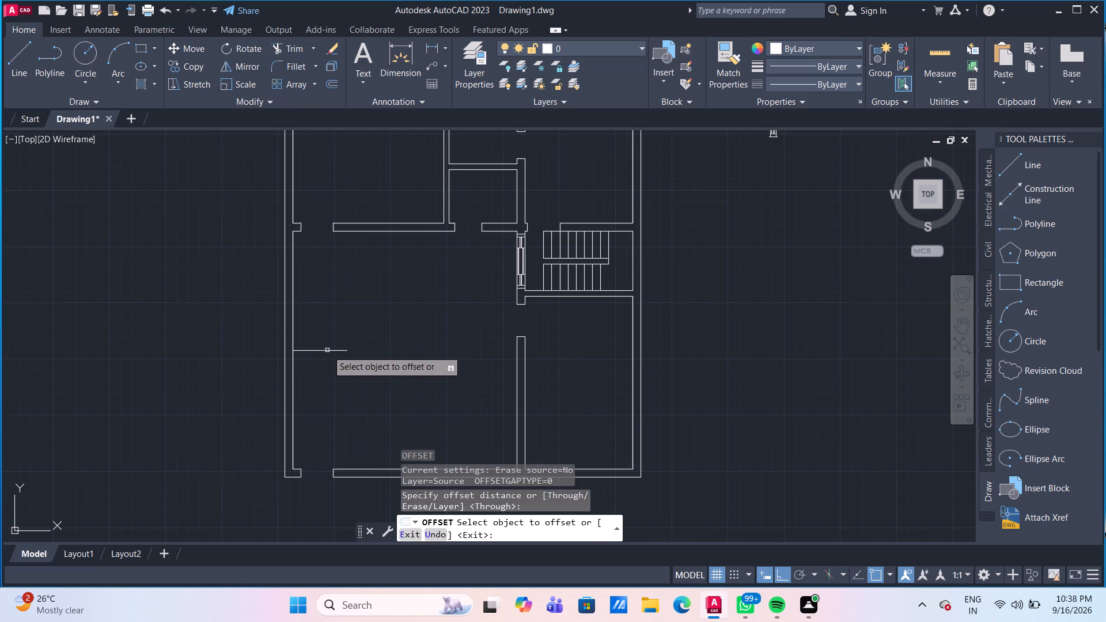
left_click(327, 350)
type("5'6\"")
key("Return")
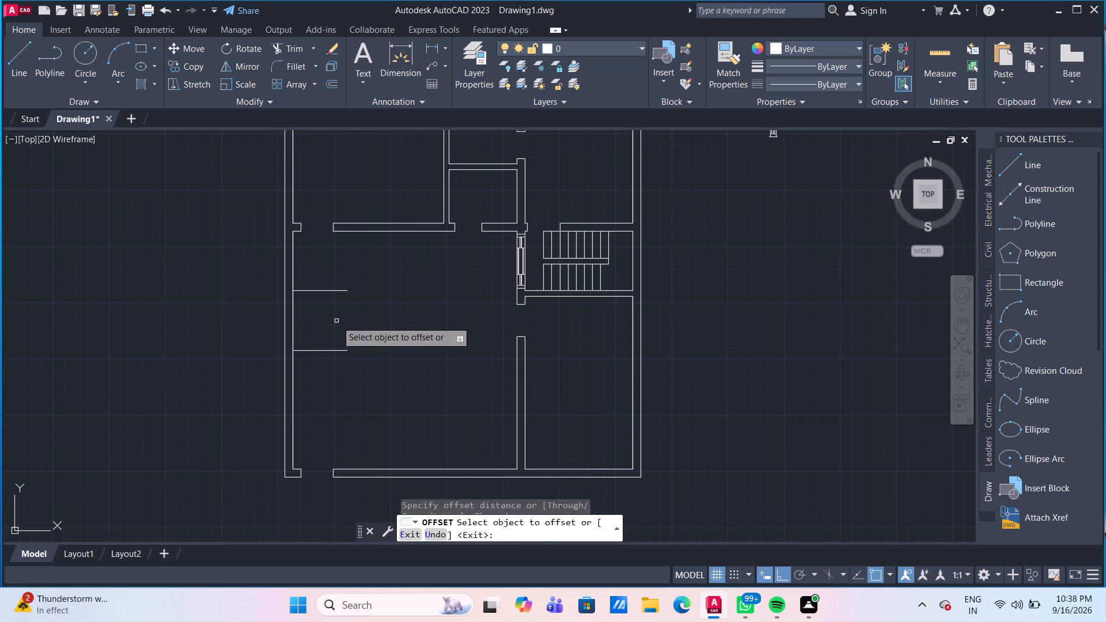
left_click(328, 351)
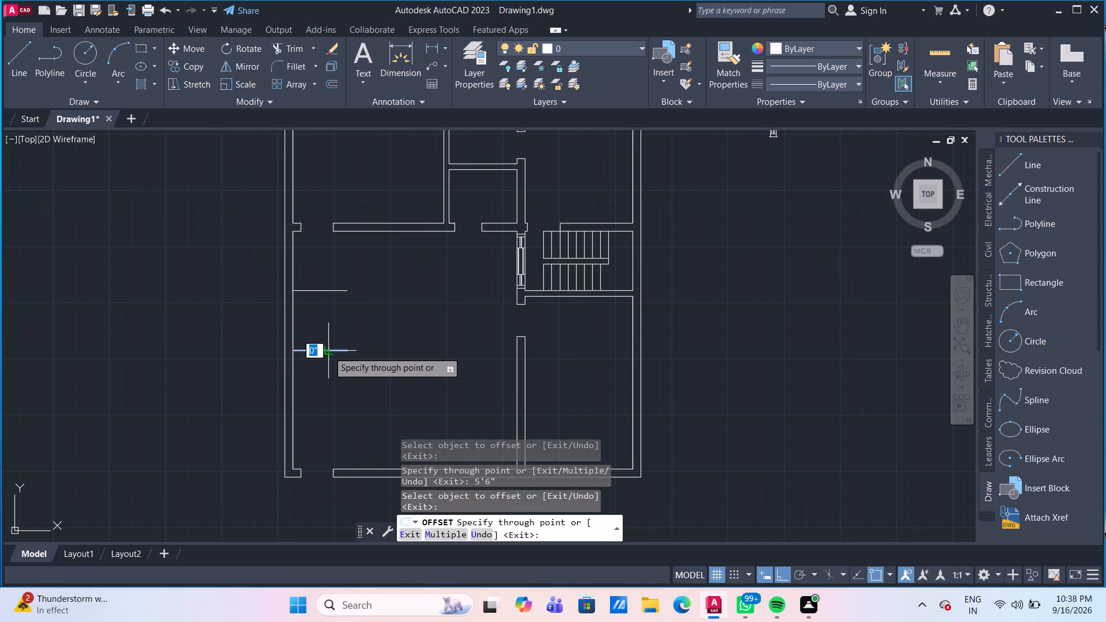
type("5'6\"")
key("Return")
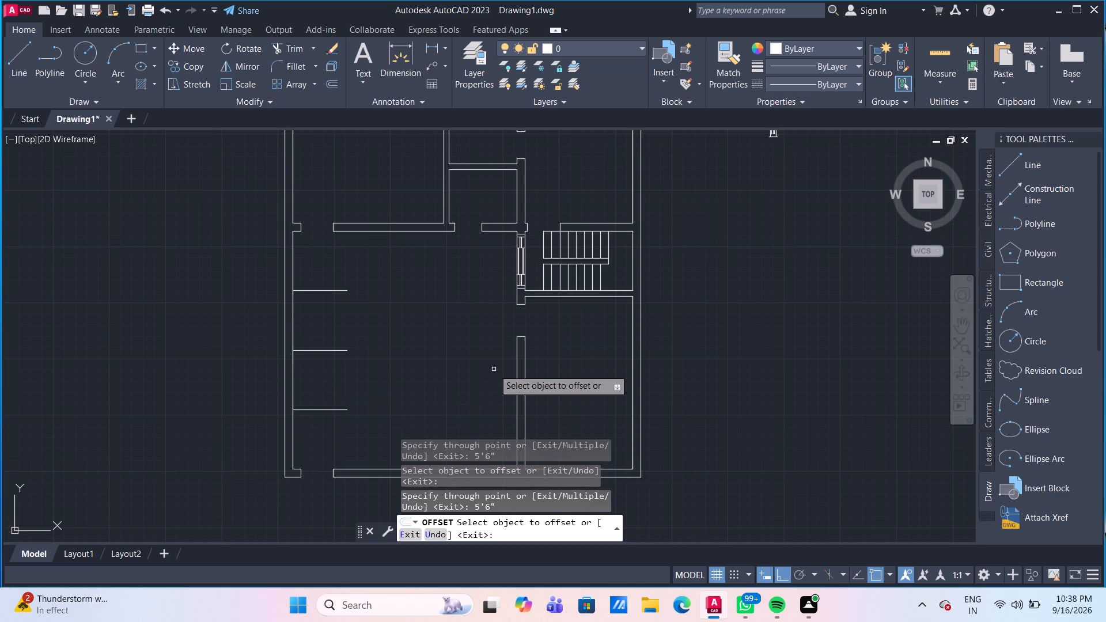
scroll(388, 367, "down", 1)
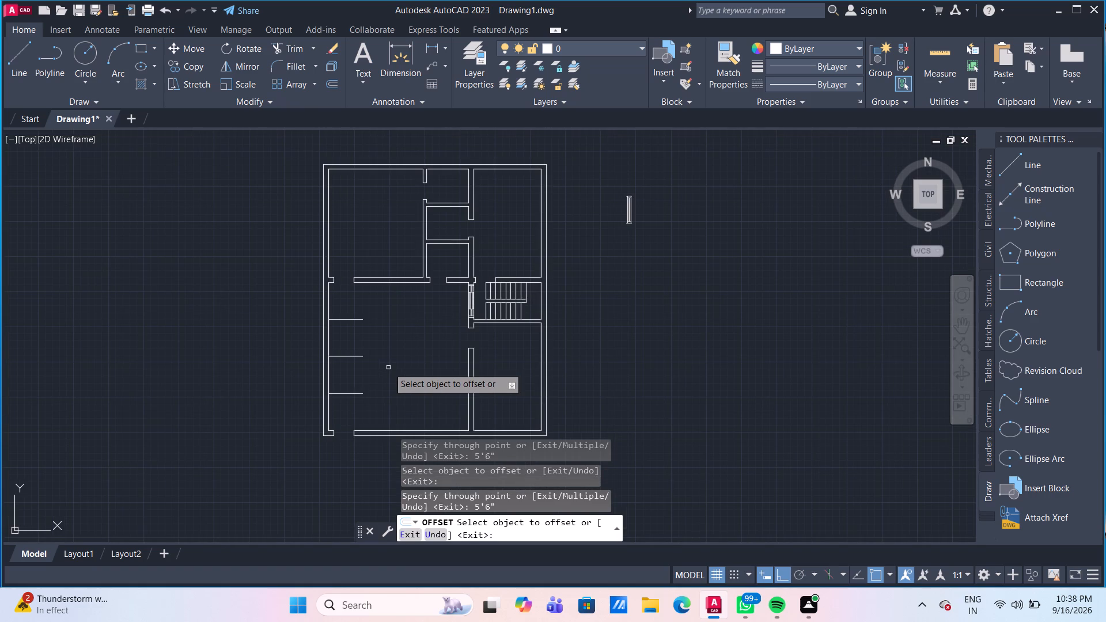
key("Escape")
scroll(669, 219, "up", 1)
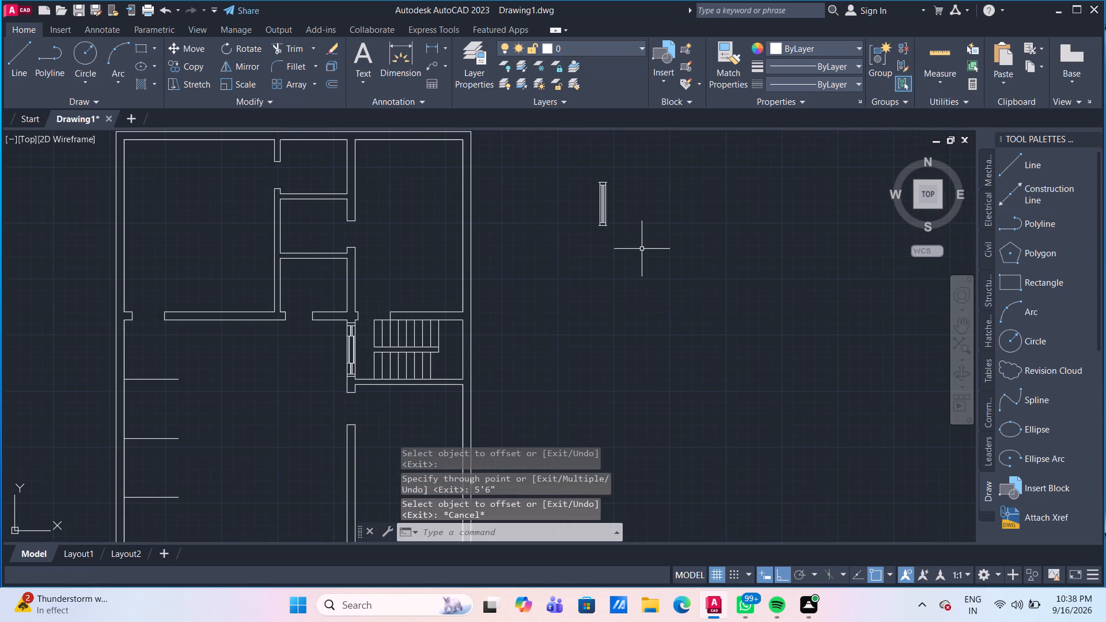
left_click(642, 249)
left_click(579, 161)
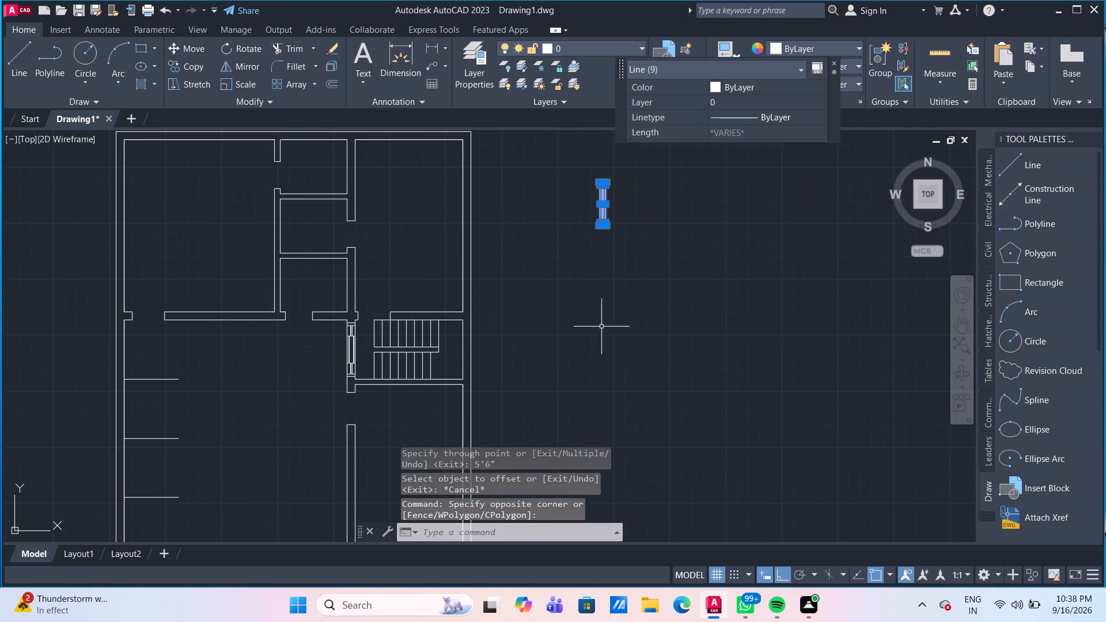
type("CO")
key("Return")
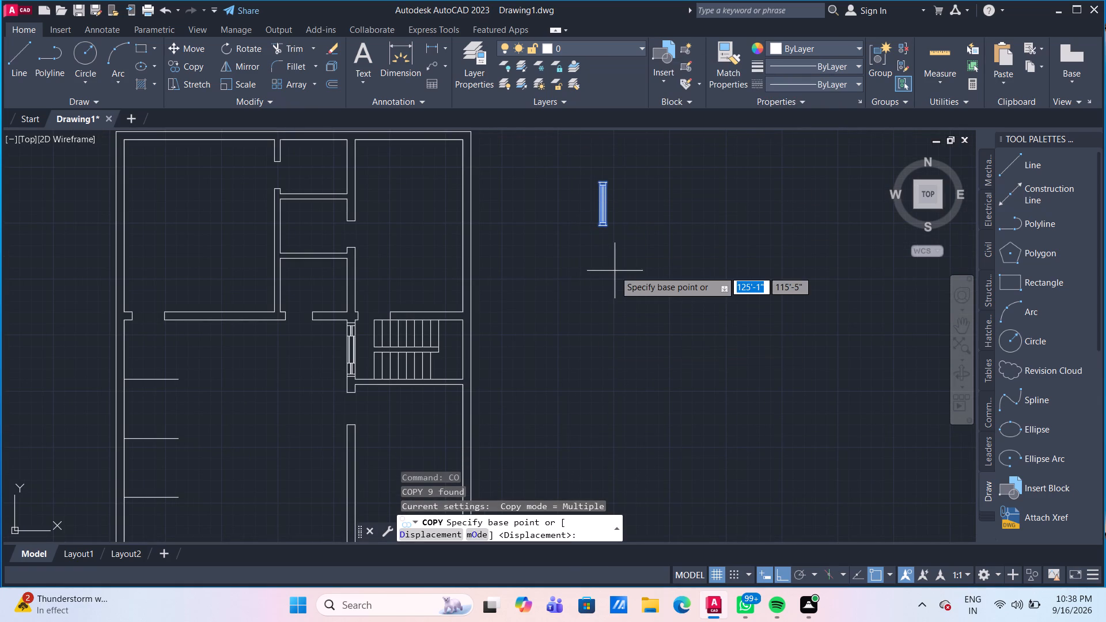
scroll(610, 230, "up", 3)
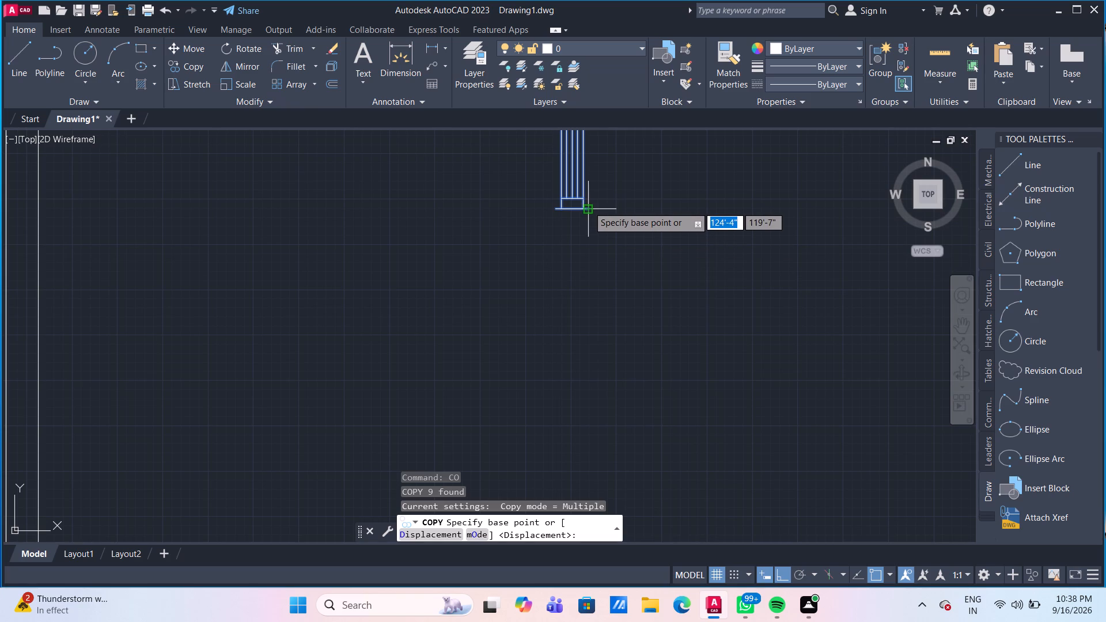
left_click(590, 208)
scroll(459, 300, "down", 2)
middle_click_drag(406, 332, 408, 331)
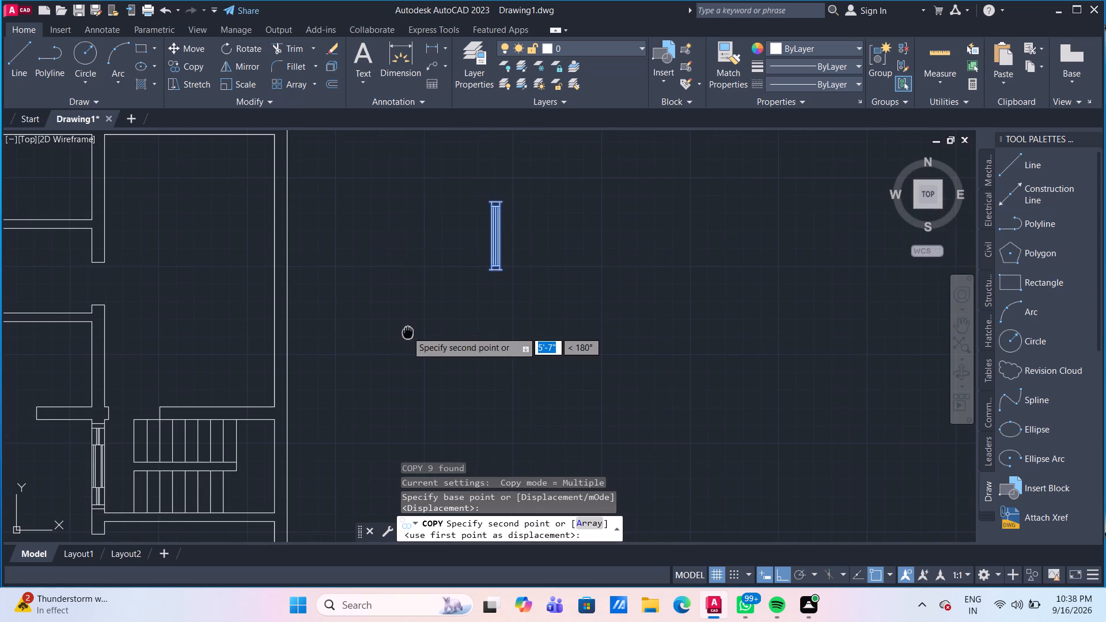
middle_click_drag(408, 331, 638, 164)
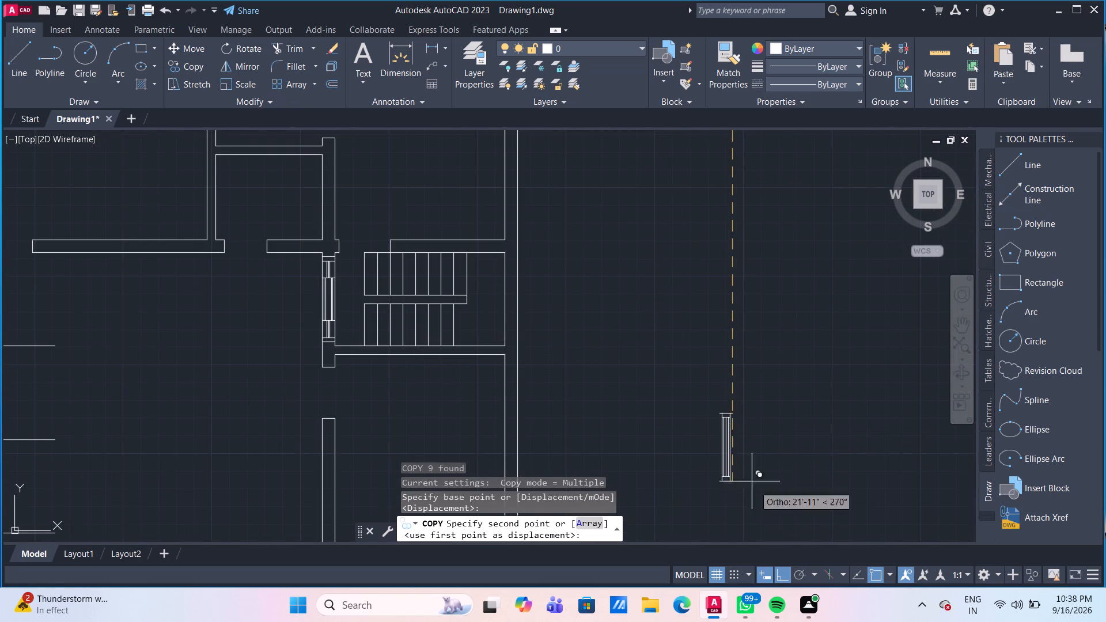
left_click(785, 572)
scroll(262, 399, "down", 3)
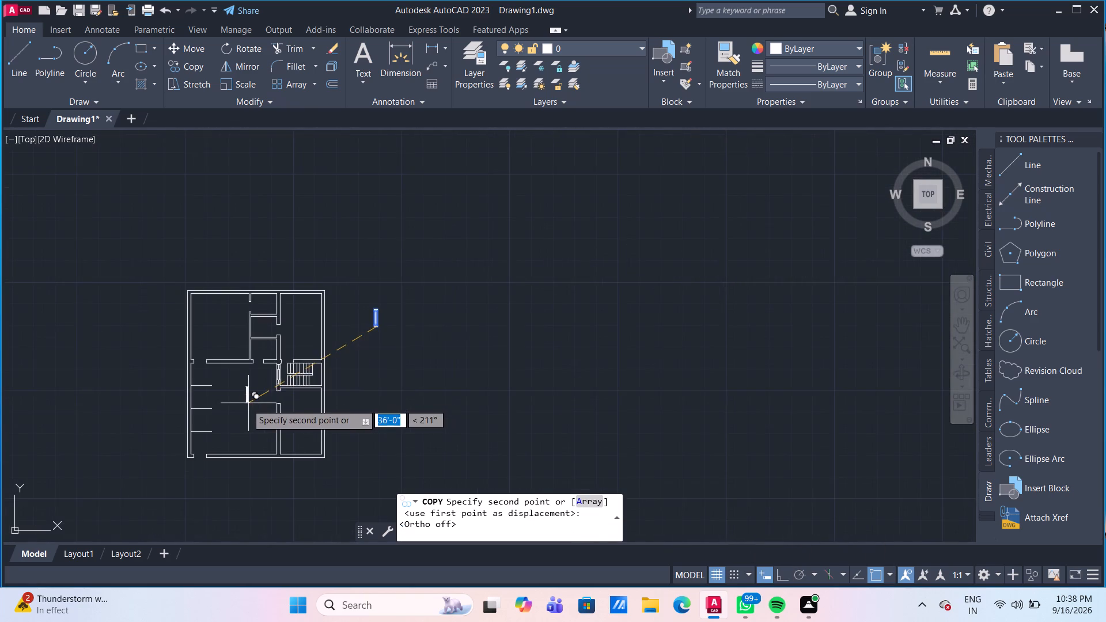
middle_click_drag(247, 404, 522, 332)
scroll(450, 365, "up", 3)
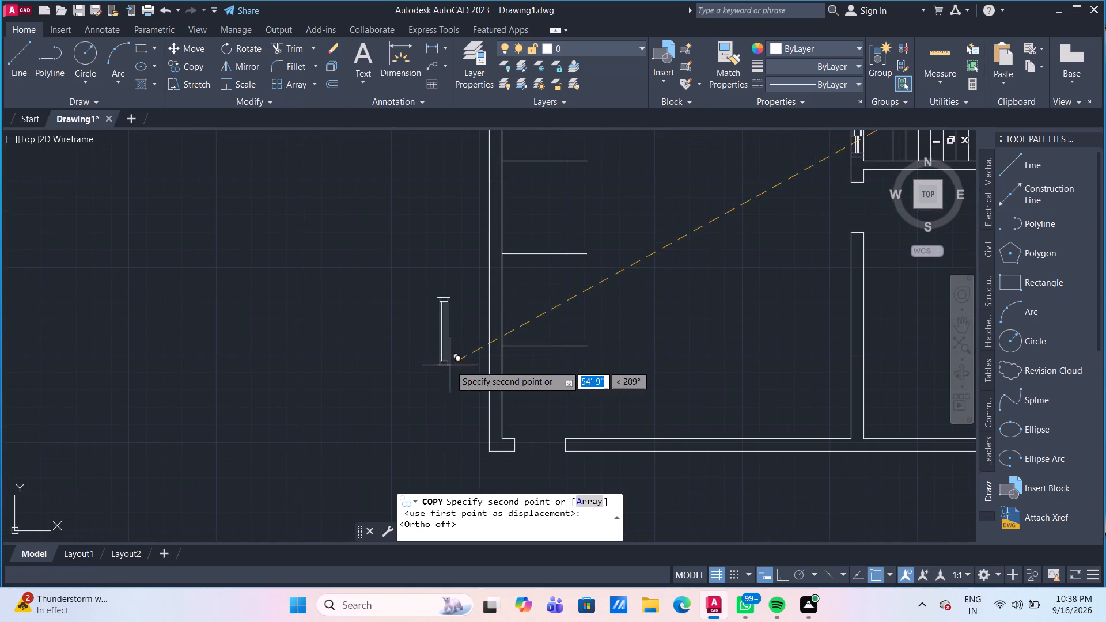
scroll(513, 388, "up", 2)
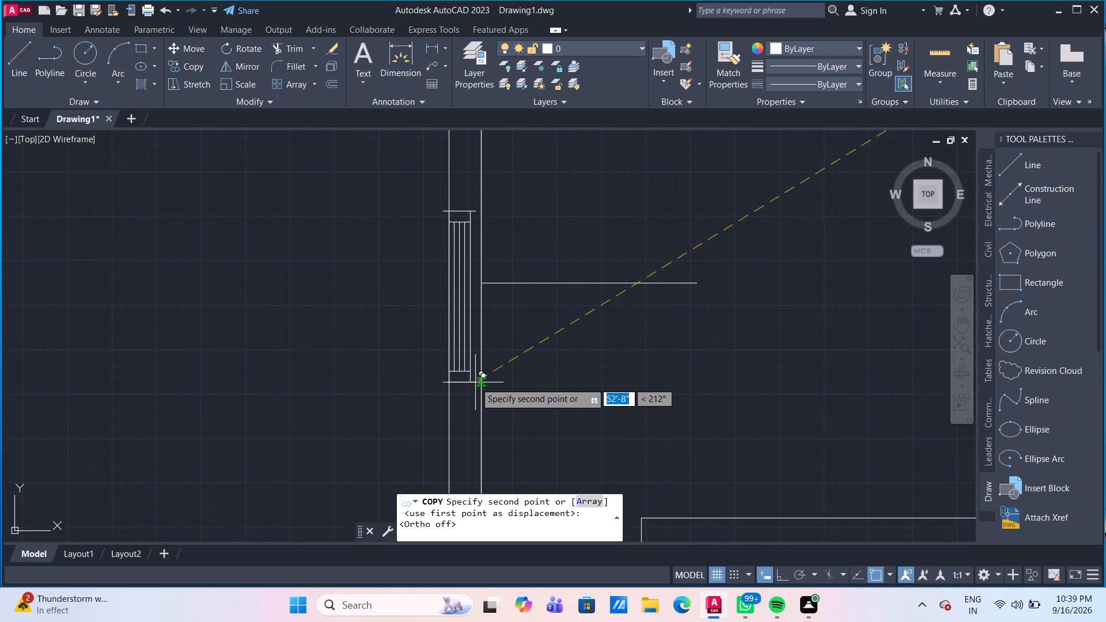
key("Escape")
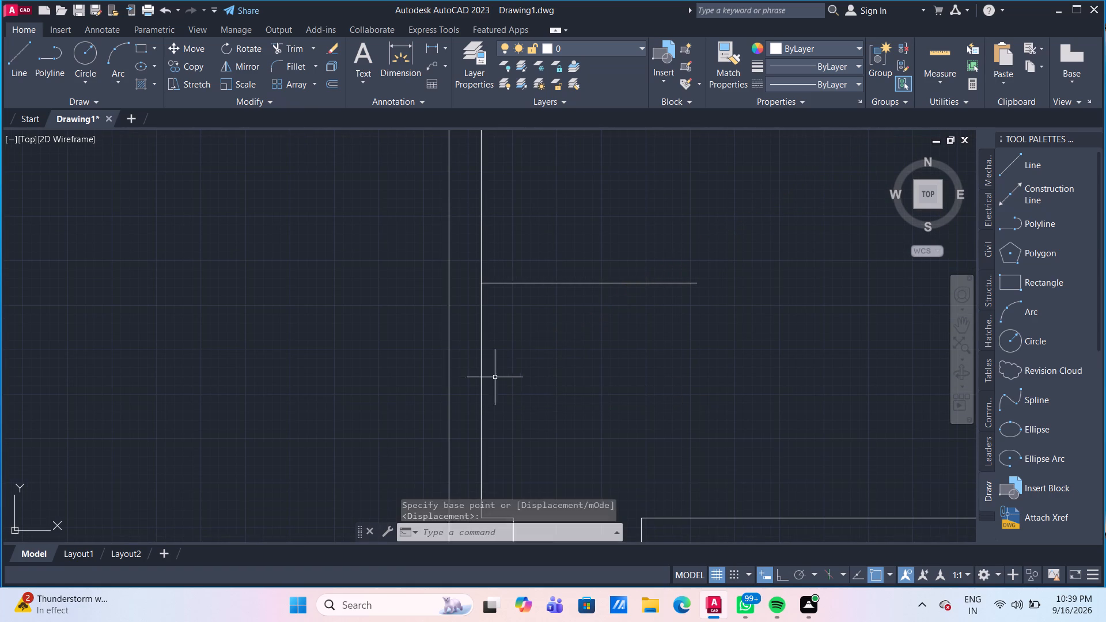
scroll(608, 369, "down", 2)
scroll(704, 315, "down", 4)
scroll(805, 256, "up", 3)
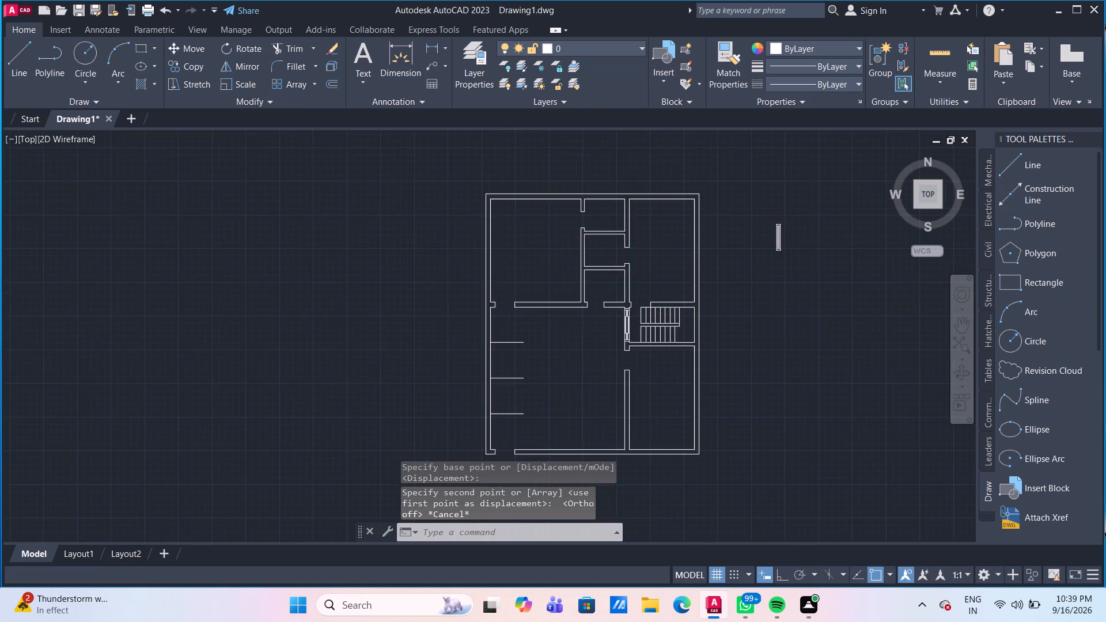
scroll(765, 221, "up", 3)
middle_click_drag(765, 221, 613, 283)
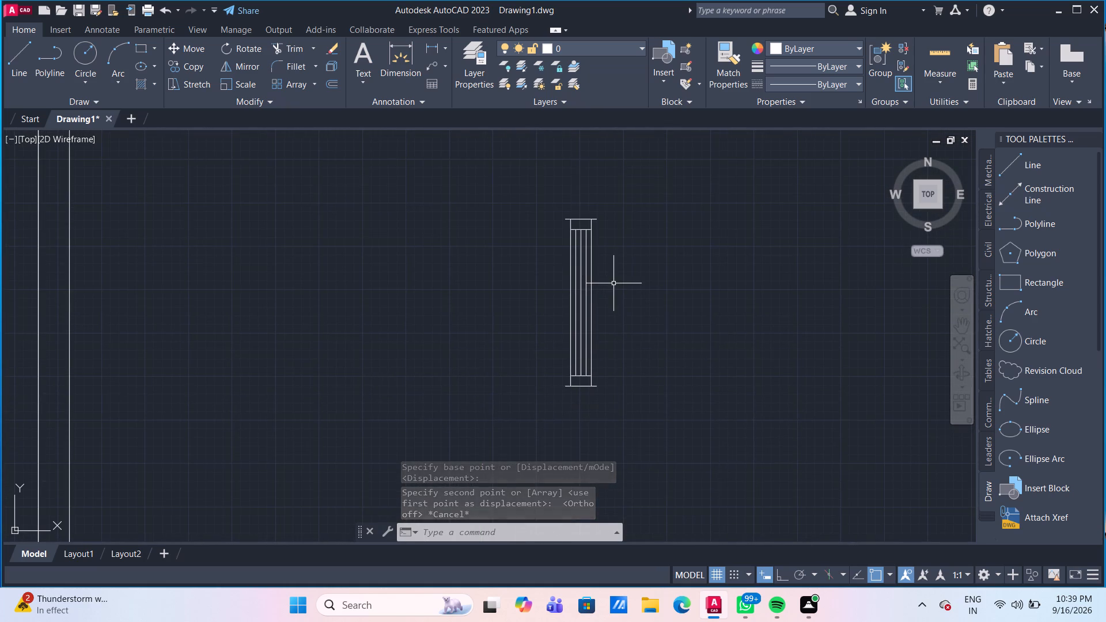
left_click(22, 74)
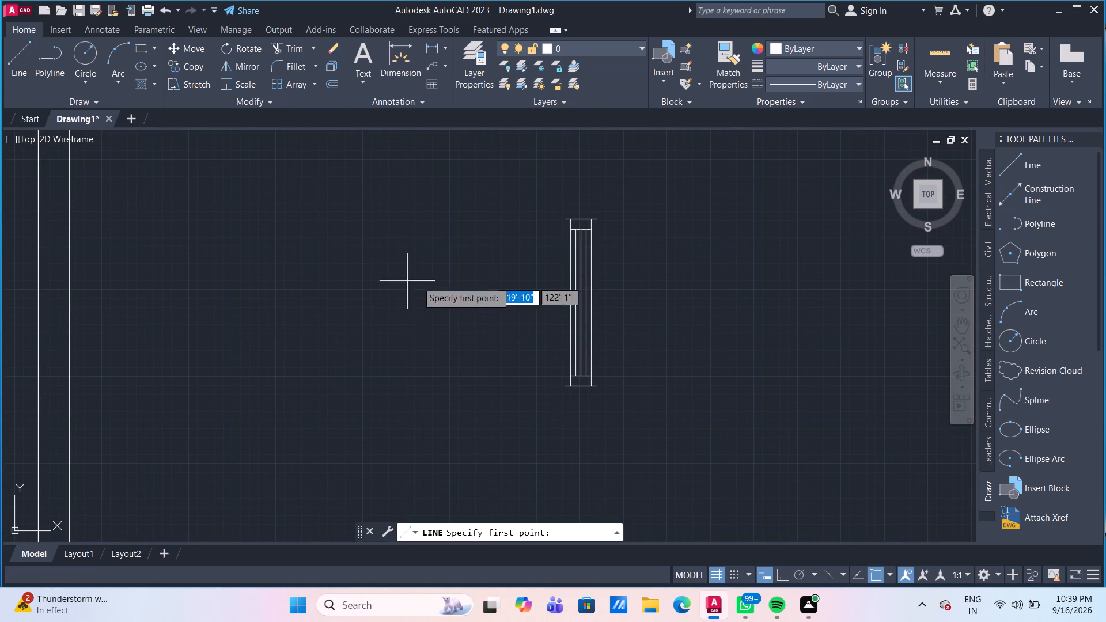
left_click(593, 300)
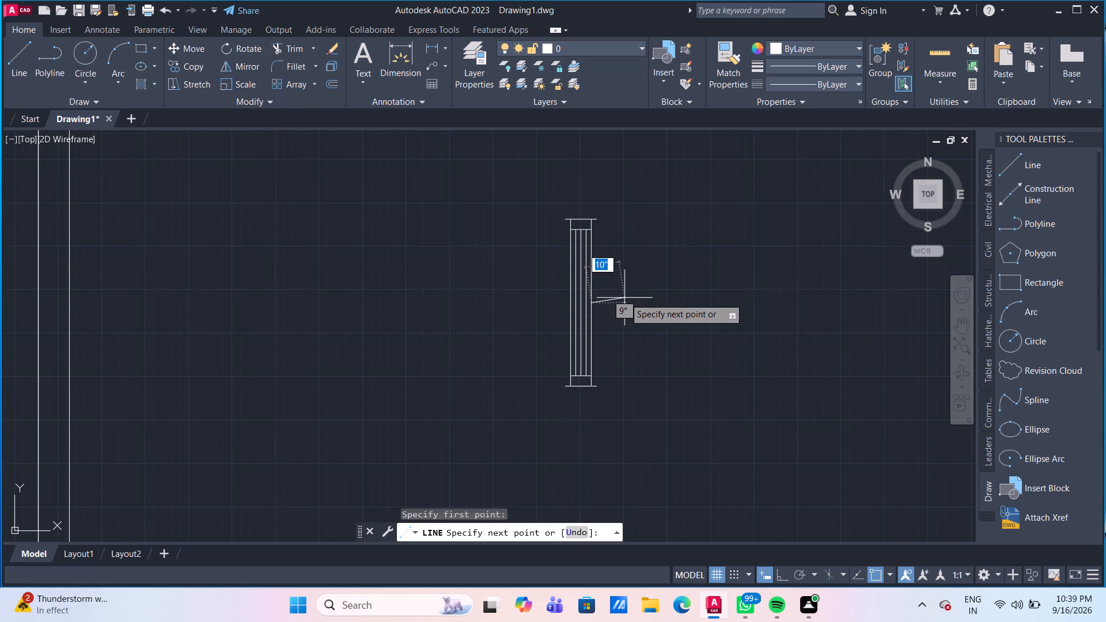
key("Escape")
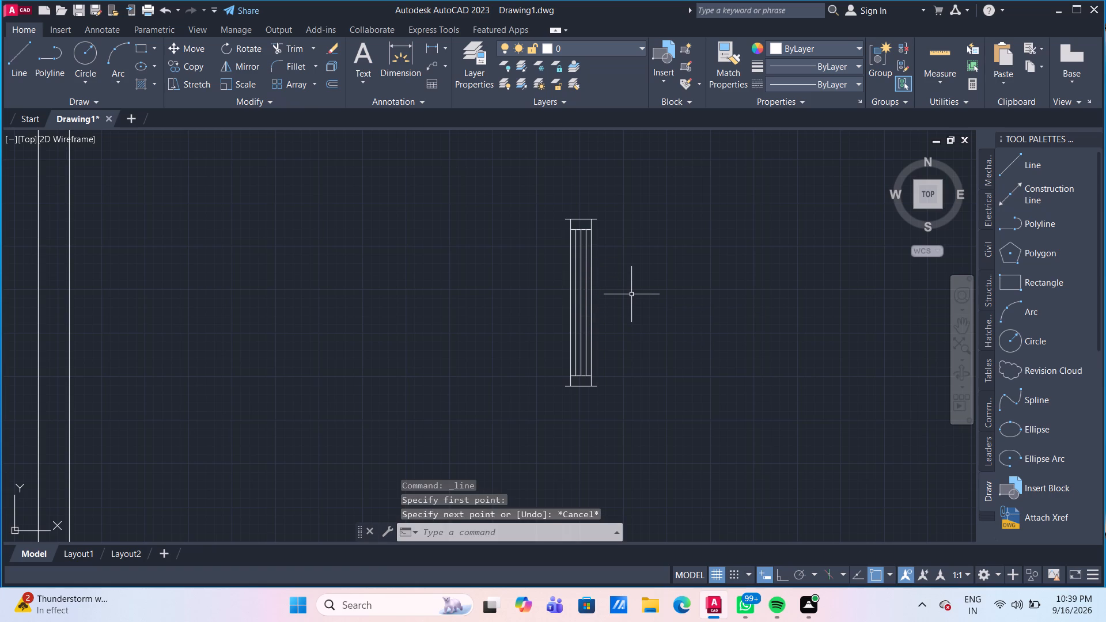
Offset the north end line of the separate window symbol 2' to the south, marking the middle of the symbol.
key("o")
key("Return")
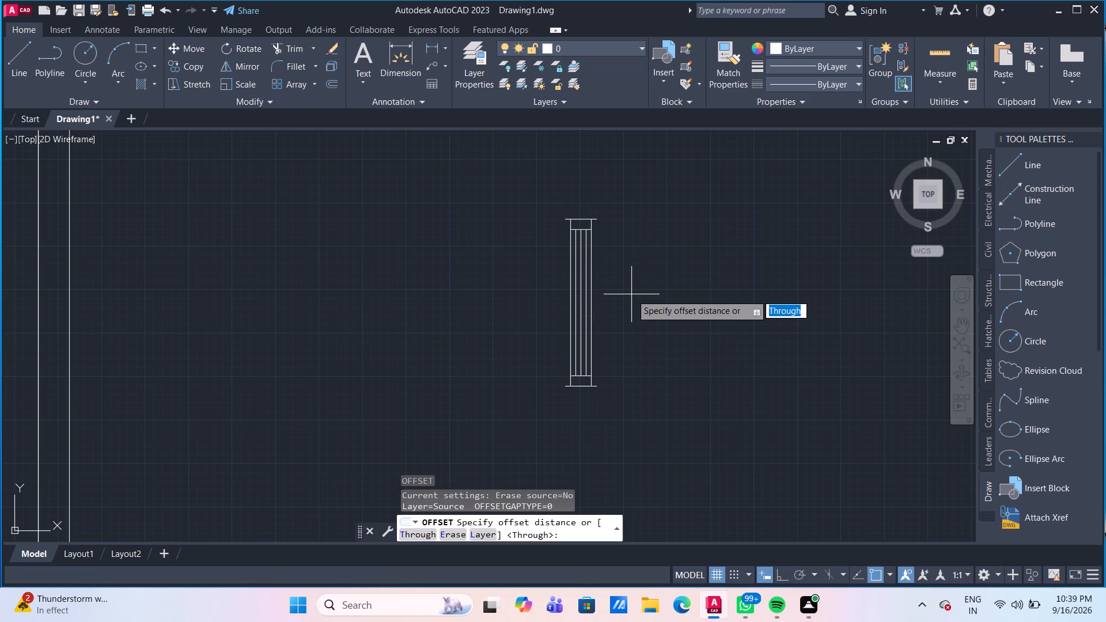
key("Return")
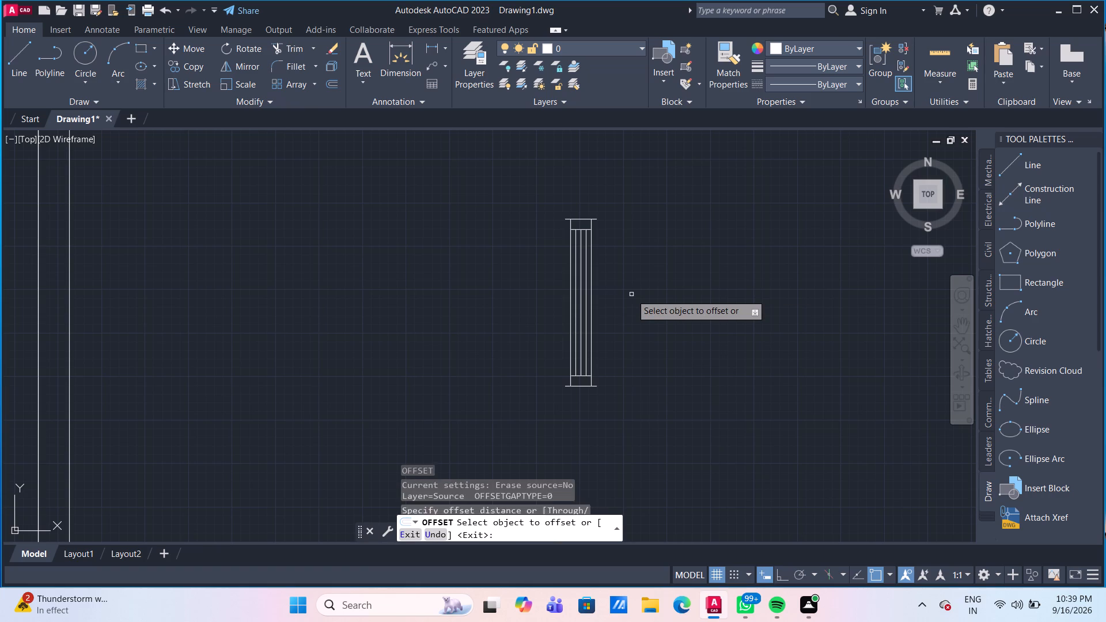
left_click(580, 220)
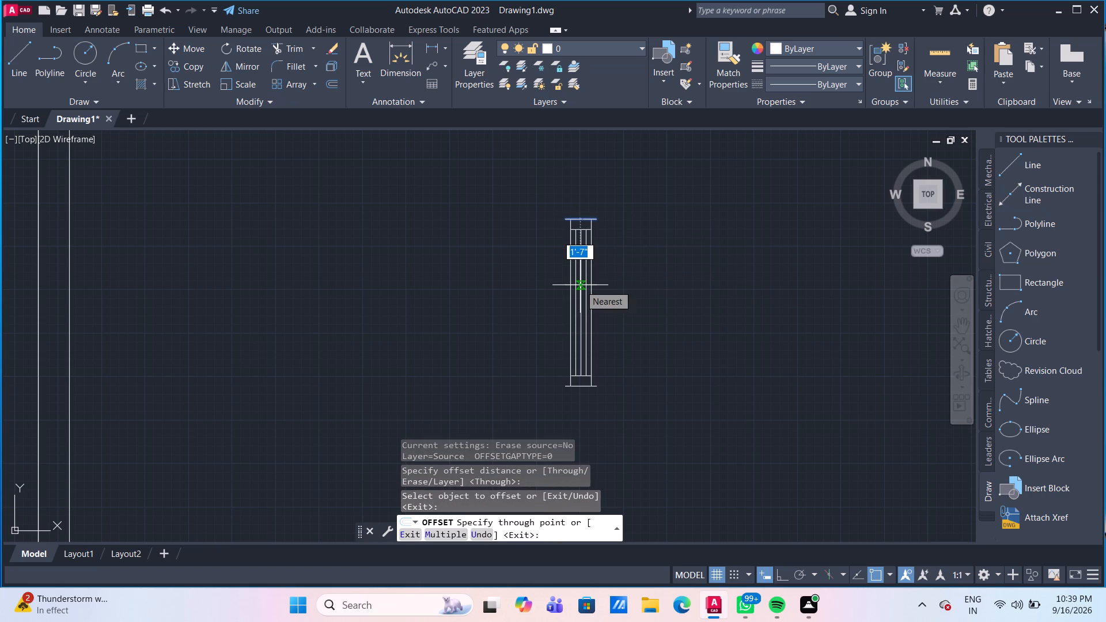
type("2'")
key("Return")
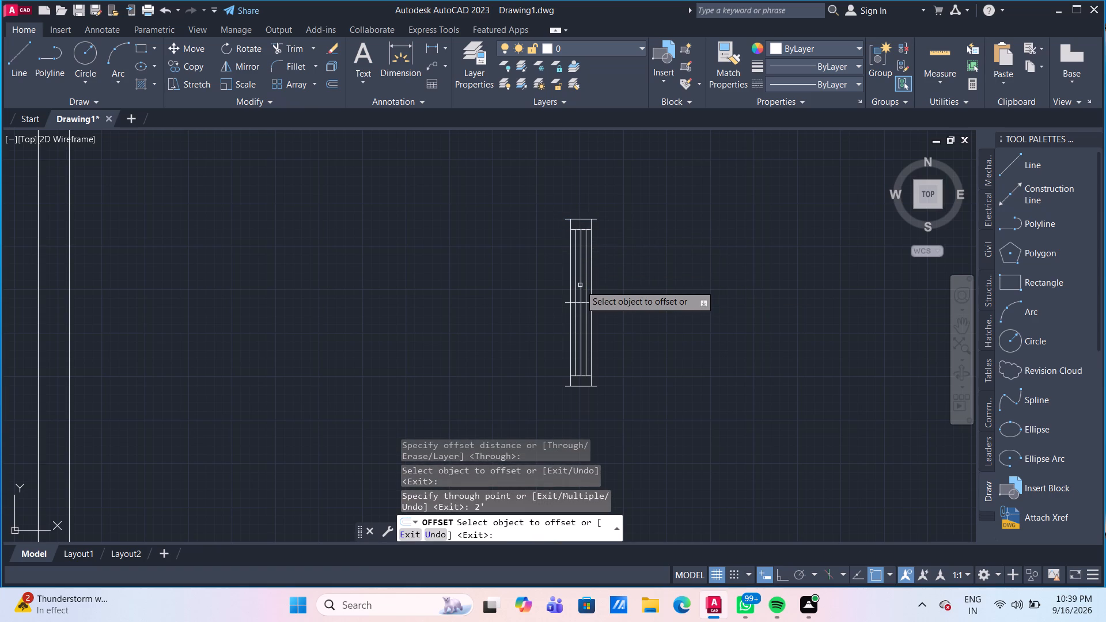
scroll(435, 313, "down", 3)
scroll(46, 323, "down", 2)
middle_click_drag(46, 323, 301, 306)
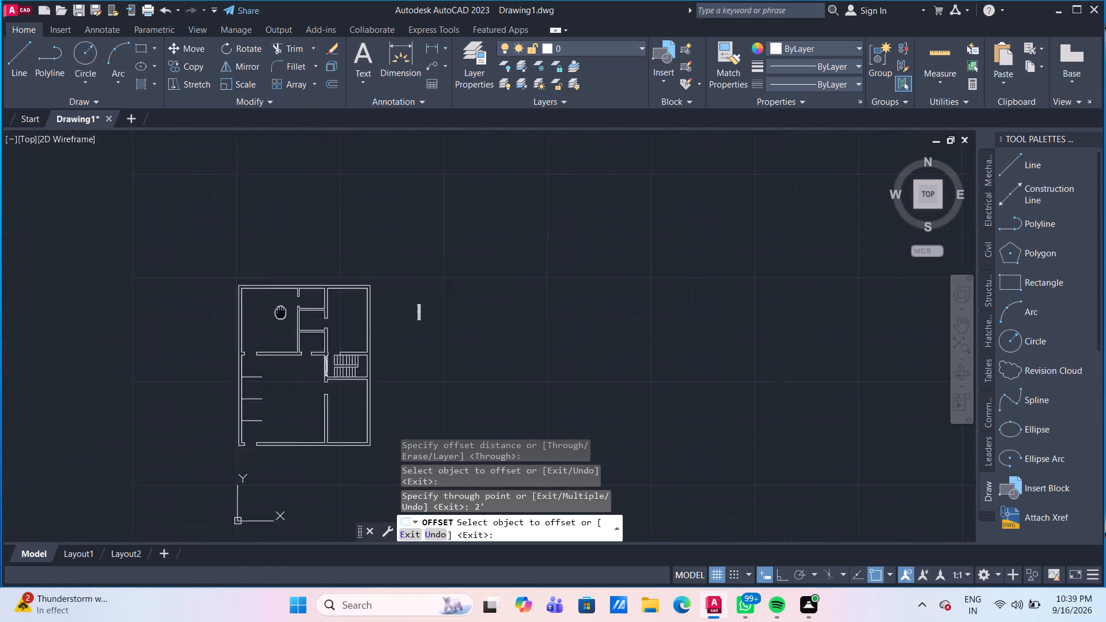
middle_click_drag(301, 306, 308, 305)
scroll(296, 307, "up", 3)
key("Escape")
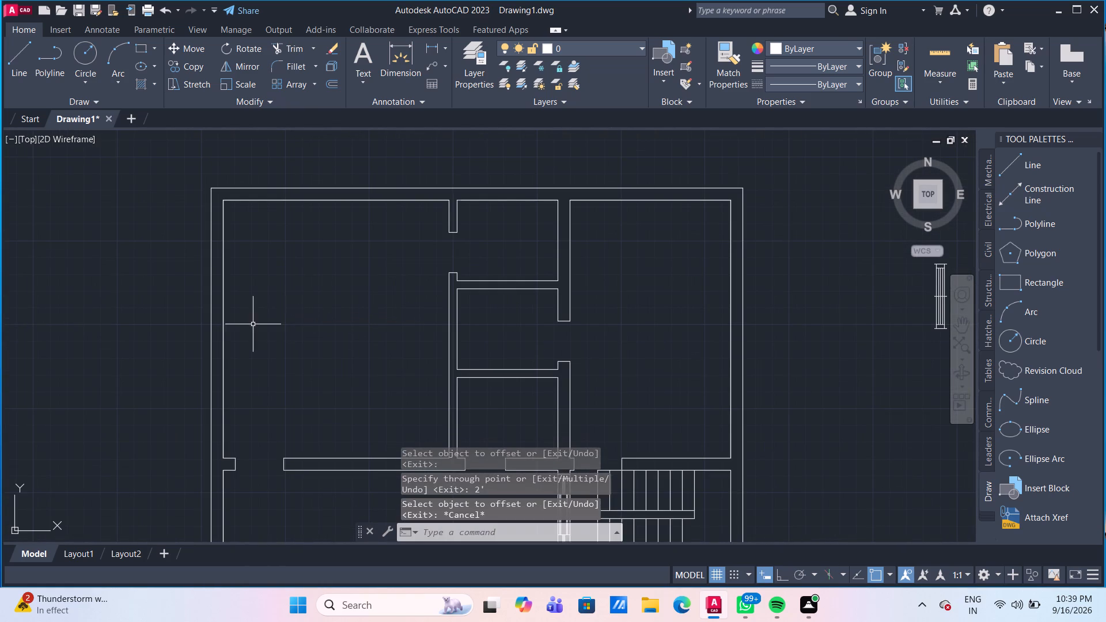
Draw a short line about 1'-11" long eastward from the midpoint of the northwest room's west wall inner face.
middle_click_drag(270, 323, 309, 326)
scroll(279, 321, "up", 1)
scroll(322, 331, "down", 1)
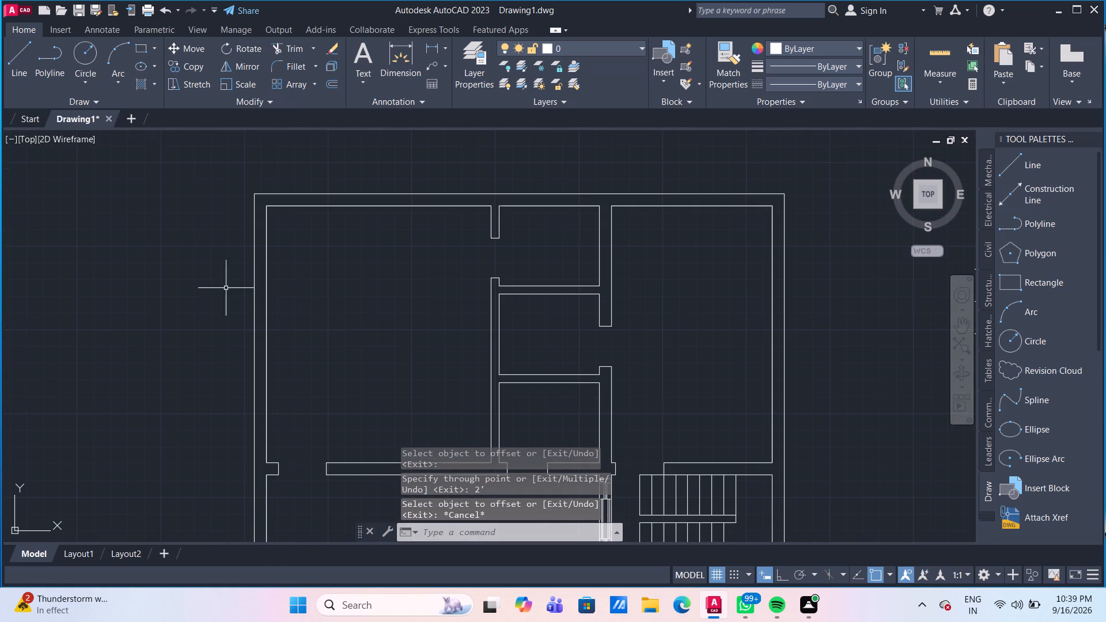
left_click(25, 65)
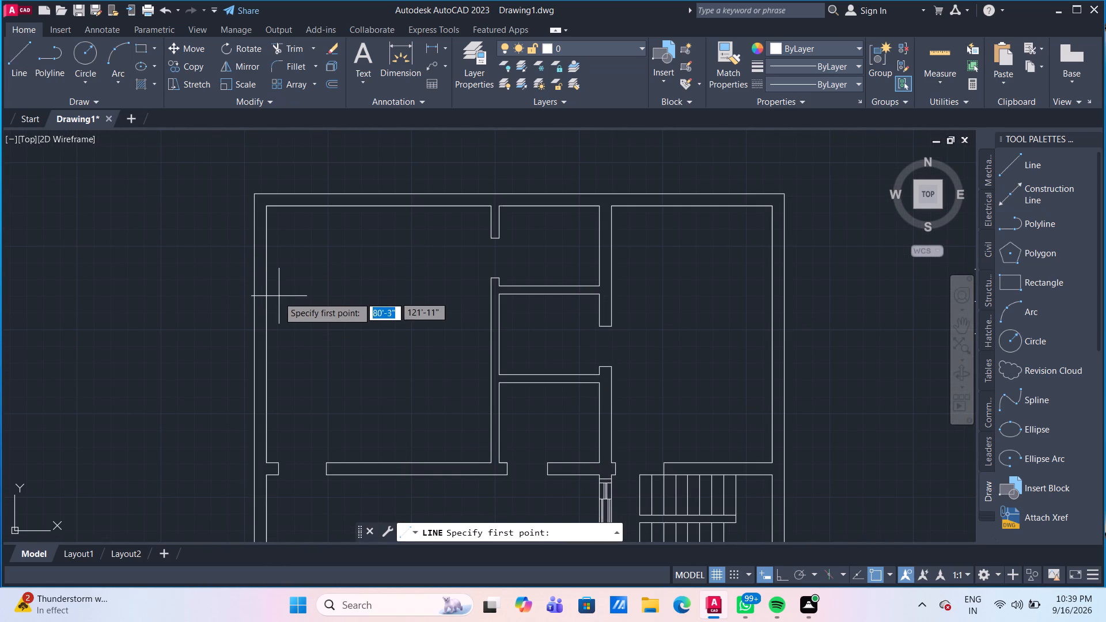
left_click(266, 332)
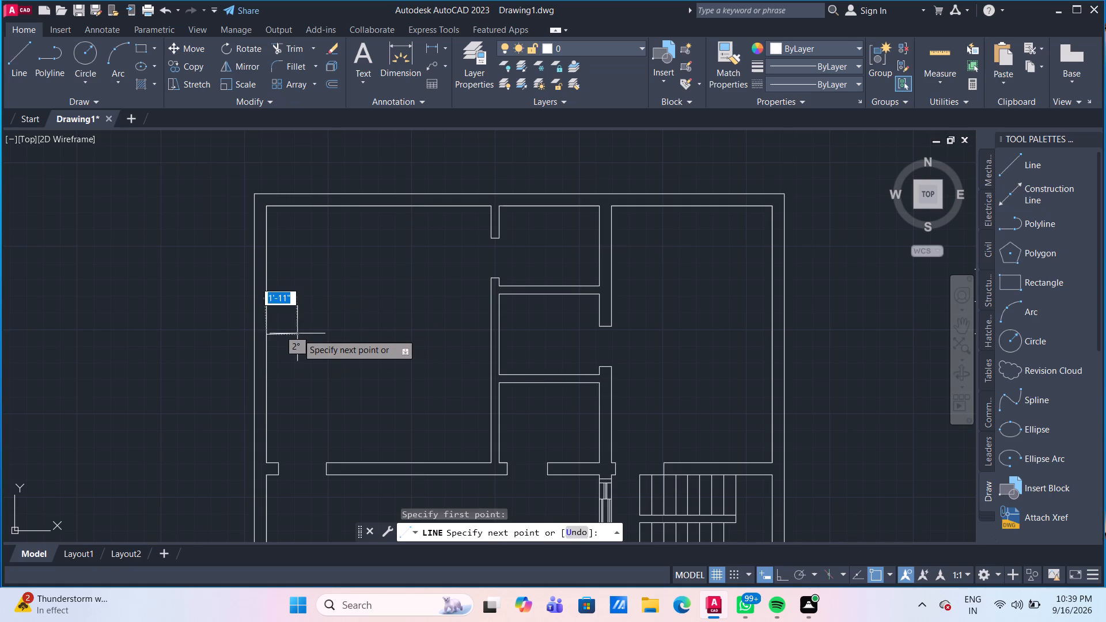
left_click(298, 333)
key("Escape")
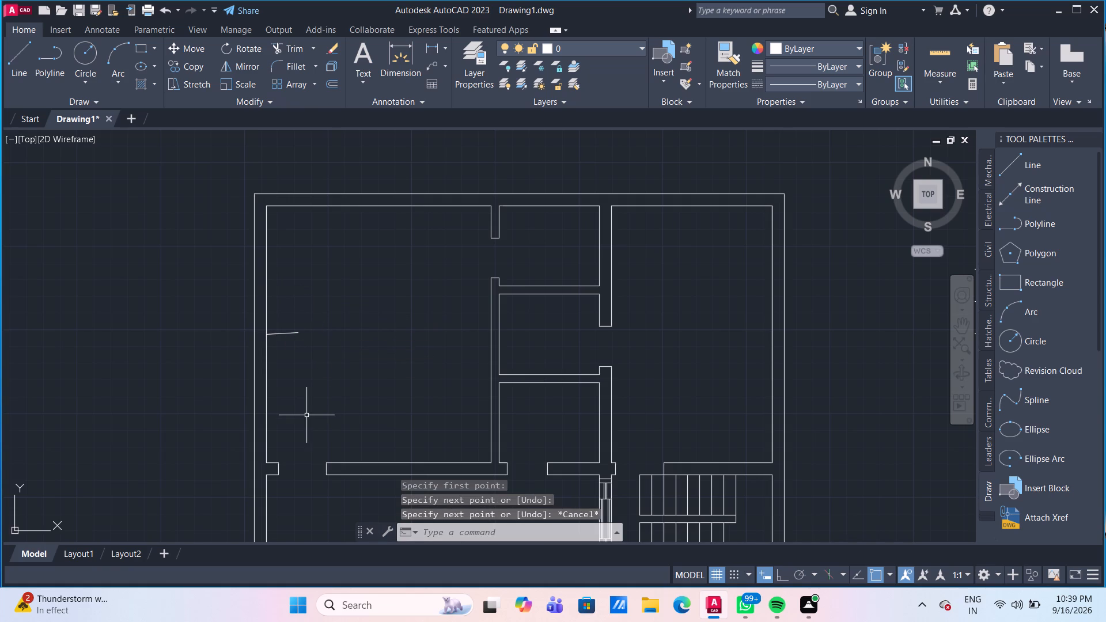
Quick-measure the northwest room's width and wall lengths.
scroll(306, 415, "down", 2)
middle_click_drag(302, 414, 315, 327)
scroll(304, 378, "up", 1)
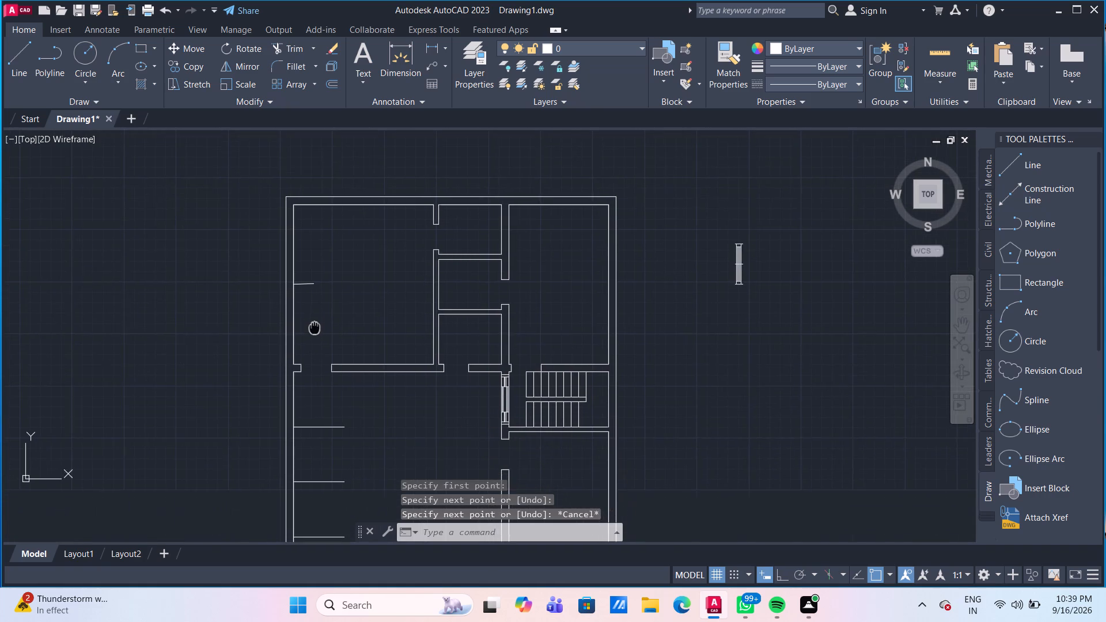
scroll(310, 324, "up", 2)
middle_click_drag(310, 324, 325, 311)
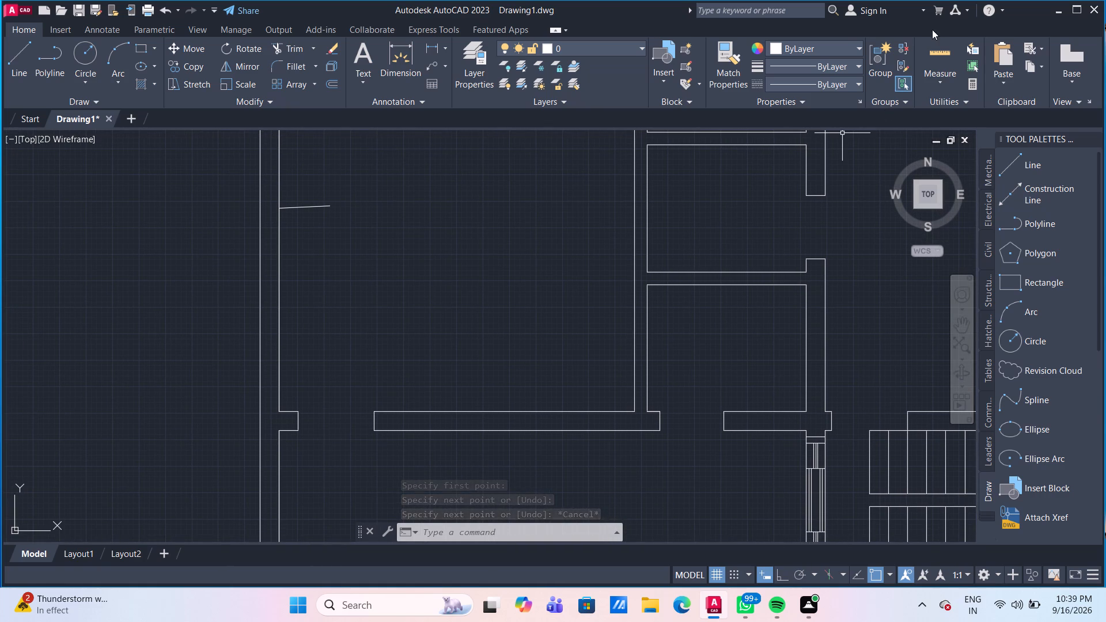
left_click(935, 47)
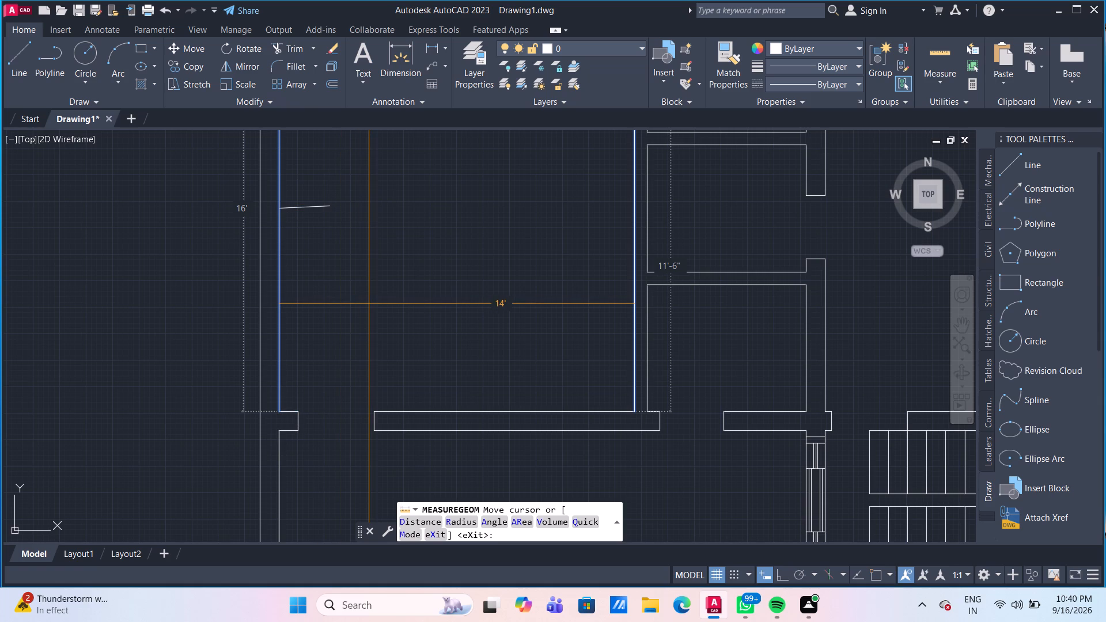
key("Escape")
Copy the separate window symbol from its middle line's east end to the southern guide line on the southwest room's west wall.
scroll(369, 304, "down", 2)
middle_click_drag(369, 304, 373, 266)
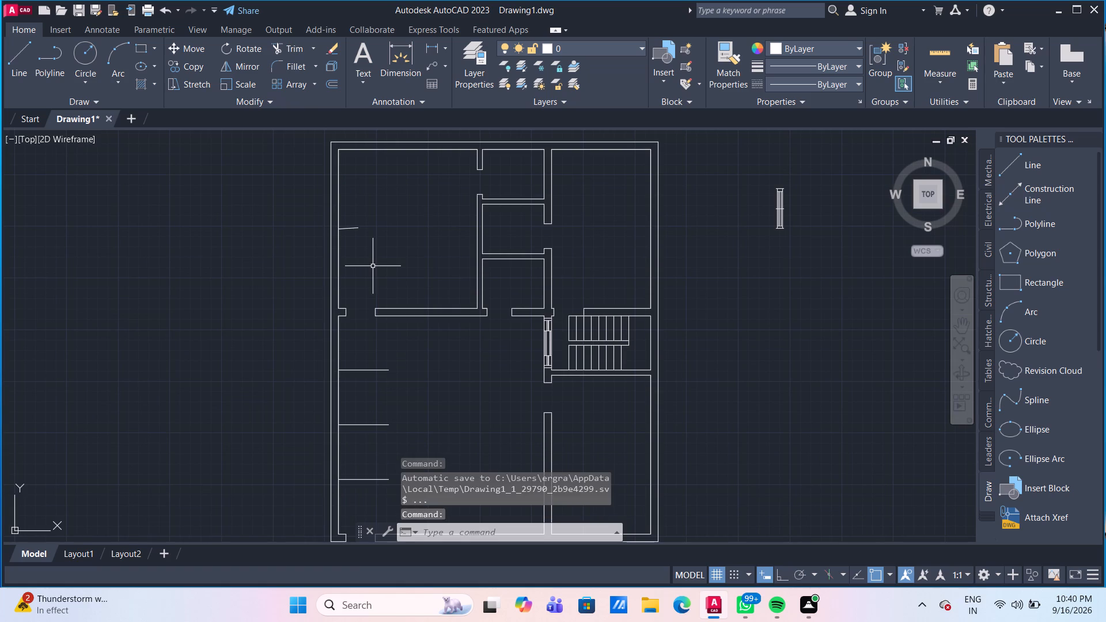
middle_click_drag(417, 301, 410, 182)
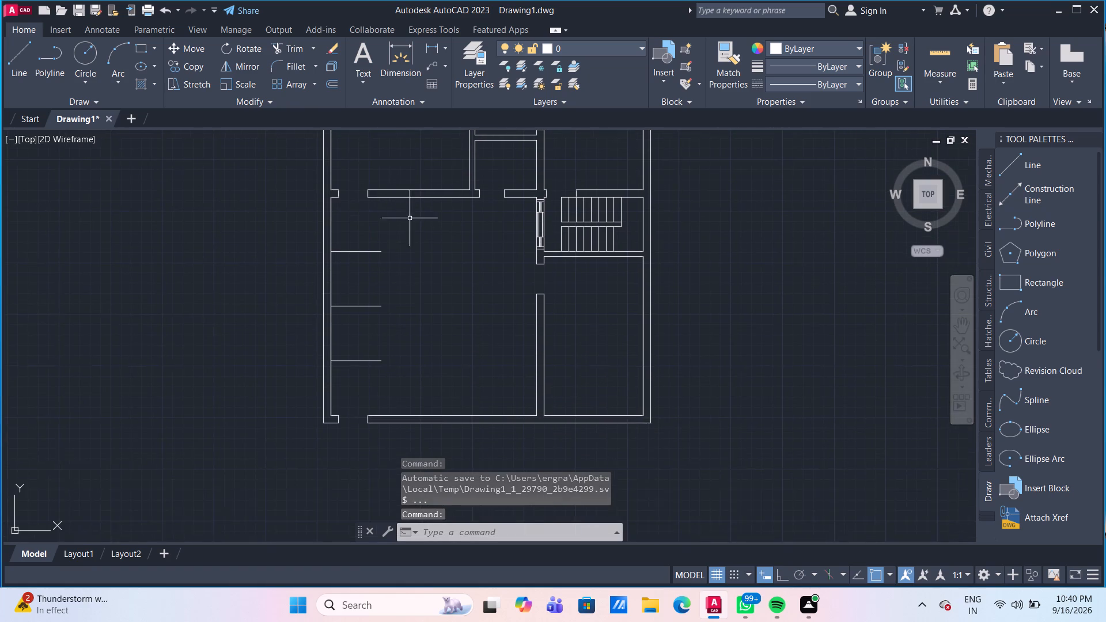
middle_click_drag(725, 254, 646, 355)
left_click_drag(736, 236, 713, 225)
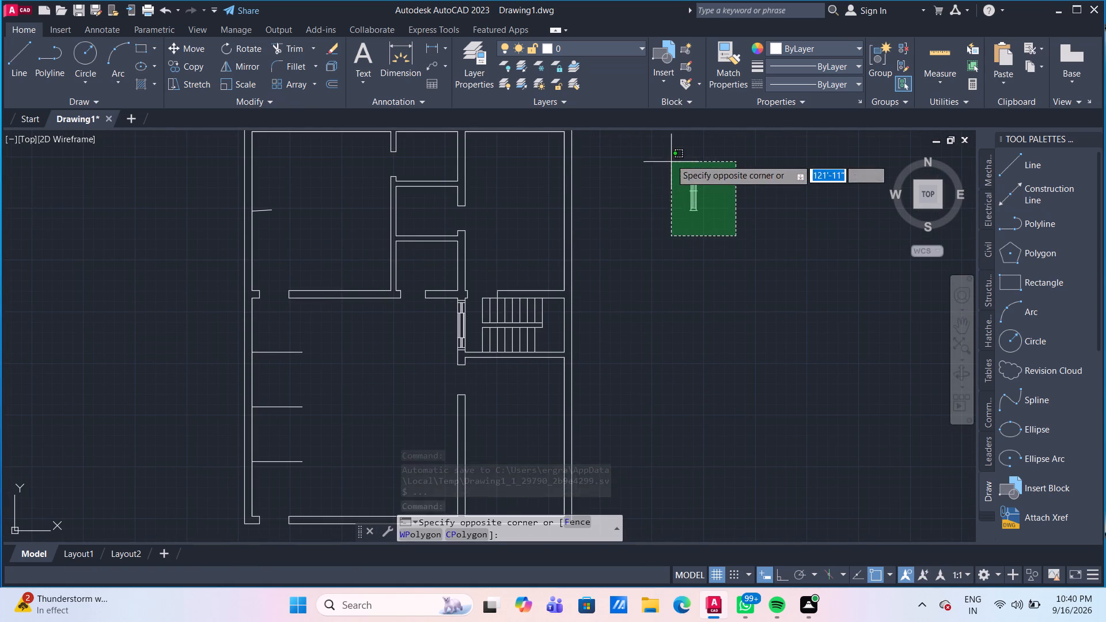
left_click(668, 149)
type("CO")
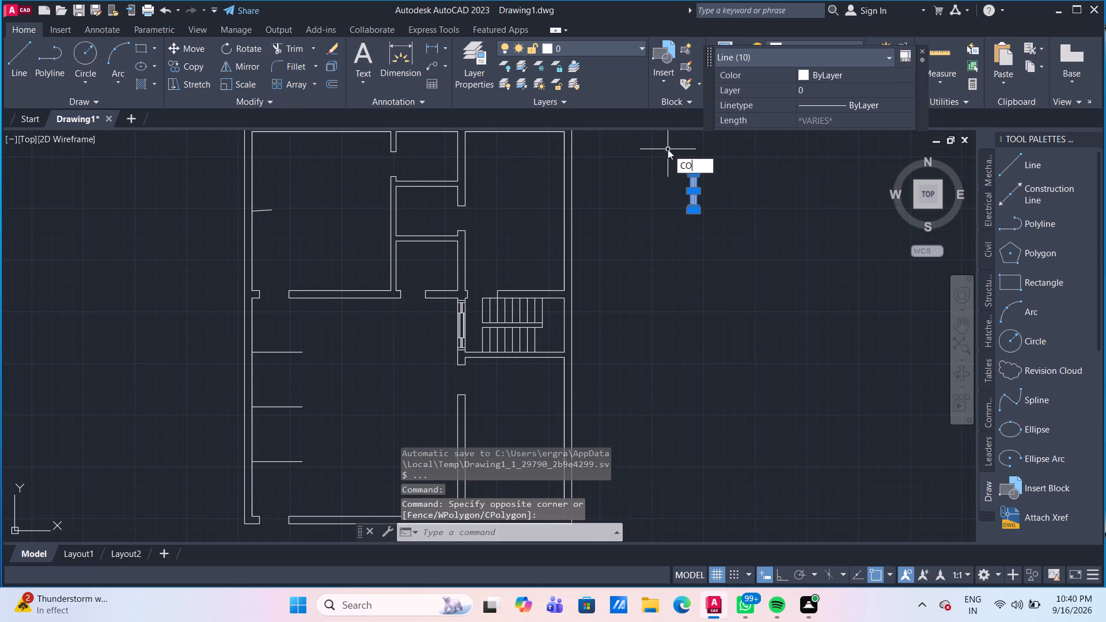
key("Return")
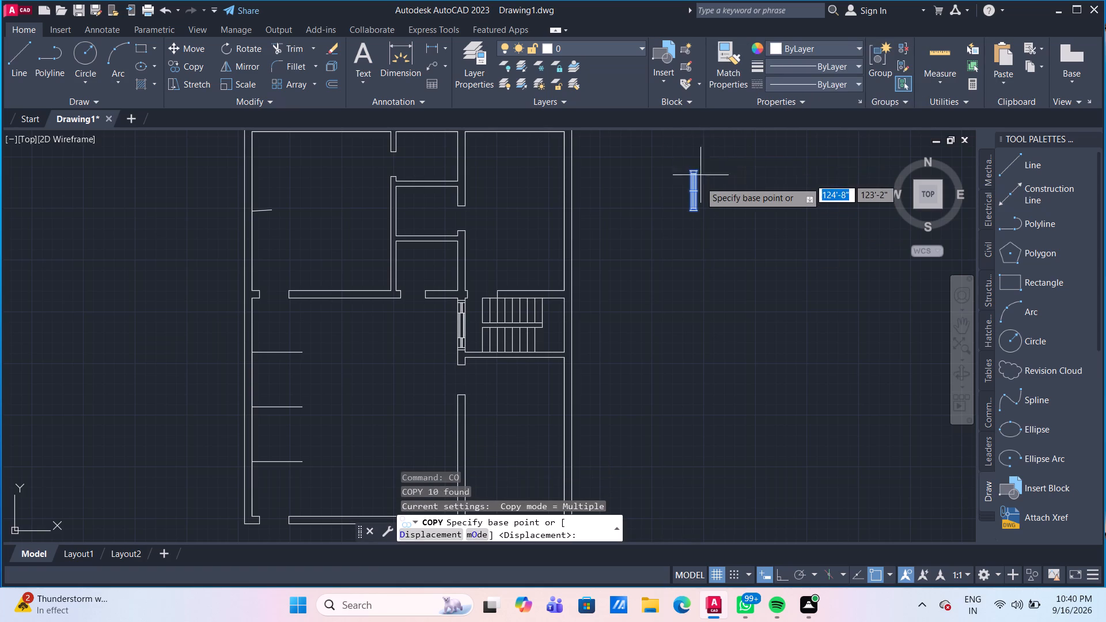
scroll(700, 183, "up", 3)
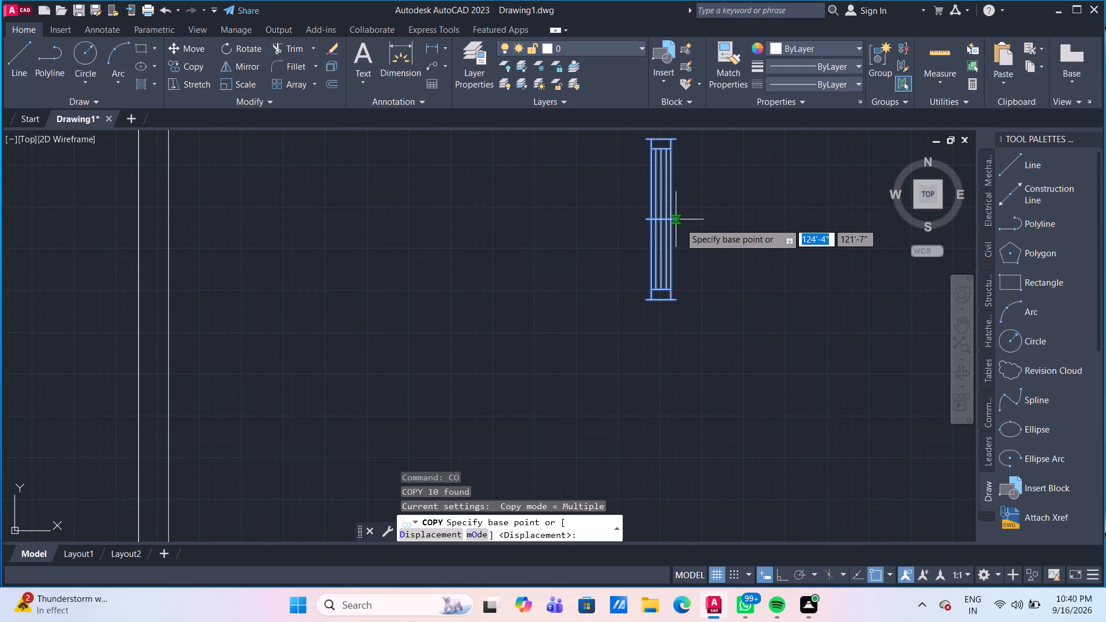
left_click(680, 223)
scroll(521, 279, "down", 2)
middle_click_drag(499, 289, 563, 204)
middle_click_drag(26, 384, 424, 256)
middle_click_drag(350, 409, 378, 272)
scroll(358, 354, "up", 3)
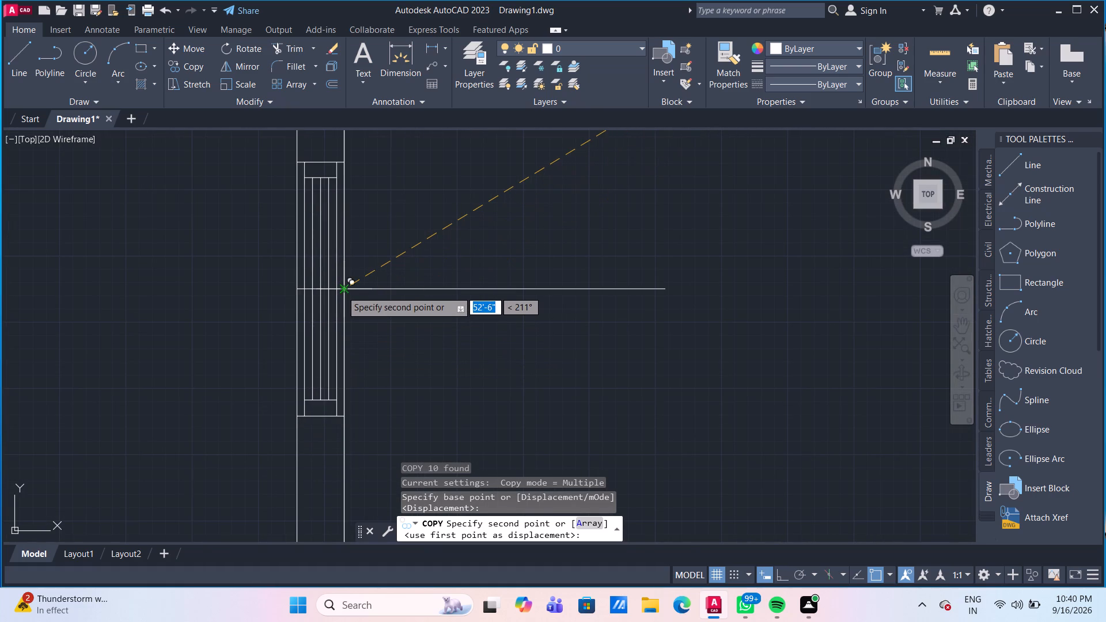
left_click(342, 291)
Place another window copy at the northern guide line on the southwest room's west wall inner face.
middle_click_drag(407, 246, 354, 481)
scroll(354, 481, "down", 1)
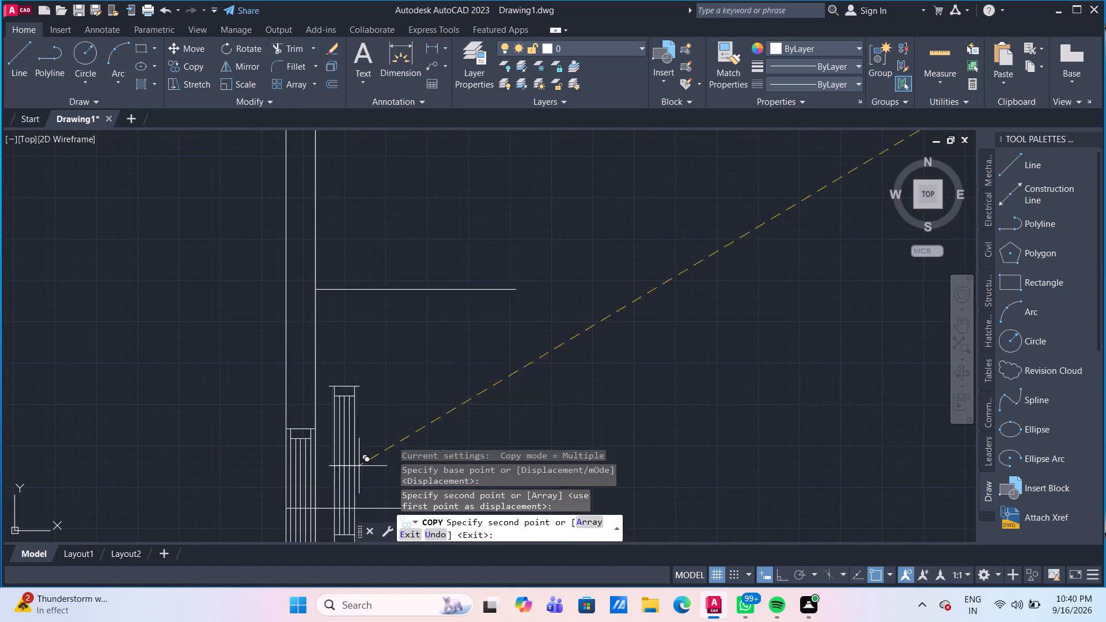
scroll(376, 264, "down", 2)
middle_click_drag(378, 263, 366, 384)
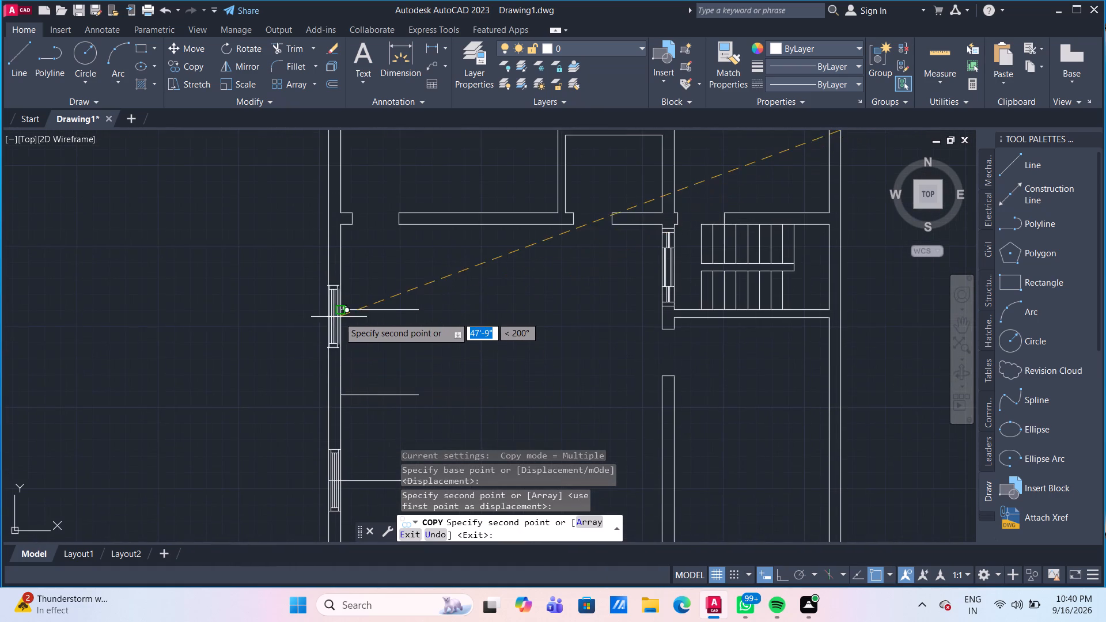
scroll(339, 317, "up", 3)
left_click(334, 285)
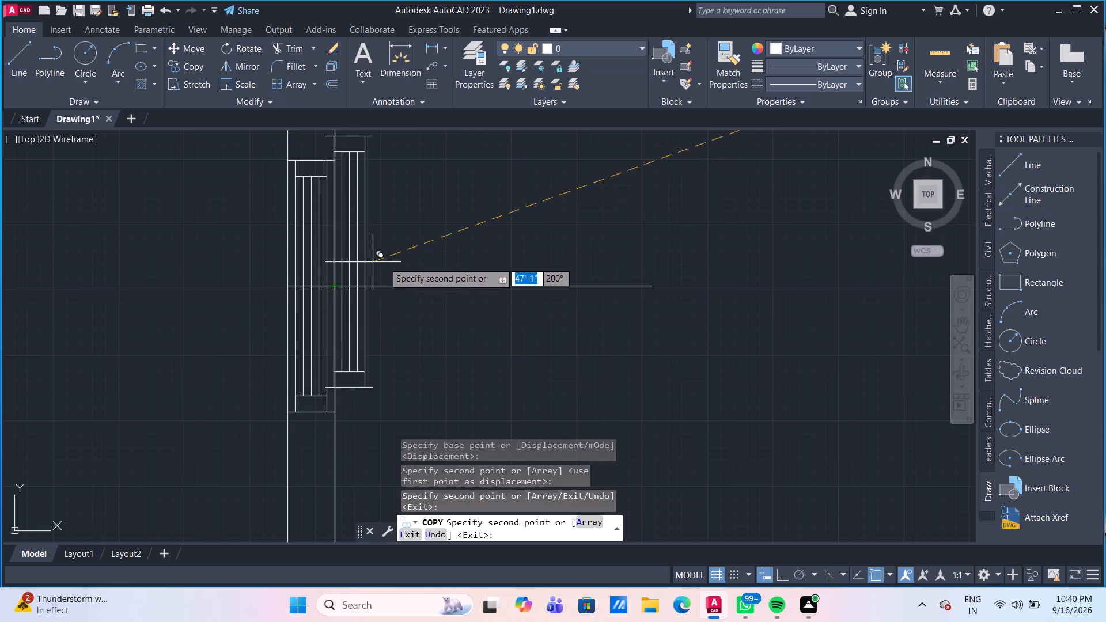
Place a third window copy just inside the northwest room, beside its west wall and south of the short midpoint line.
middle_click_drag(425, 259, 376, 454)
scroll(376, 454, "down", 2)
scroll(356, 284, "down", 2)
middle_click_drag(368, 264, 354, 382)
scroll(346, 364, "up", 3)
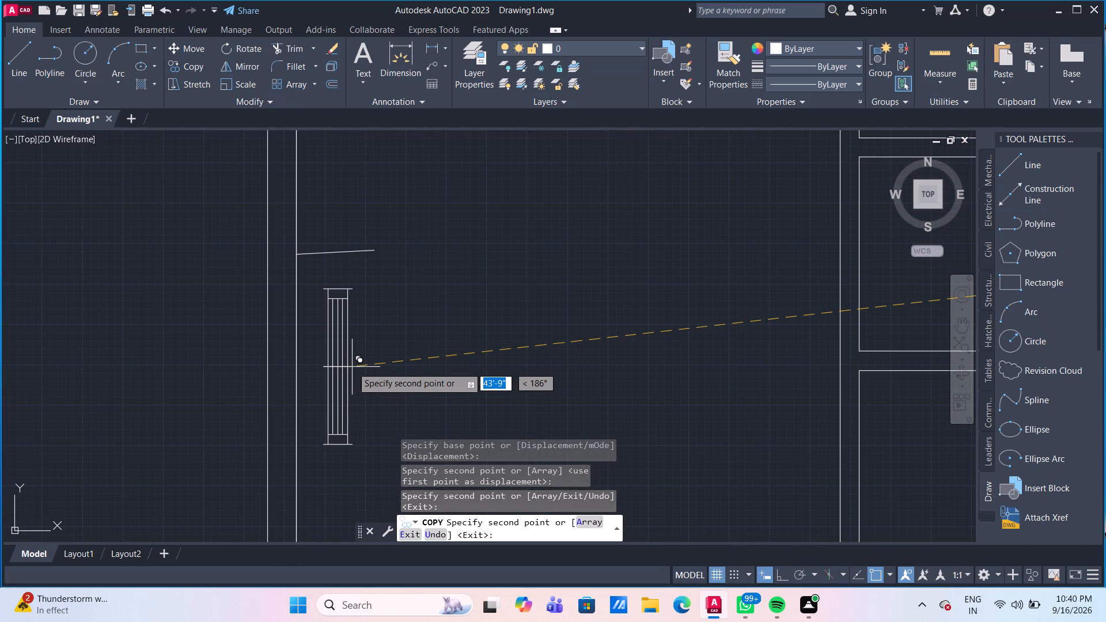
left_click(352, 367)
key("Escape")
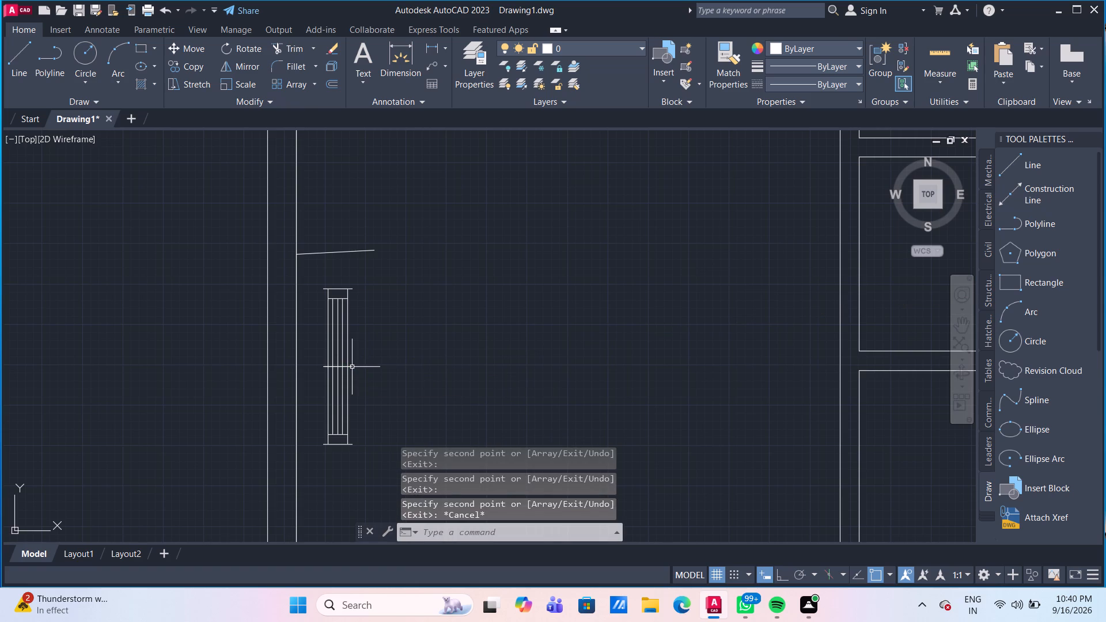
Move the northwest room's window copy into the west wall, with its northeast corner at the short line's west end.
left_click_drag(373, 346, 366, 335)
key("Escape")
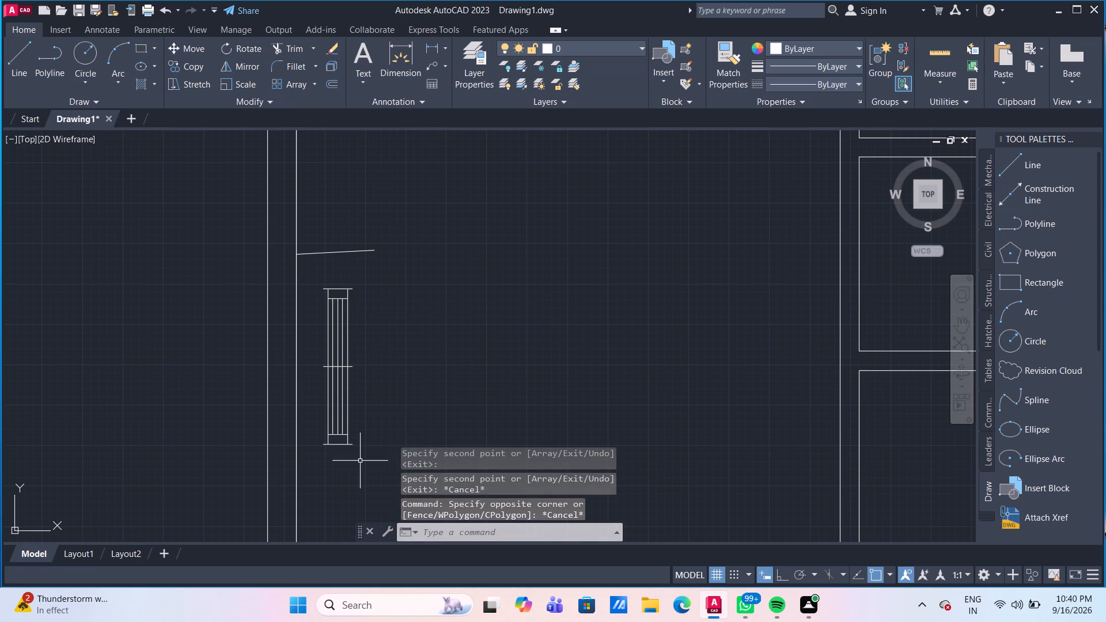
left_click_drag(360, 464, 331, 384)
left_click(316, 279)
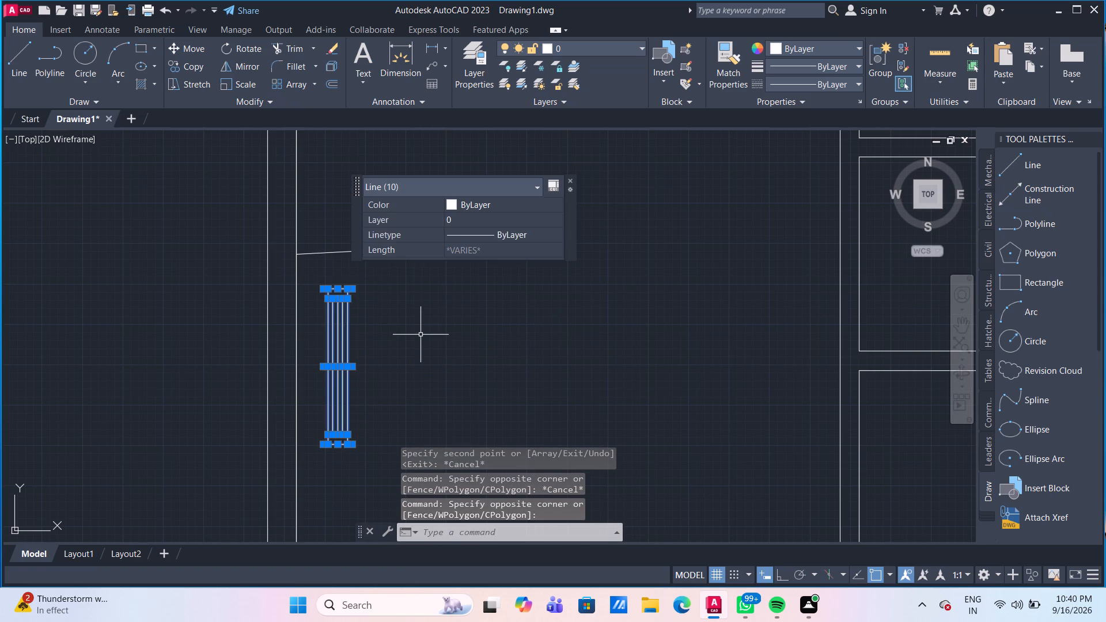
key("m")
key("Return")
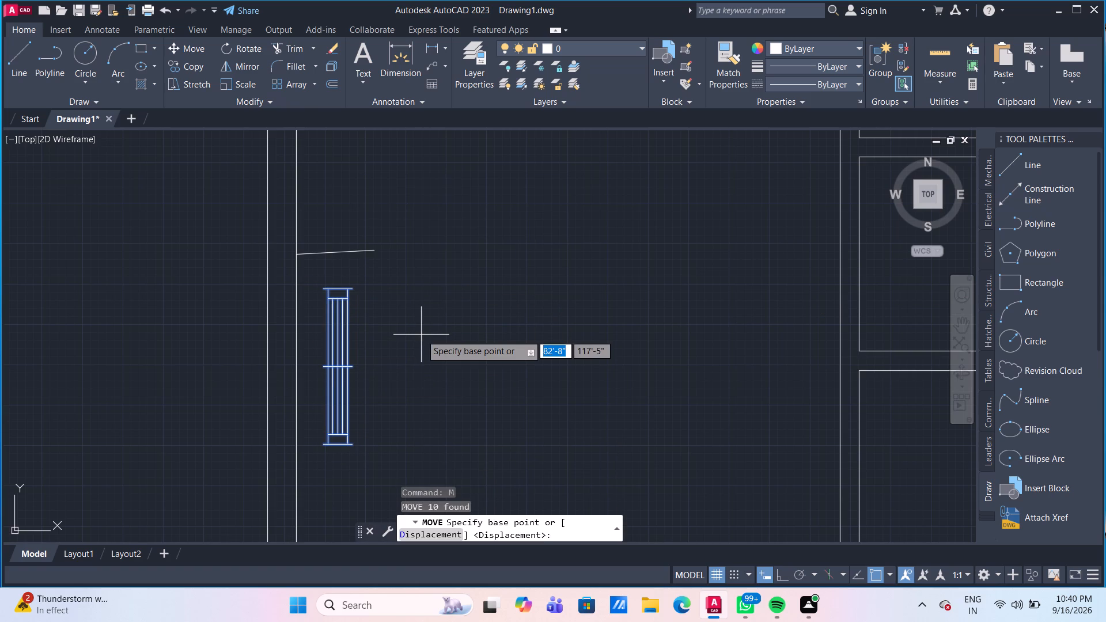
left_click(350, 287)
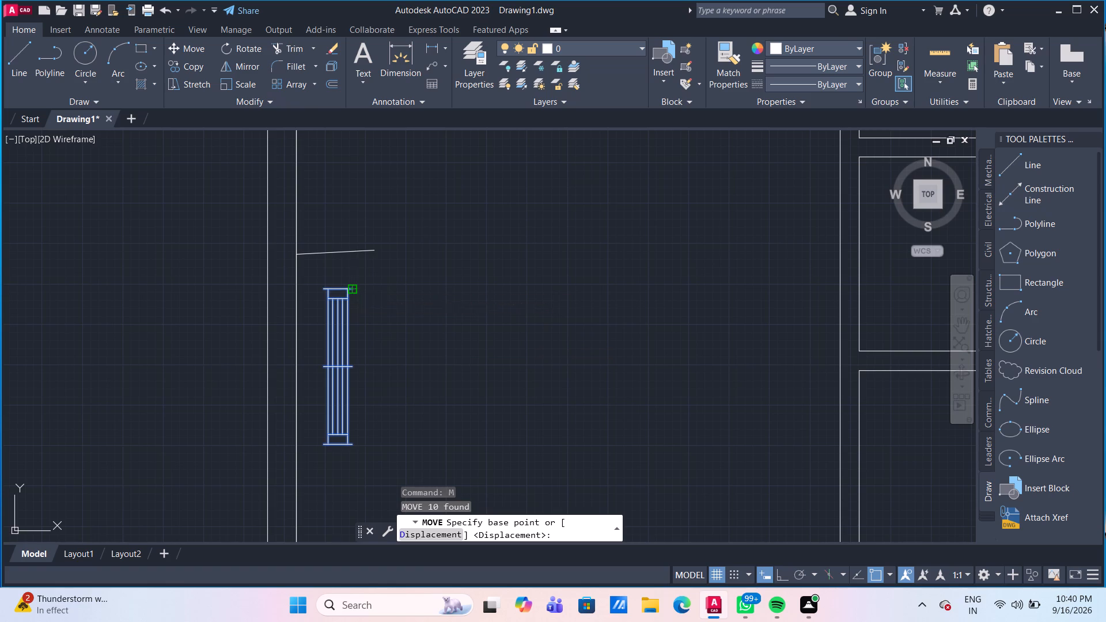
left_click(296, 256)
Erase the short midpoint line at the northwest room's west wall.
scroll(374, 311, "down", 3)
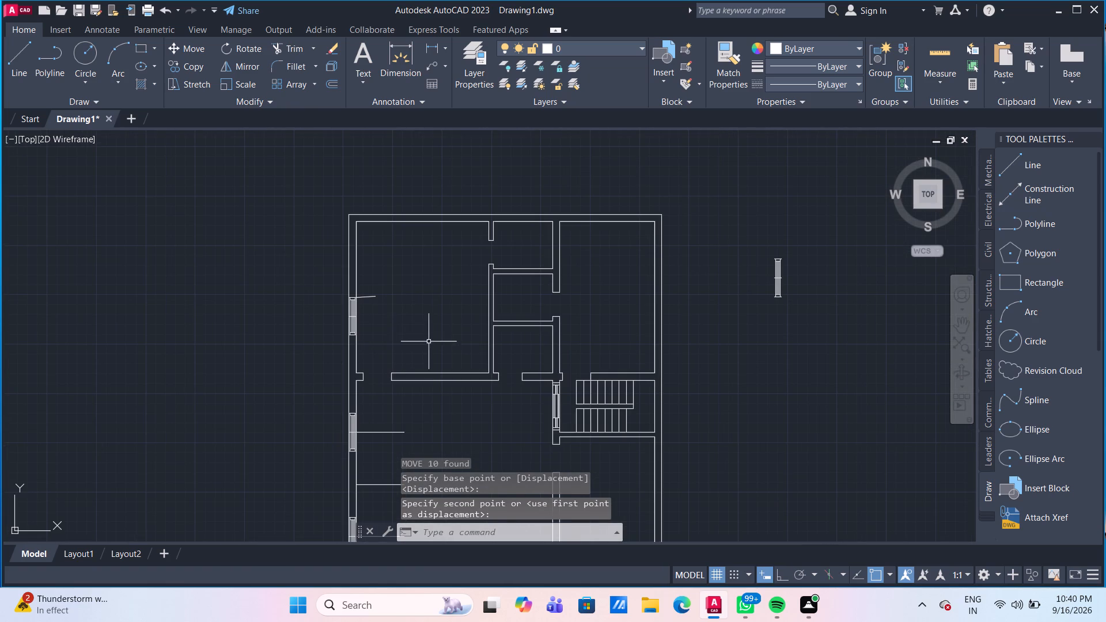
scroll(381, 316, "up", 2)
key("Escape")
left_click_drag(373, 305, 368, 296)
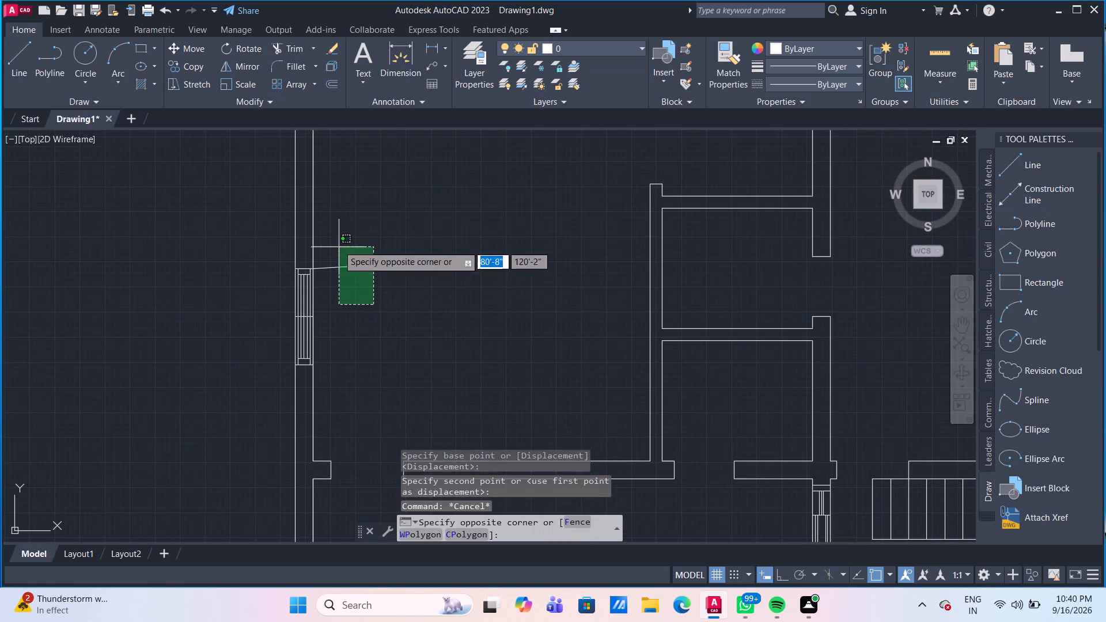
left_click(337, 244)
key("Delete")
Erase the middle marker line across the northwest room's window.
scroll(336, 261, "down", 2)
scroll(331, 315, "up", 3)
scroll(308, 270, "up", 2)
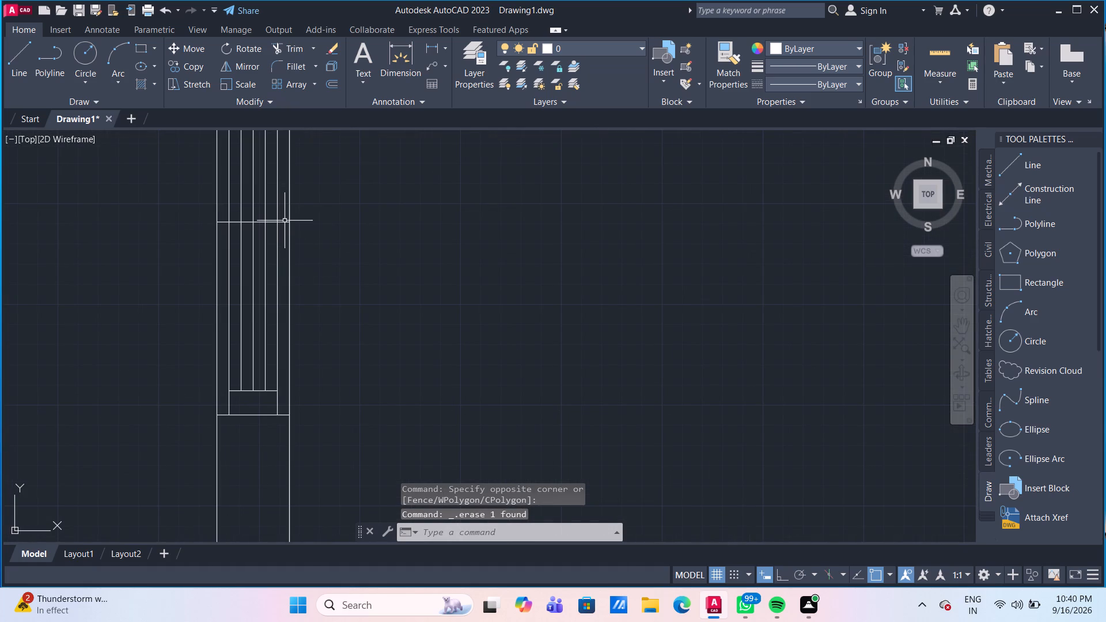
left_click(285, 221)
key("Delete")
Erase the three horizontal guide lines at the southwest room's west wall.
scroll(362, 321, "down", 2)
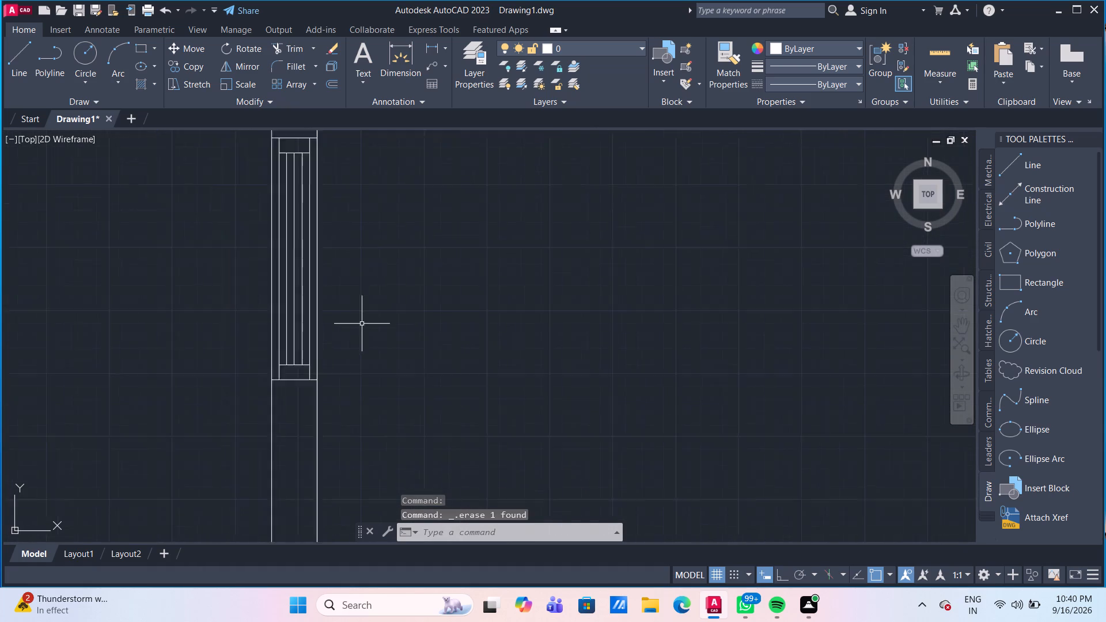
scroll(362, 325, "down", 2)
middle_click_drag(382, 366, 370, 235)
scroll(349, 416, "up", 2)
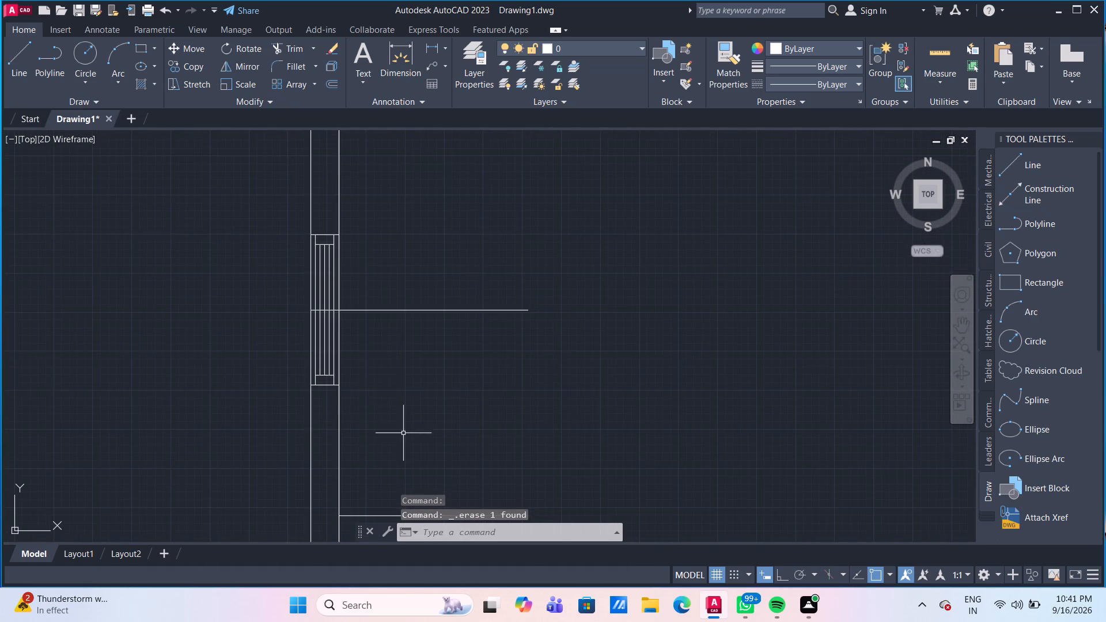
scroll(404, 425, "down", 3)
middle_click_drag(392, 369, 372, 261)
left_click_drag(416, 392, 410, 376)
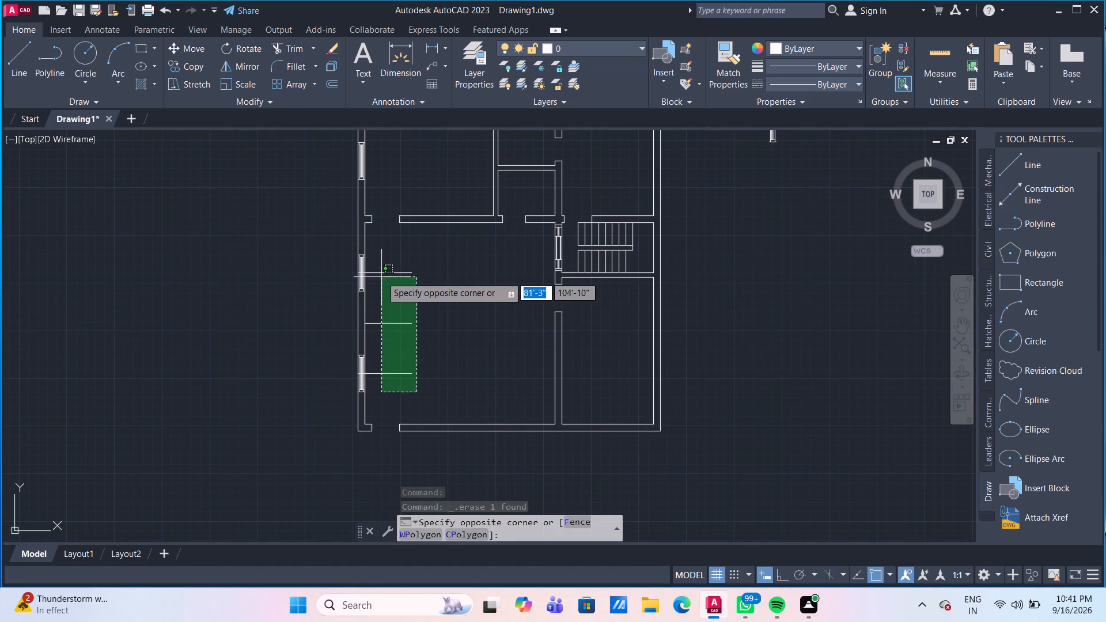
left_click(381, 246)
key("Delete")
Erase the middle marker line across the southernmost window in the west wall.
scroll(389, 359, "up", 2)
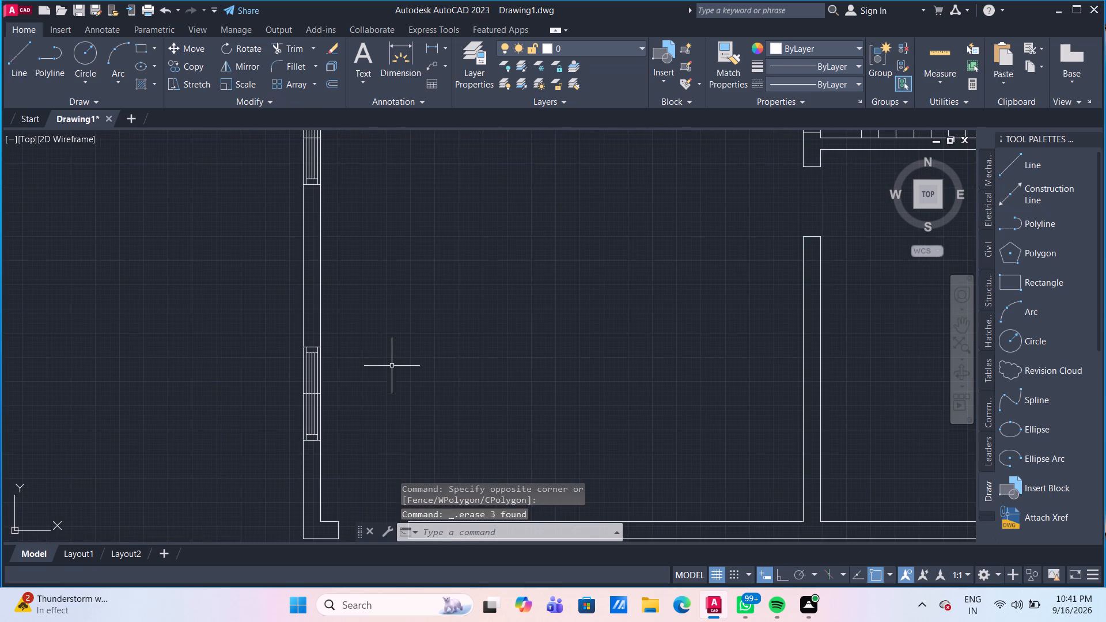
scroll(335, 393, "up", 1)
middle_click_drag(336, 392, 381, 386)
scroll(380, 386, "up", 3)
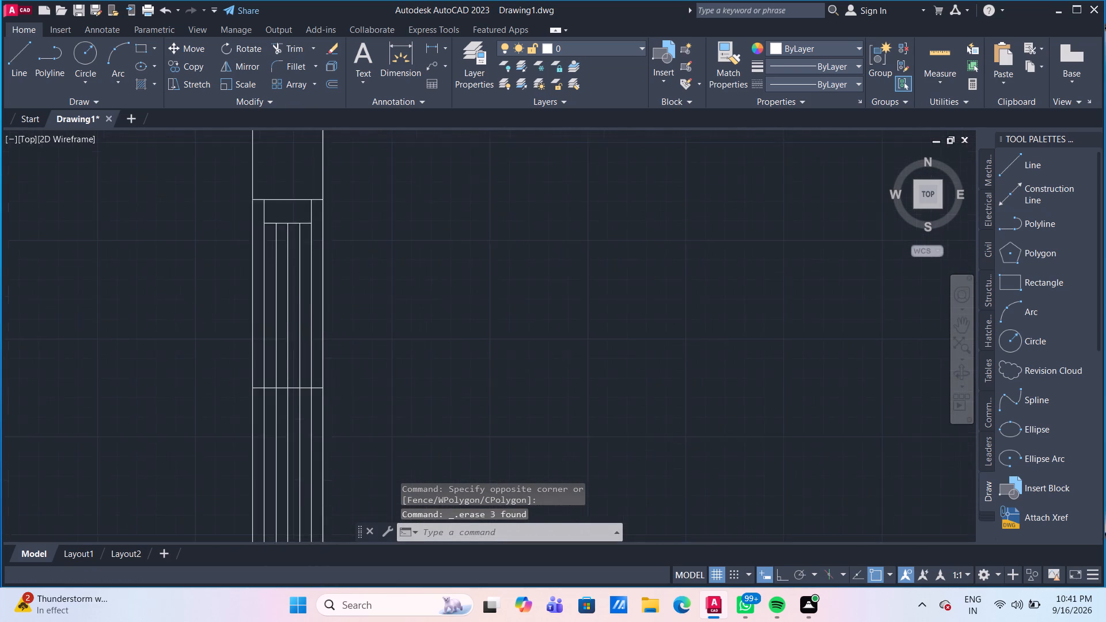
left_click(301, 385)
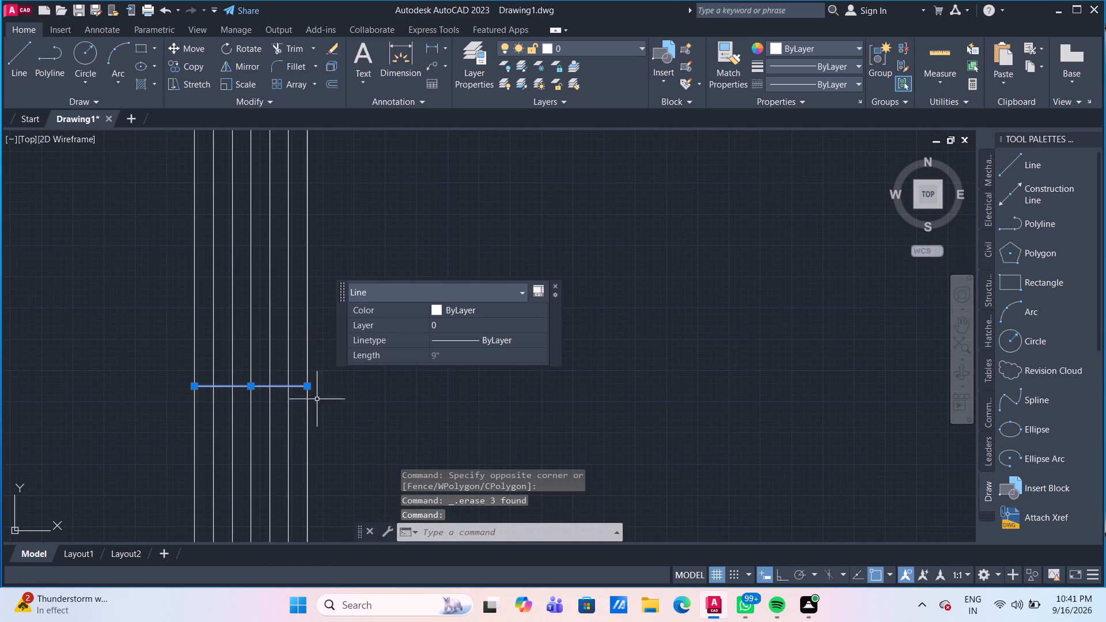
key("Delete")
Erase the middle marker line across the northern window of the southwest room's west wall.
scroll(370, 421, "down", 4)
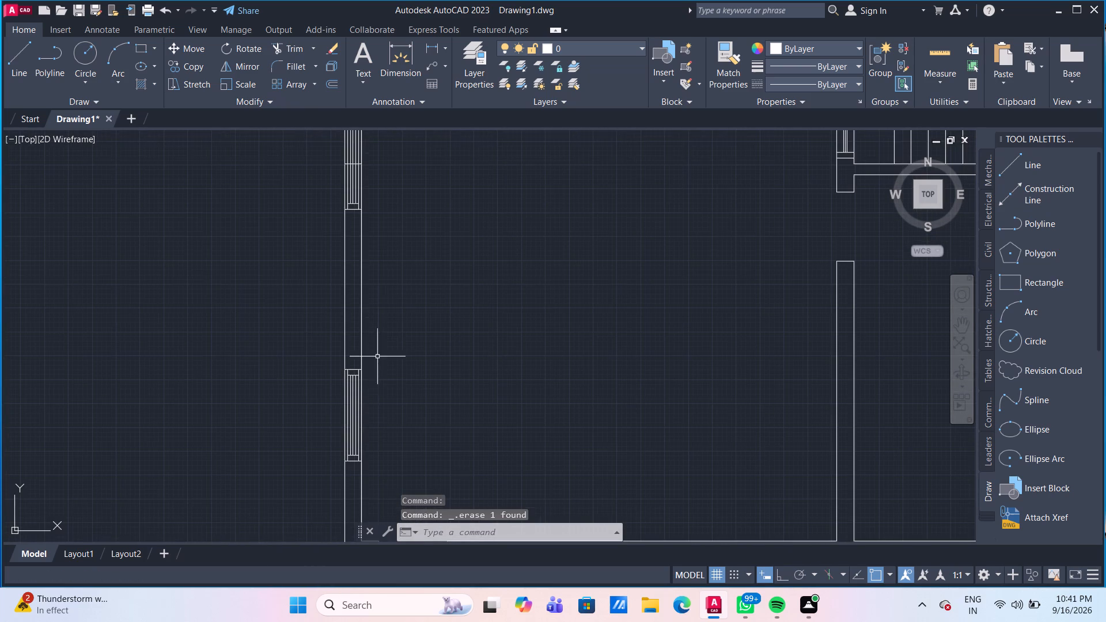
middle_click_drag(377, 259, 392, 339)
scroll(393, 337, "down", 1)
scroll(392, 248, "up", 3)
scroll(357, 313, "up", 3)
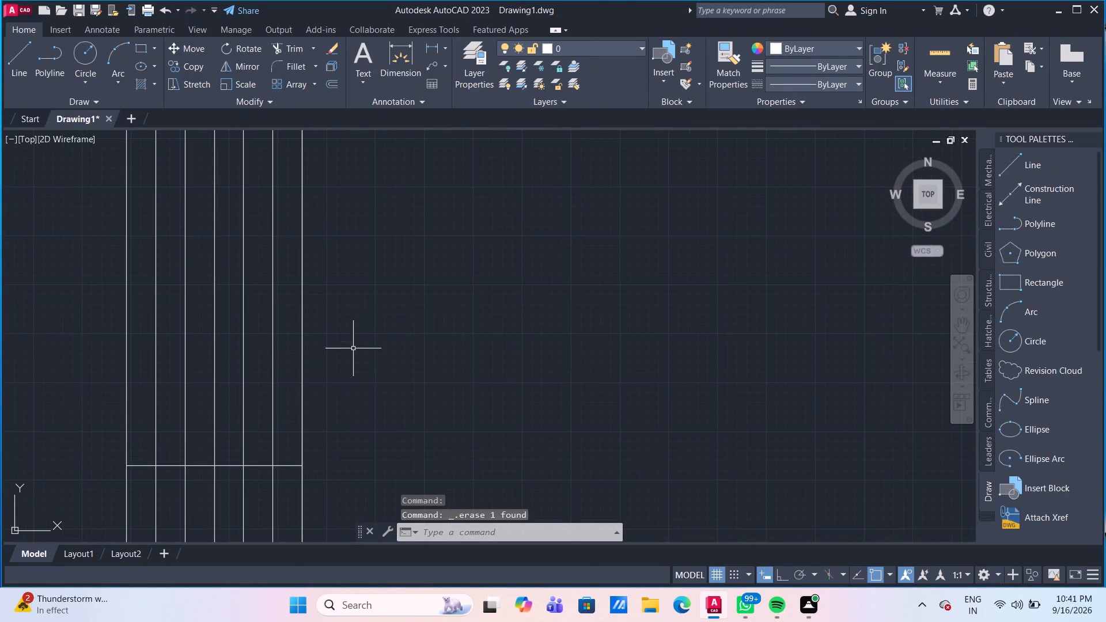
left_click(290, 466)
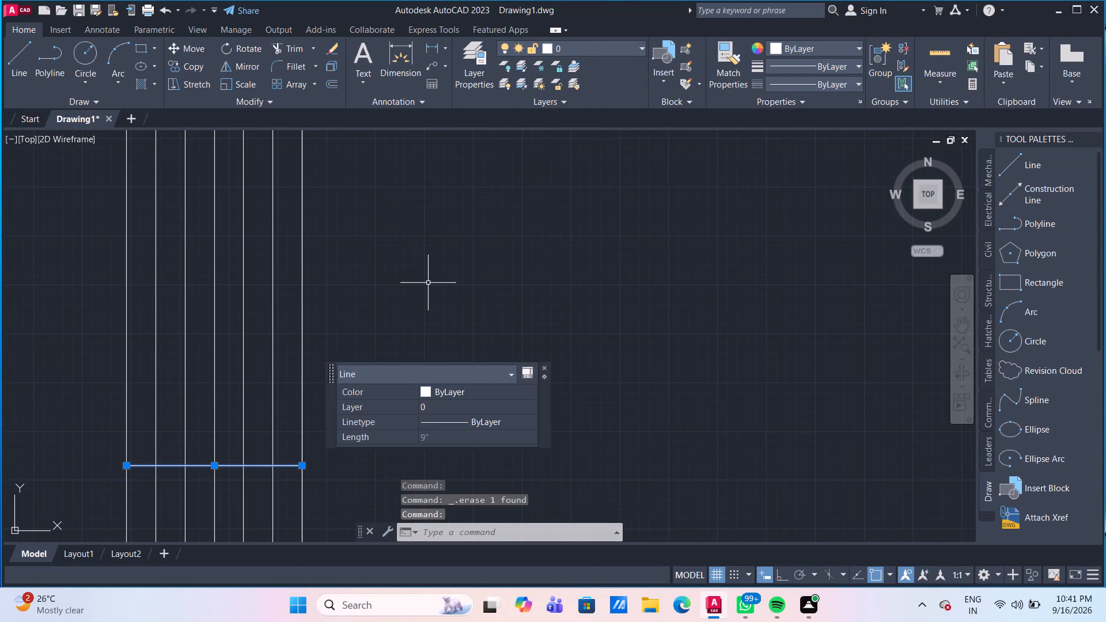
key("Delete")
Trim both west wall face lines where they cross the southernmost window.
scroll(428, 283, "down", 3)
scroll(424, 361, "down", 3)
middle_click_drag(516, 389, 468, 223)
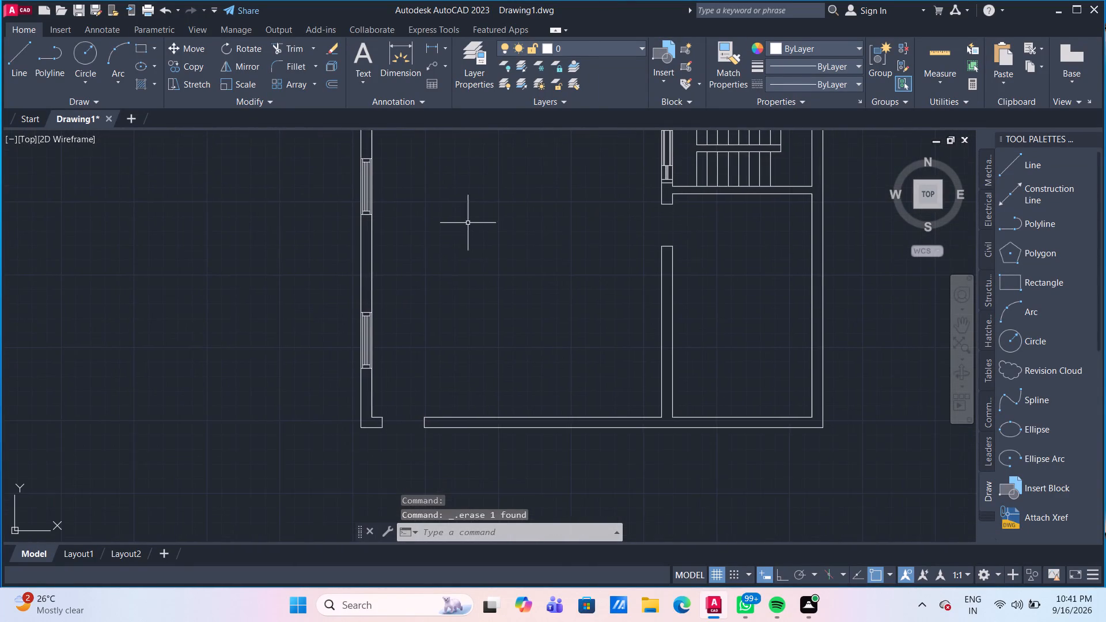
scroll(400, 414, "up", 2)
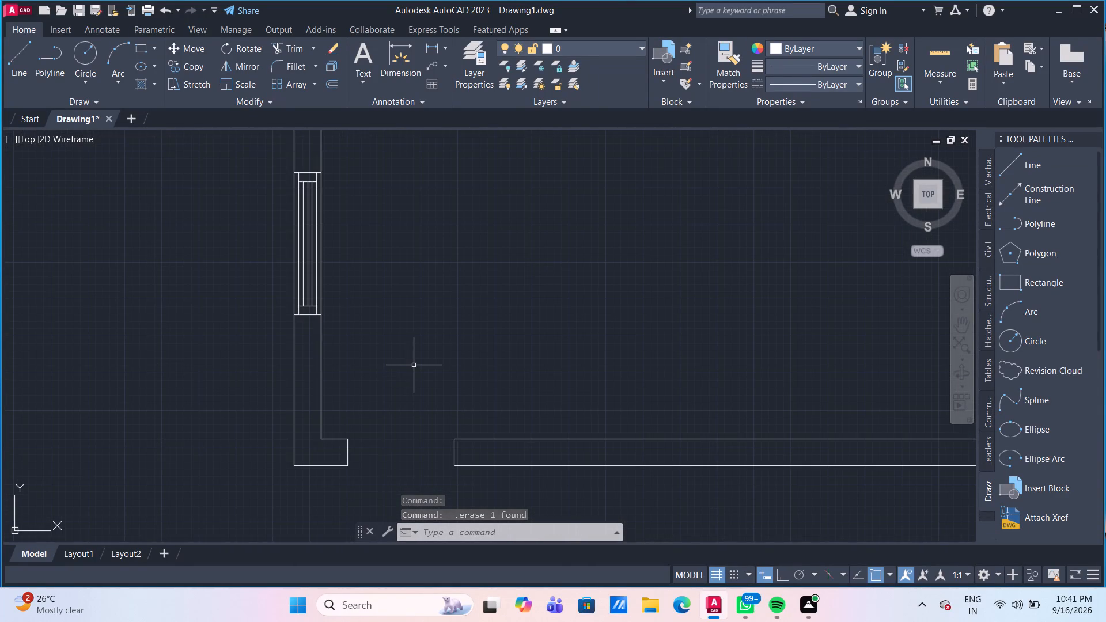
type("TR")
key("Return")
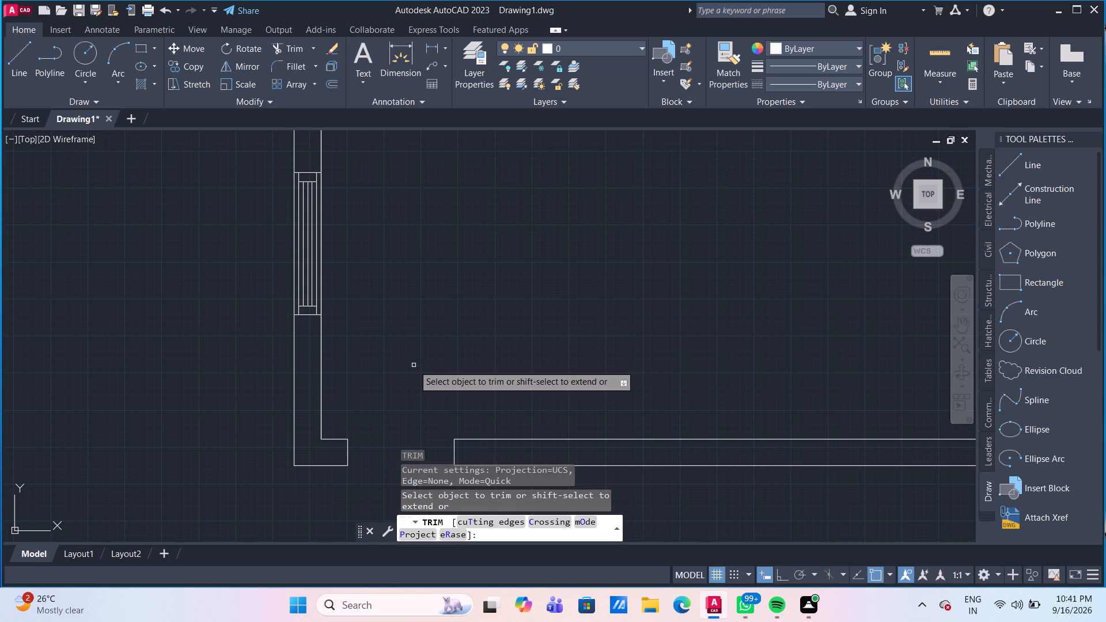
left_click(321, 267)
left_click(321, 267)
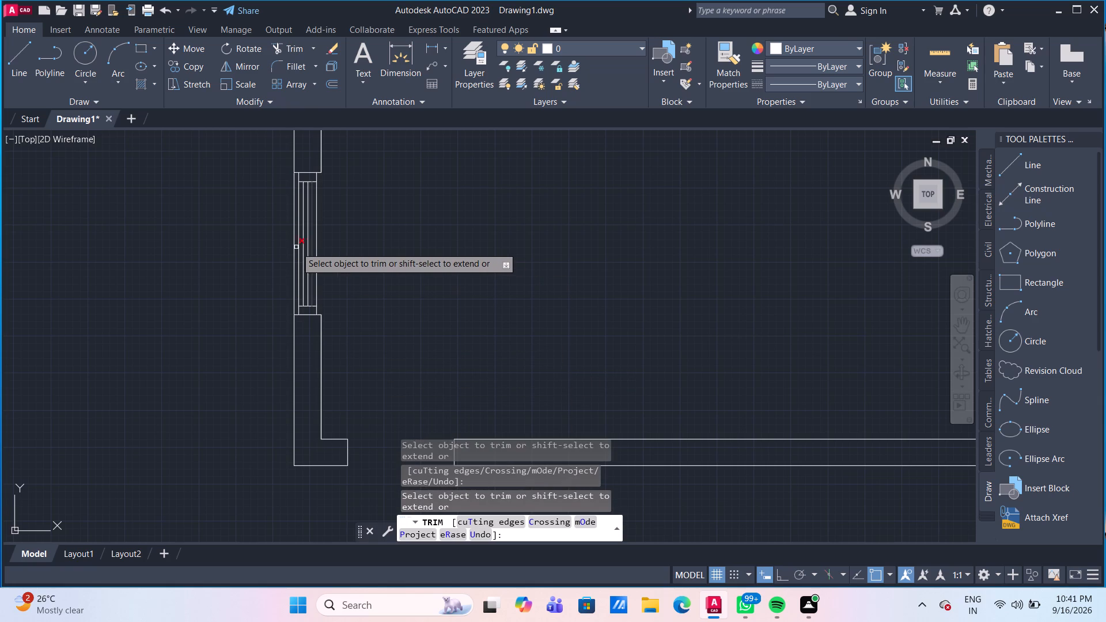
left_click(293, 248)
Trim both west wall face lines where they cross the northern window of the southwest room.
scroll(365, 249, "down", 3)
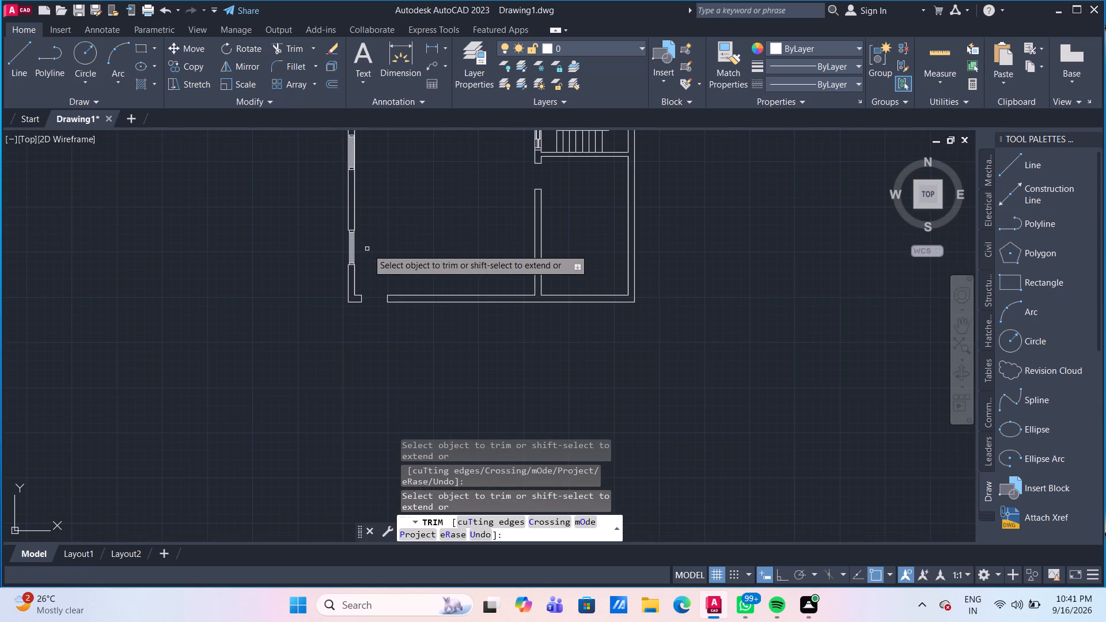
middle_click_drag(392, 212, 395, 330)
scroll(362, 376, "up", 3)
middle_click_drag(365, 329, 377, 328)
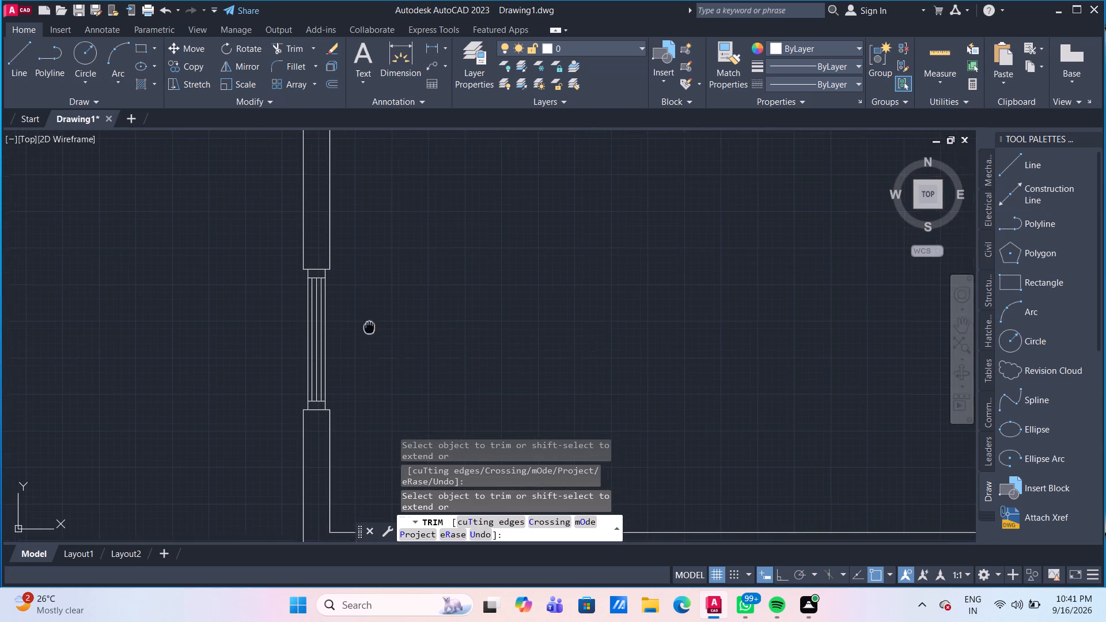
middle_click_drag(377, 328, 385, 414)
scroll(380, 294, "down", 1)
middle_click_drag(371, 166, 381, 332)
scroll(372, 294, "up", 1)
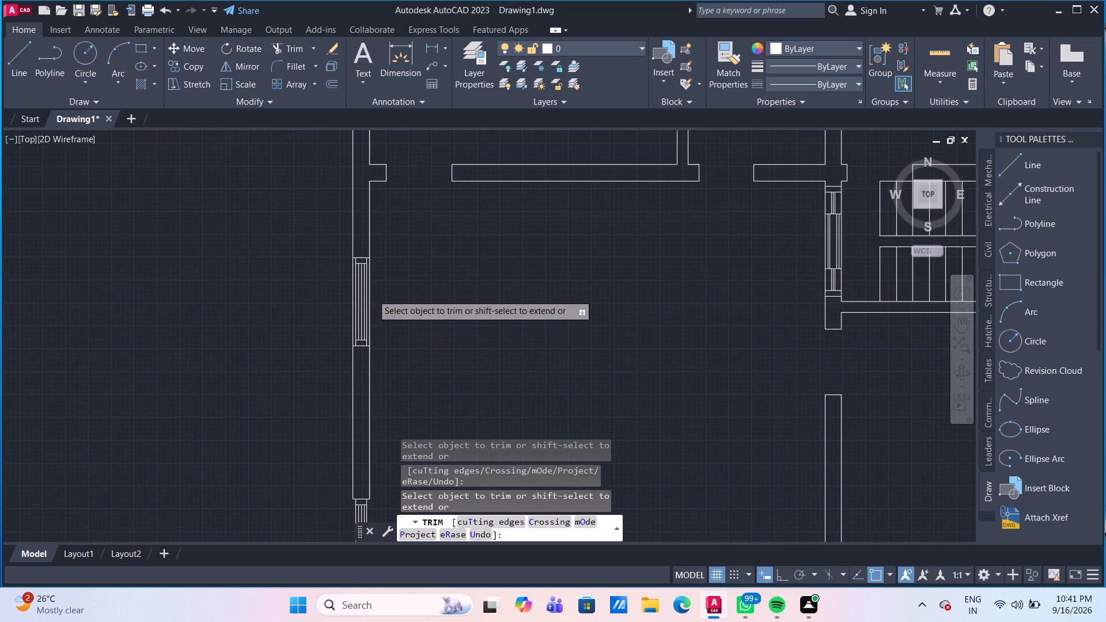
scroll(372, 294, "up", 2)
left_click(355, 306)
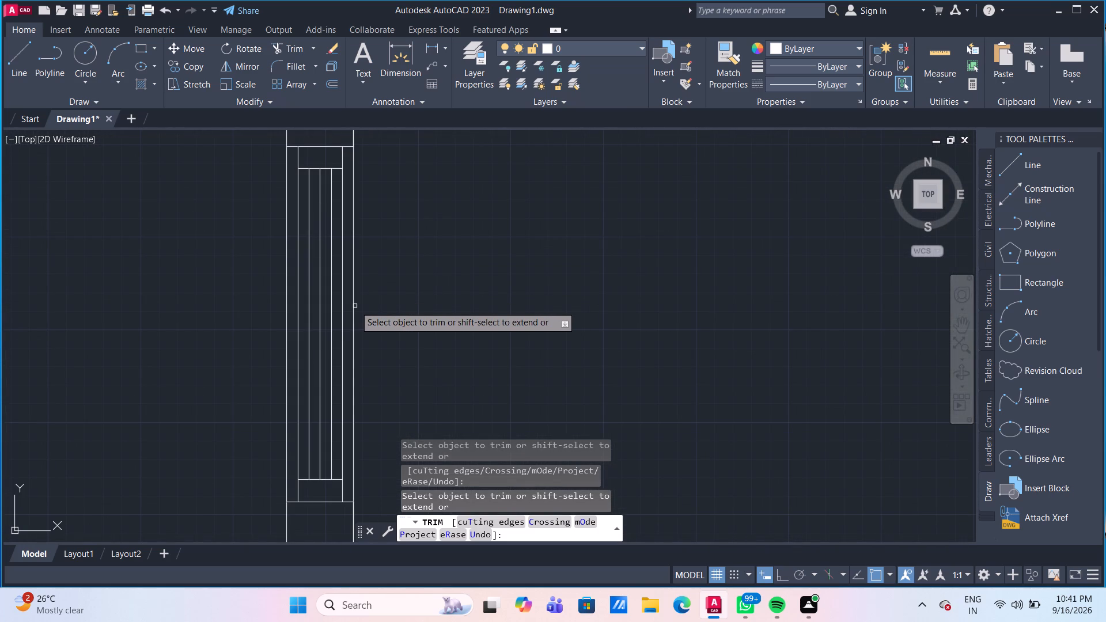
left_click(354, 304)
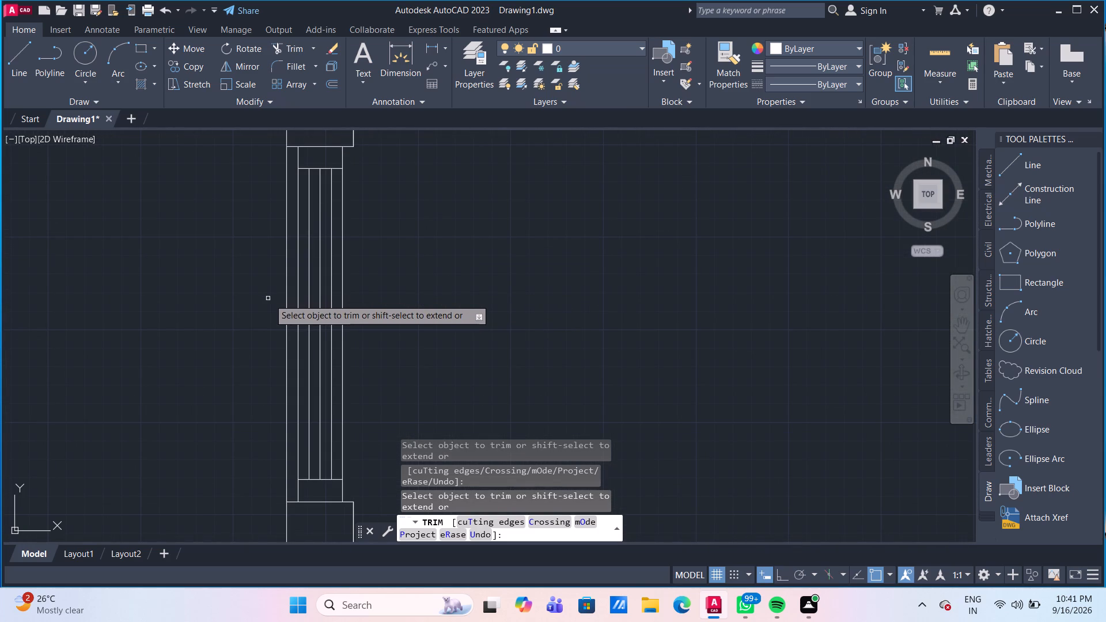
left_click(285, 306)
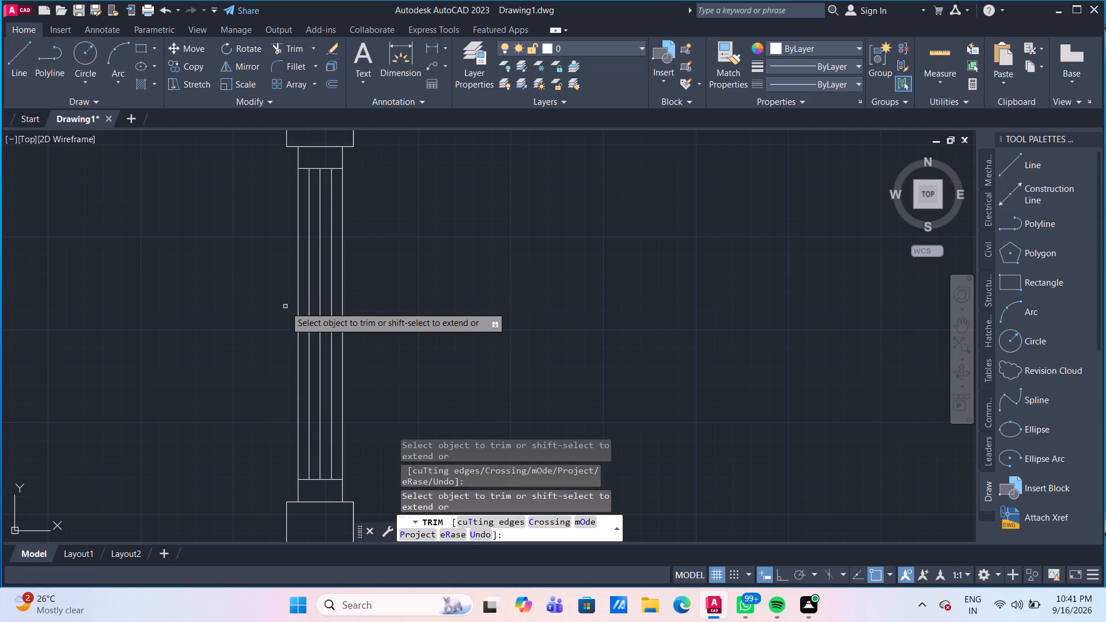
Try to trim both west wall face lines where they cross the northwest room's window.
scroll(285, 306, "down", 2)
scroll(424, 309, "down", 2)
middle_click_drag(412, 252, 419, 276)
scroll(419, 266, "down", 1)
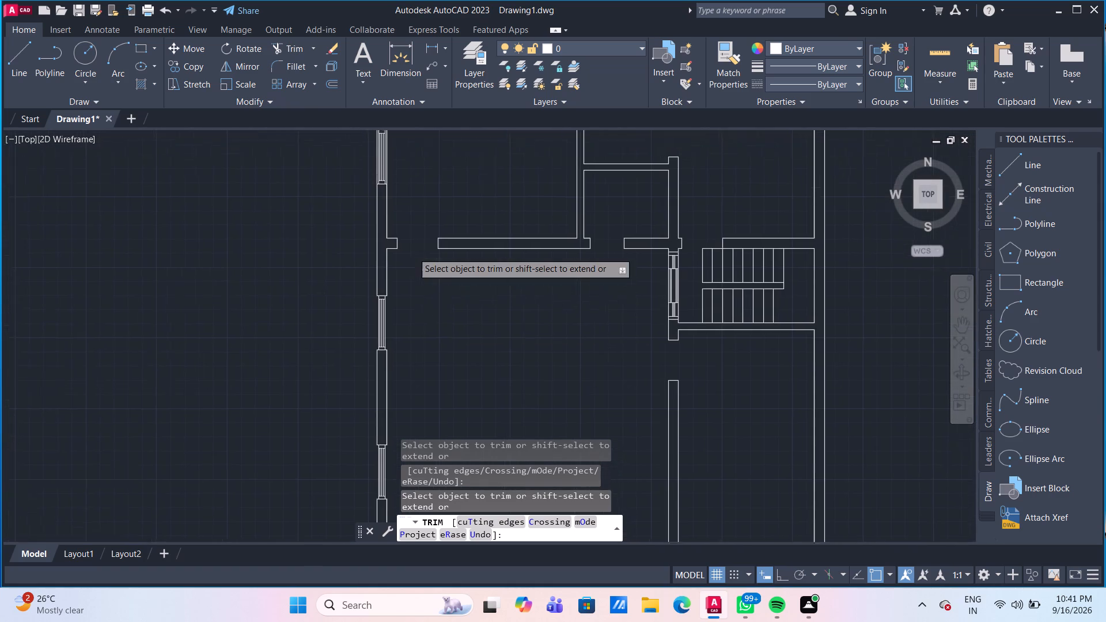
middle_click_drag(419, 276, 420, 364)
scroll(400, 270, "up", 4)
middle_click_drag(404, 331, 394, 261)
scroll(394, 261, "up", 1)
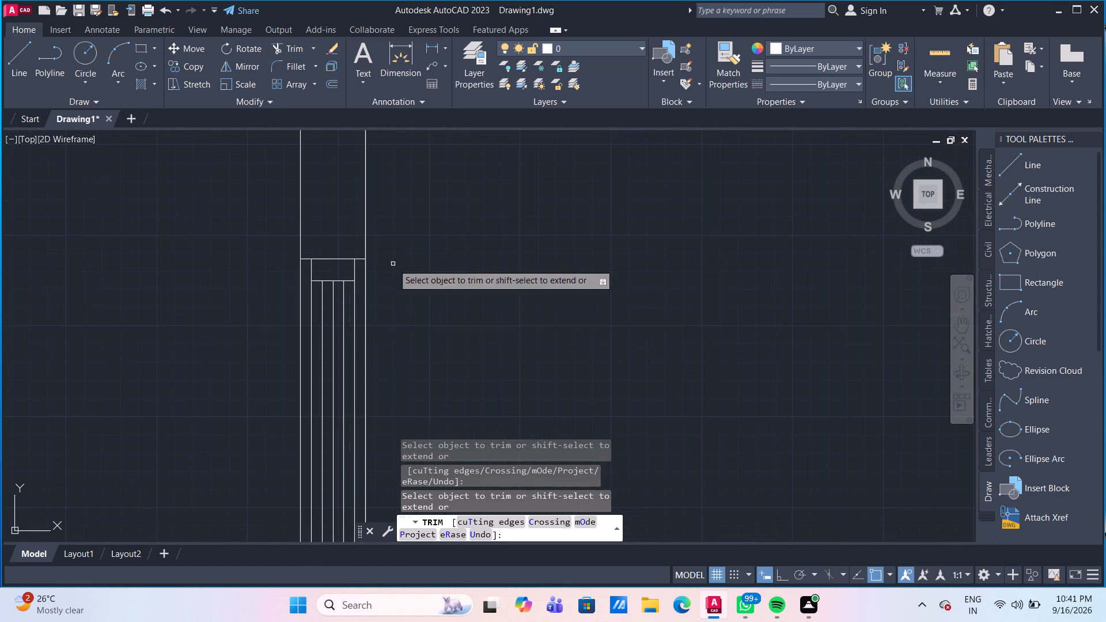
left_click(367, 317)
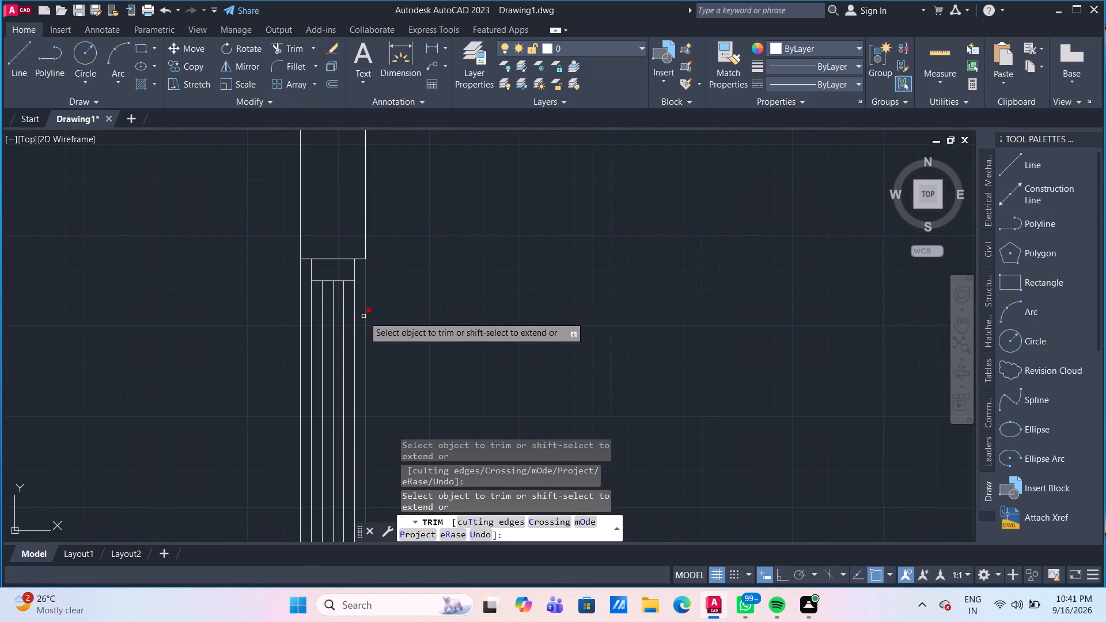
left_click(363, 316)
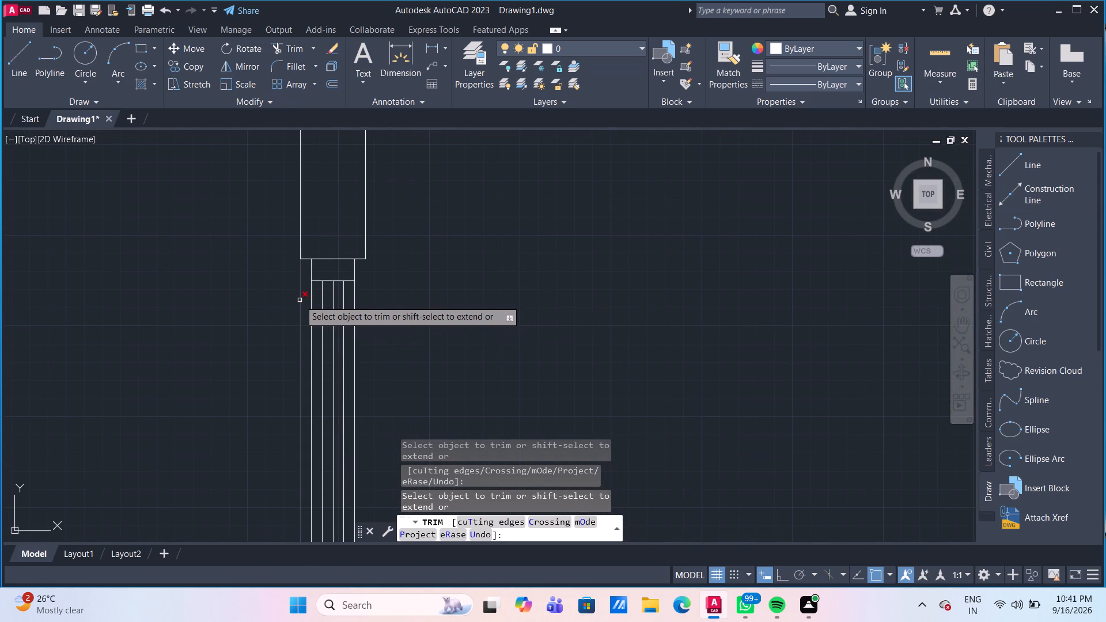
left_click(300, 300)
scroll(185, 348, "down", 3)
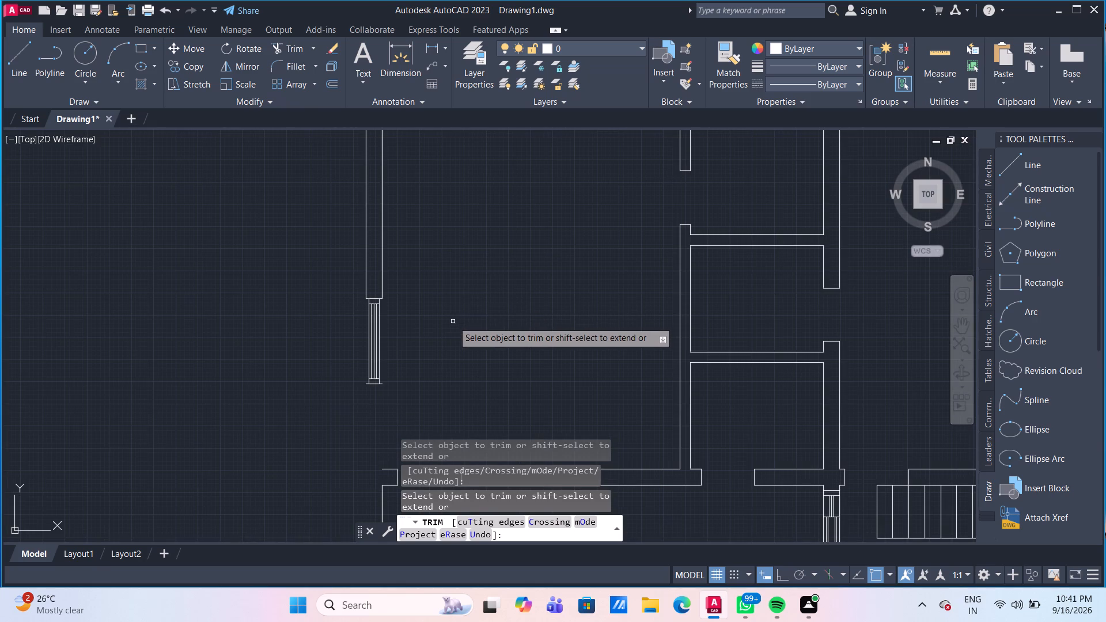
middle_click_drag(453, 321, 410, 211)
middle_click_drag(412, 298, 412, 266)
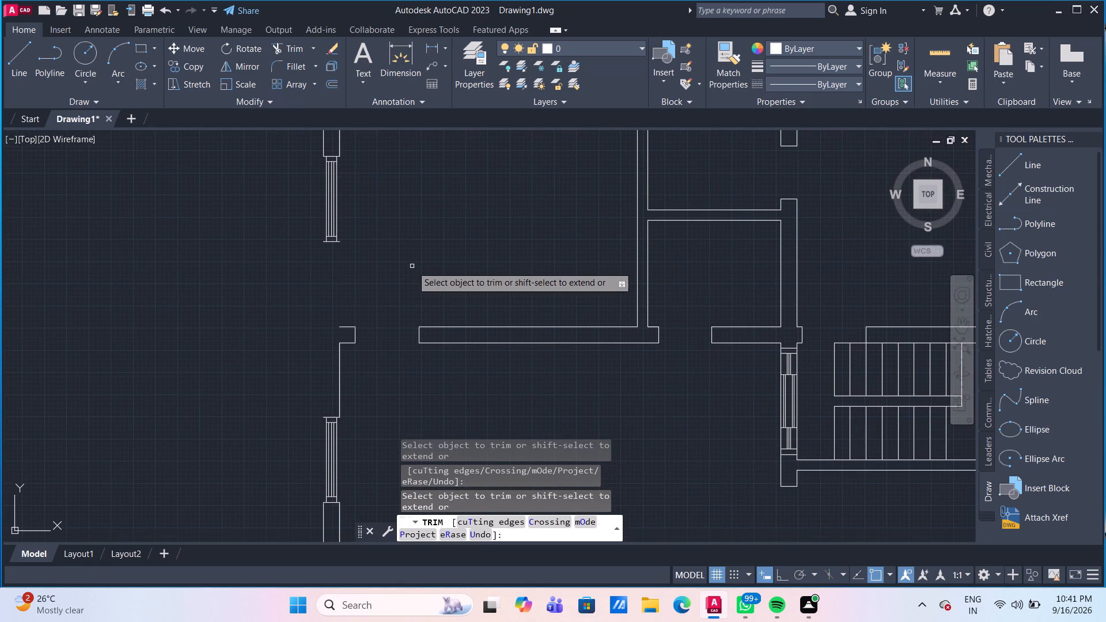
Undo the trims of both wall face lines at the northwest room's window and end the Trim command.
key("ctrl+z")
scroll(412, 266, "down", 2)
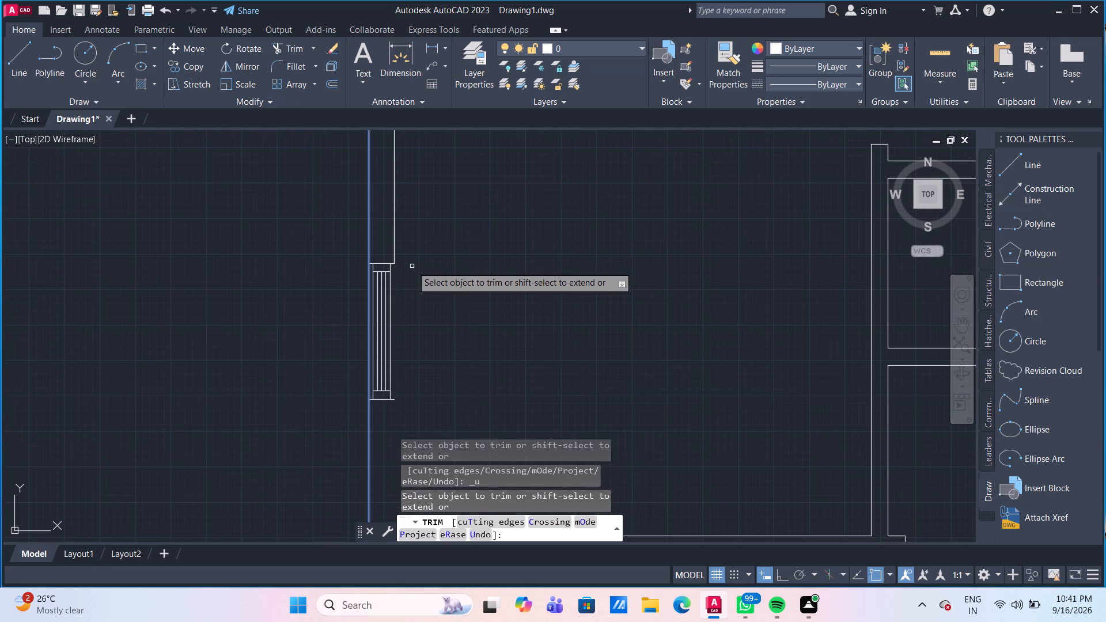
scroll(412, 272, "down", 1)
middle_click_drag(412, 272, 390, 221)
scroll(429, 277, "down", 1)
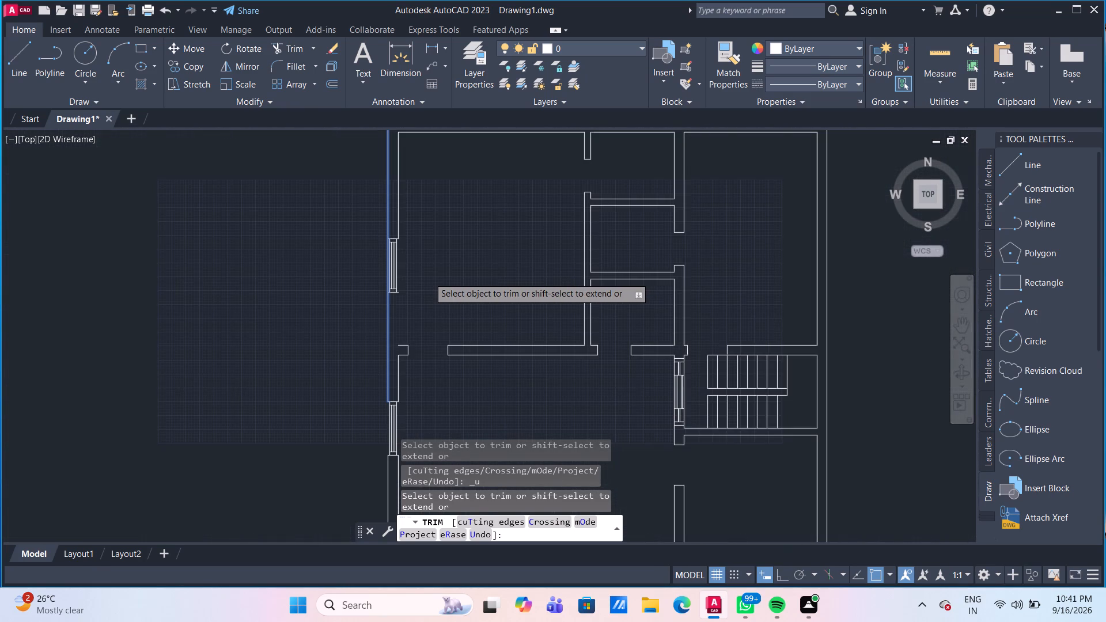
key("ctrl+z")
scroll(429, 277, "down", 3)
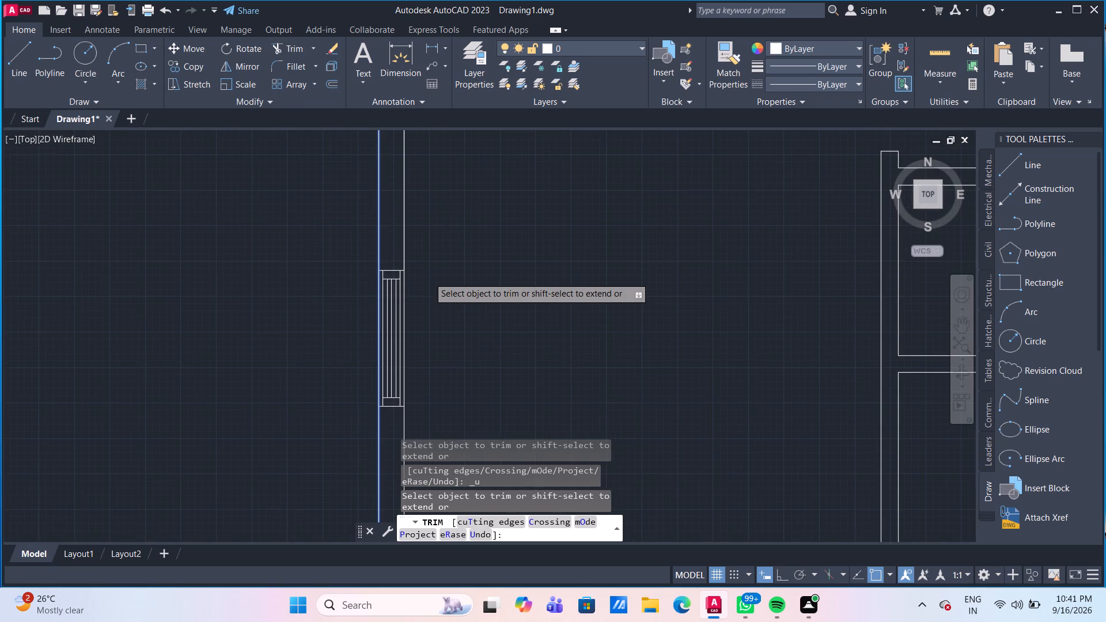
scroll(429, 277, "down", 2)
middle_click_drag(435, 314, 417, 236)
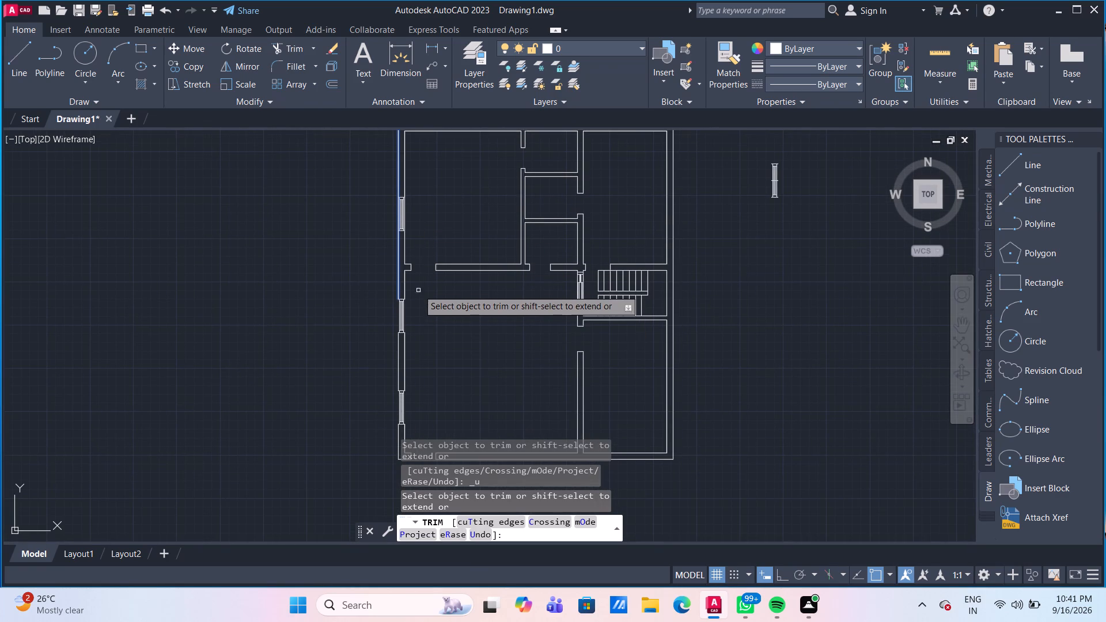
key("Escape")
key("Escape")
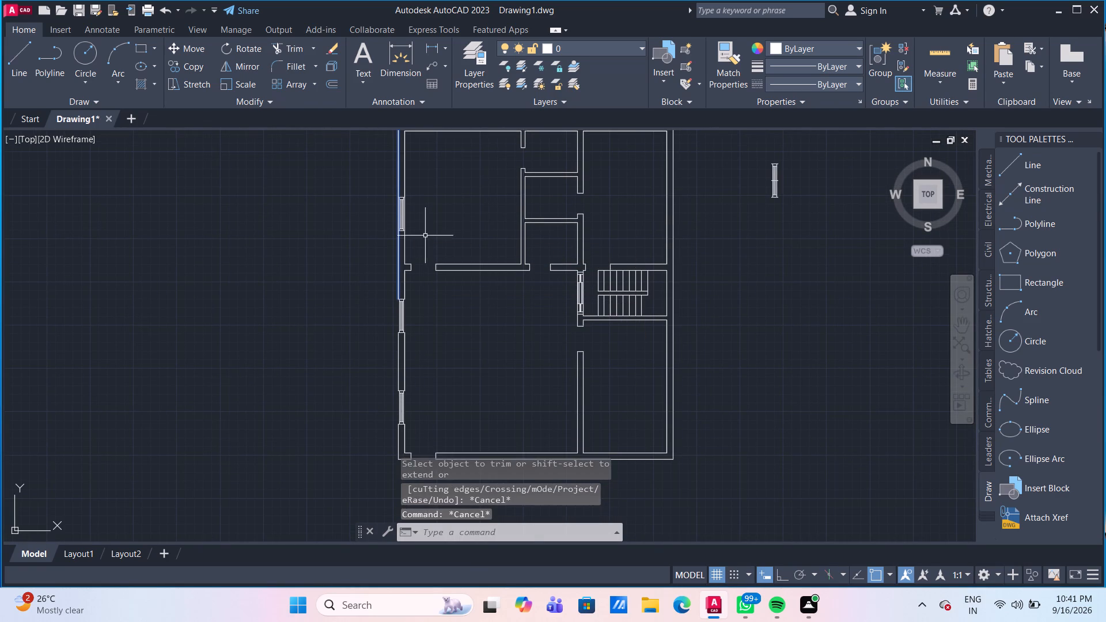
Trim the inner and outer west wall face lines only where they cross the northwest room's window.
scroll(426, 234, "up", 2)
middle_click_drag(426, 234, 444, 369)
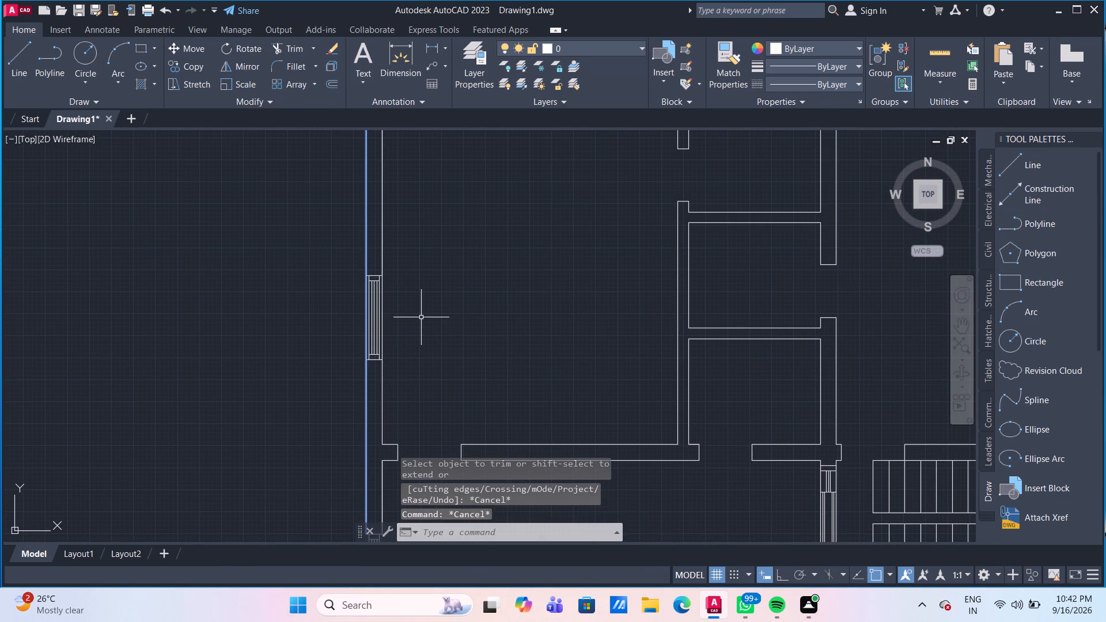
type("TR")
key("Return")
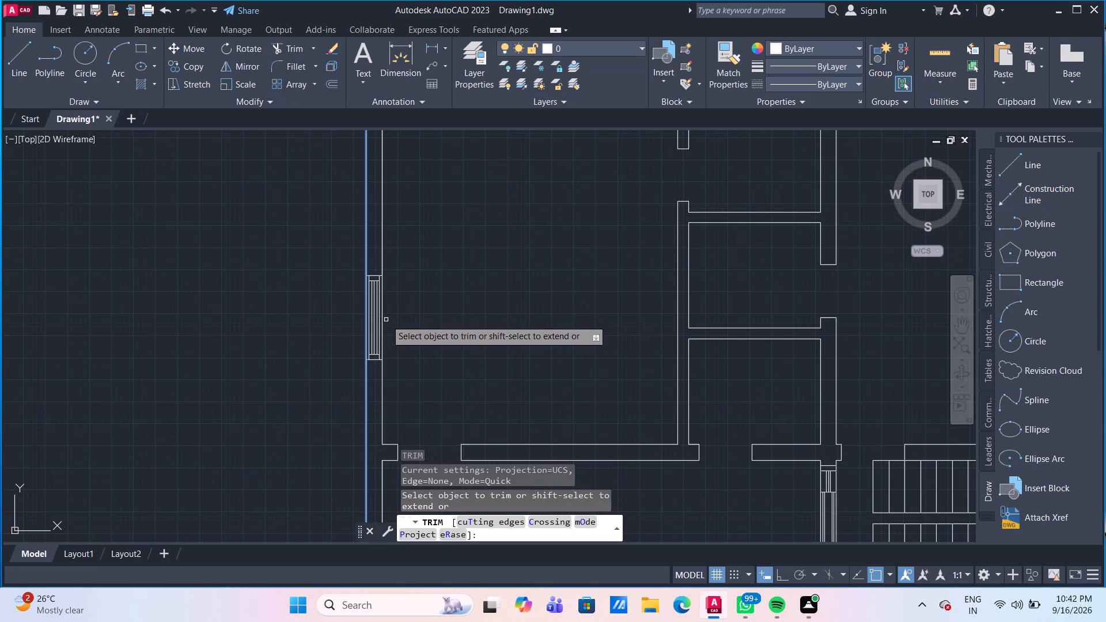
left_click(382, 318)
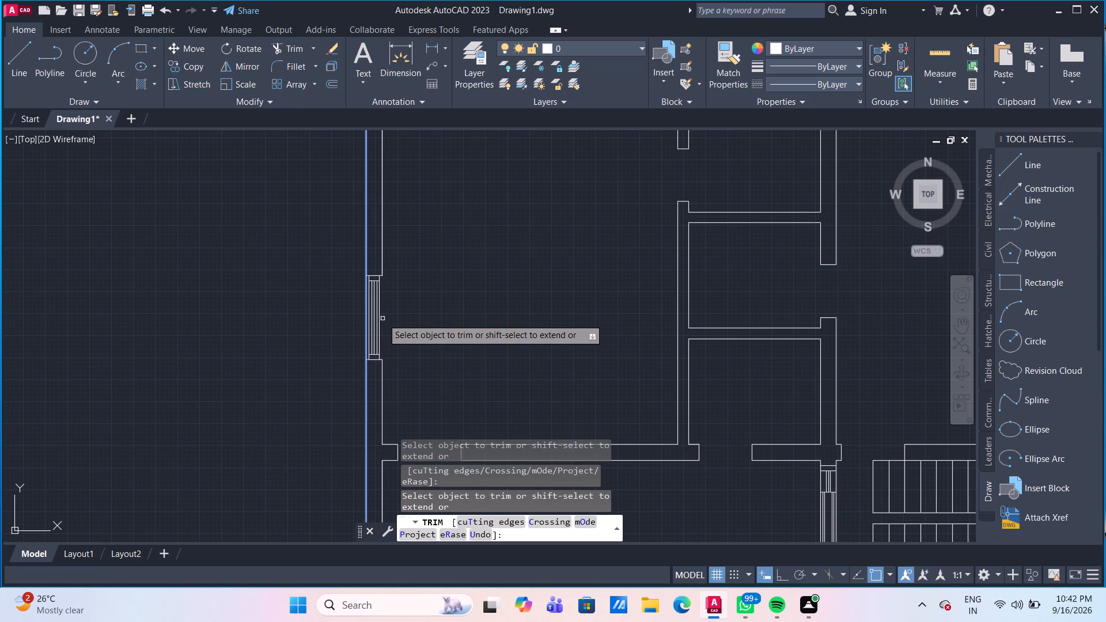
key("Escape")
left_click_drag(425, 308, 400, 293)
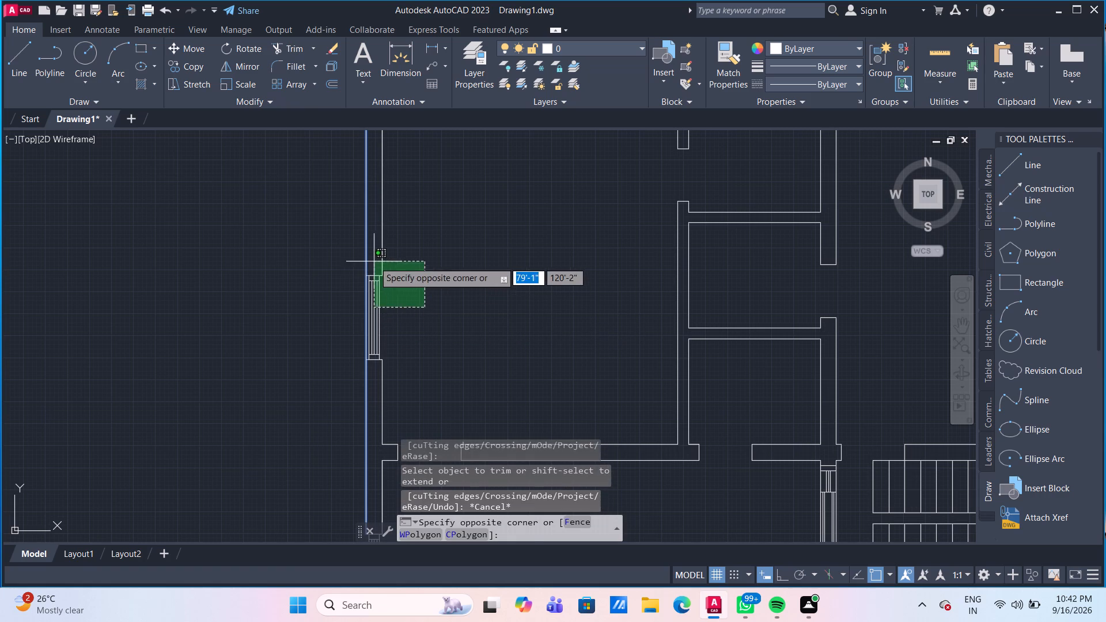
left_click(357, 250)
key("Escape")
scroll(353, 327, "up", 1)
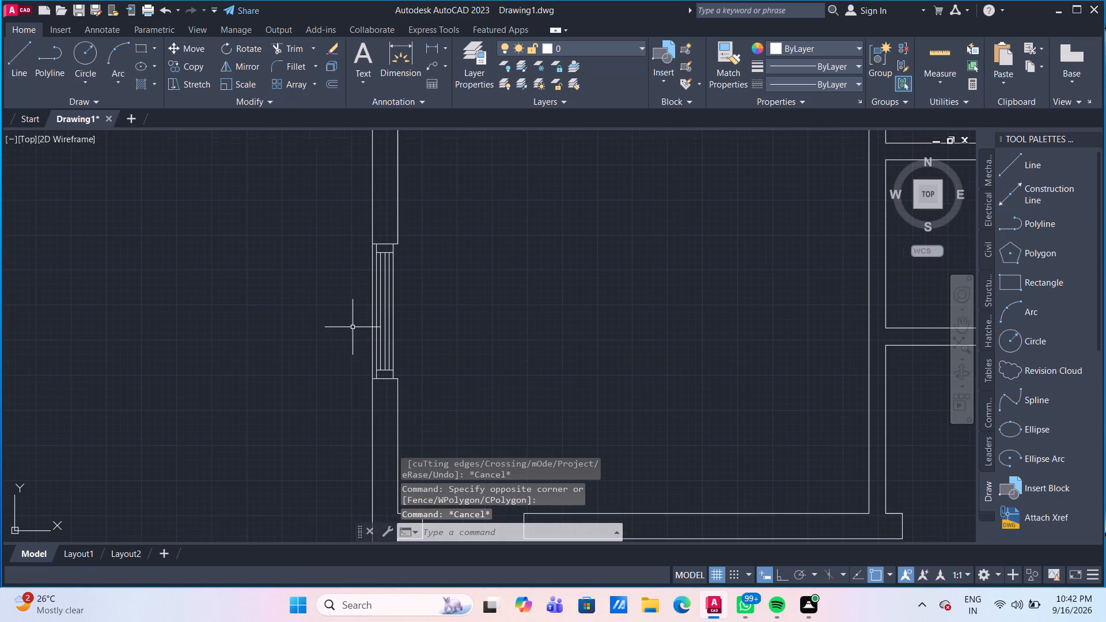
type("TR")
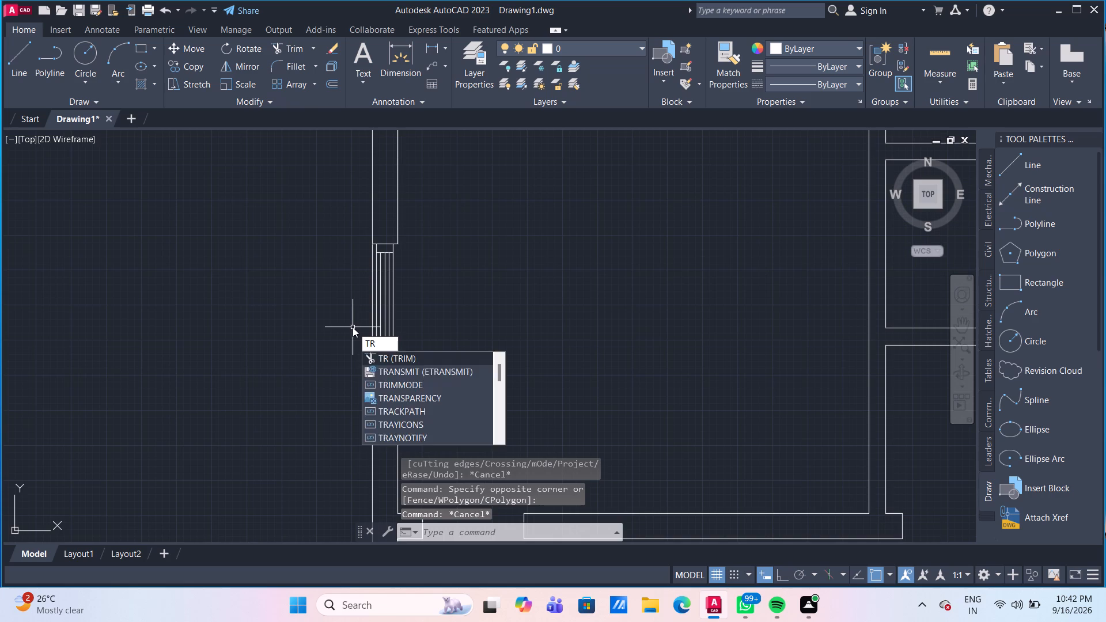
key("Return")
left_click(370, 334)
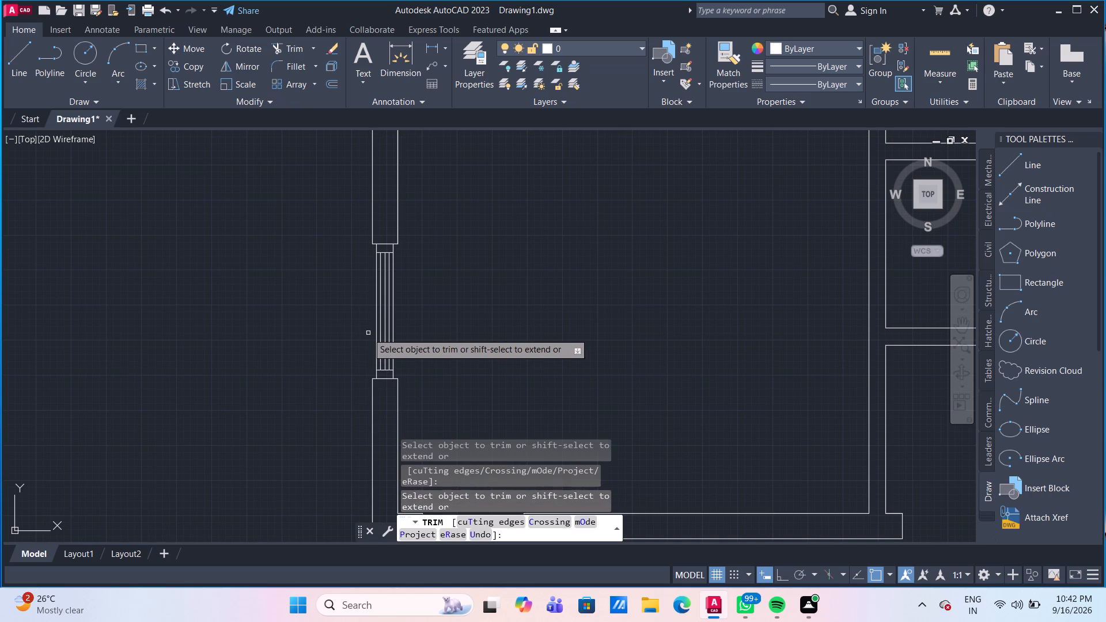
Check the trimmed wall lines at all three windows along the west wall and end the Trim command.
scroll(360, 331, "down", 3)
middle_click_drag(456, 328, 415, 228)
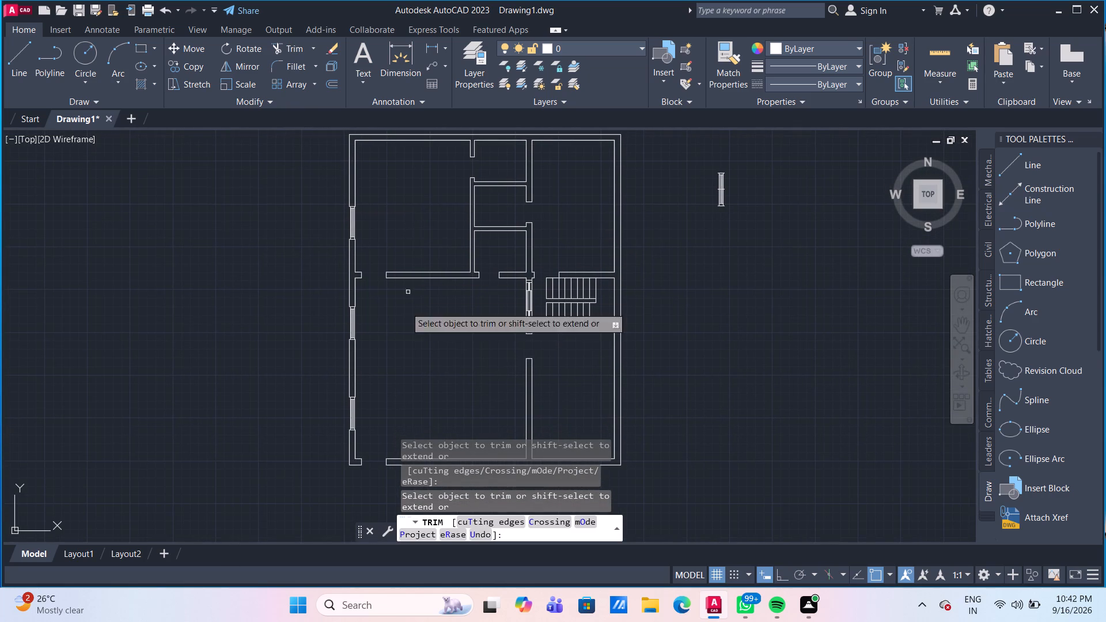
scroll(367, 325, "up", 2)
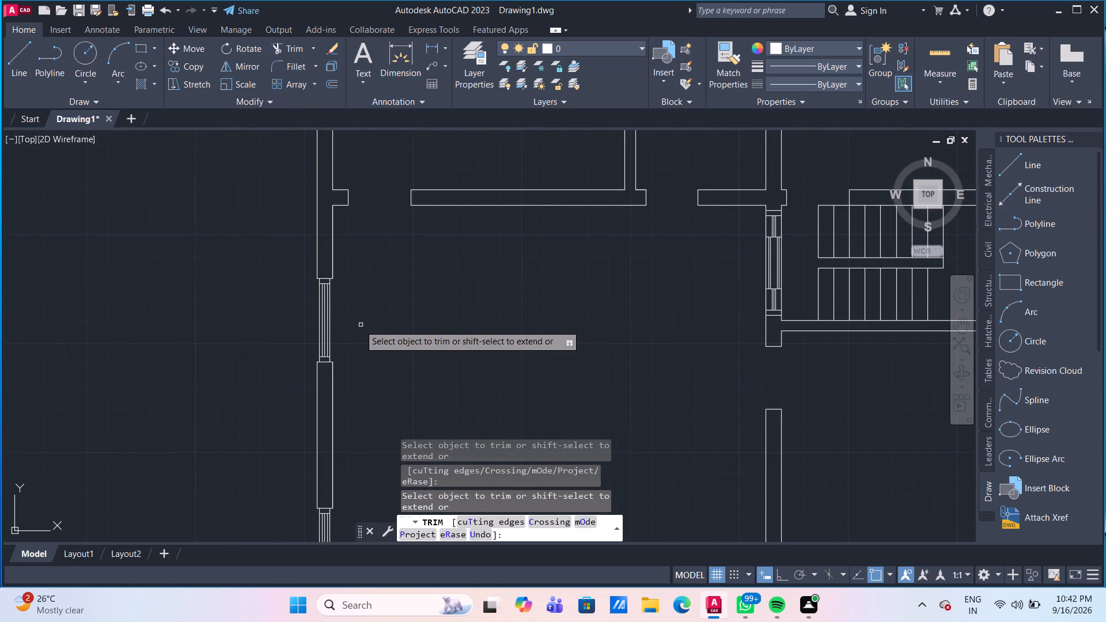
scroll(359, 325, "up", 2)
scroll(359, 325, "down", 5)
middle_click_drag(365, 330, 363, 304)
scroll(363, 304, "up", 1)
middle_click_drag(384, 310, 387, 327)
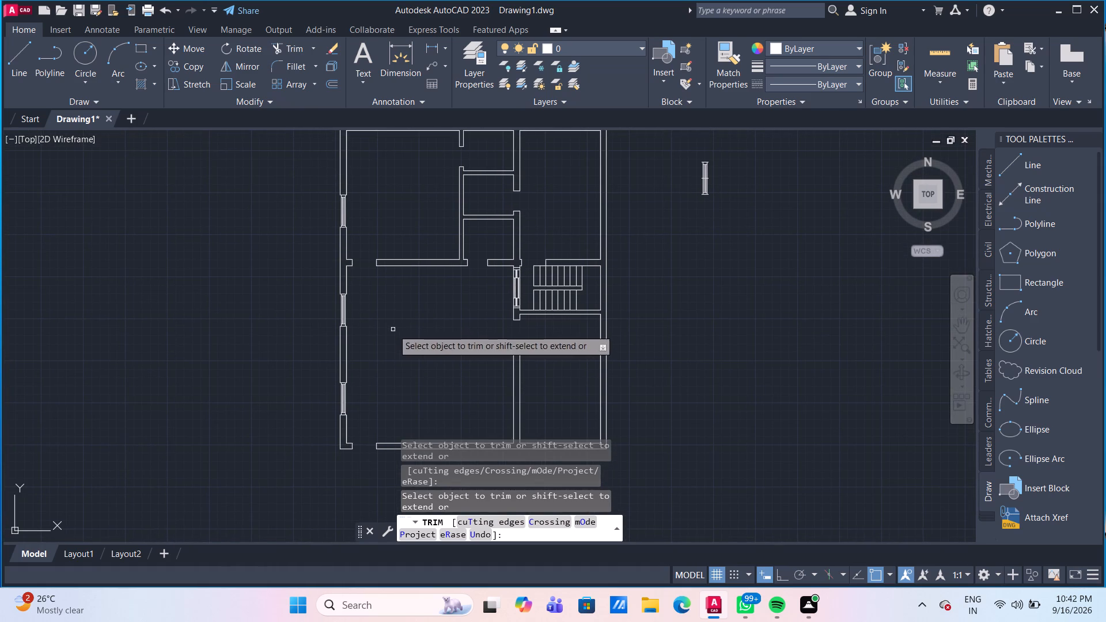
key("Escape")
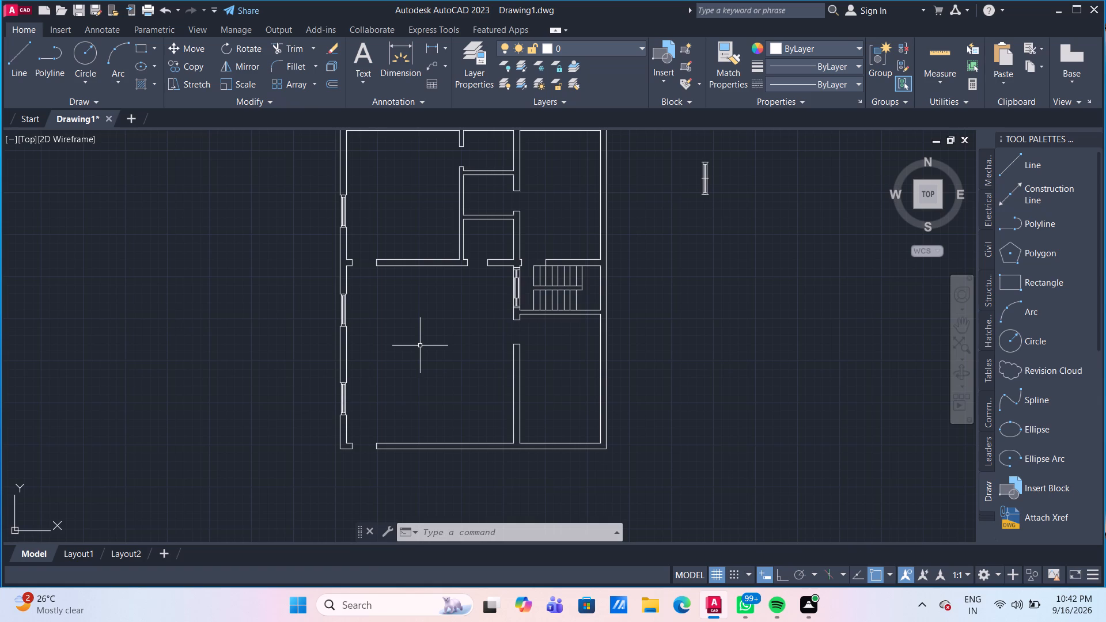
Rotate the loose window symbol east of the plan by 270° about its northwest corner, with Ortho on.
scroll(726, 174, "up", 3)
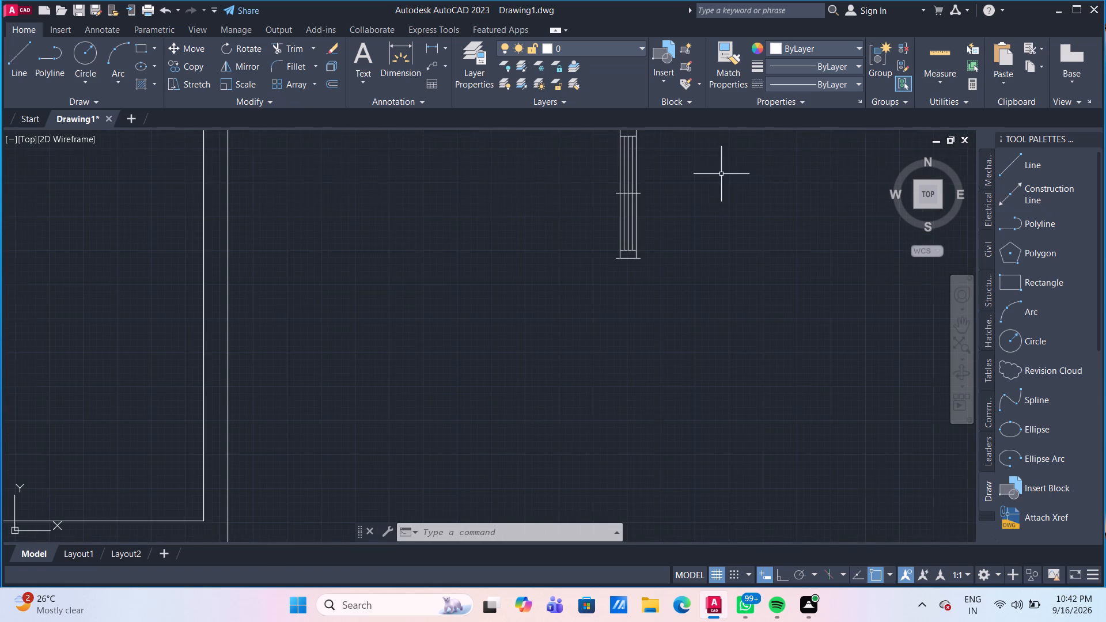
middle_click_drag(699, 191, 680, 273)
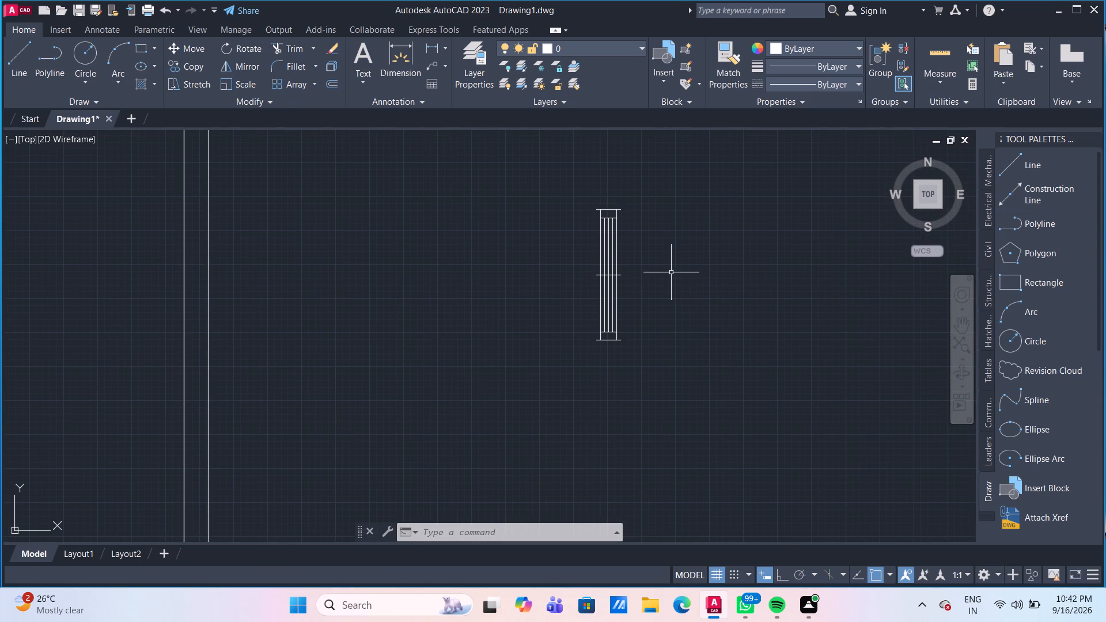
left_click(656, 371)
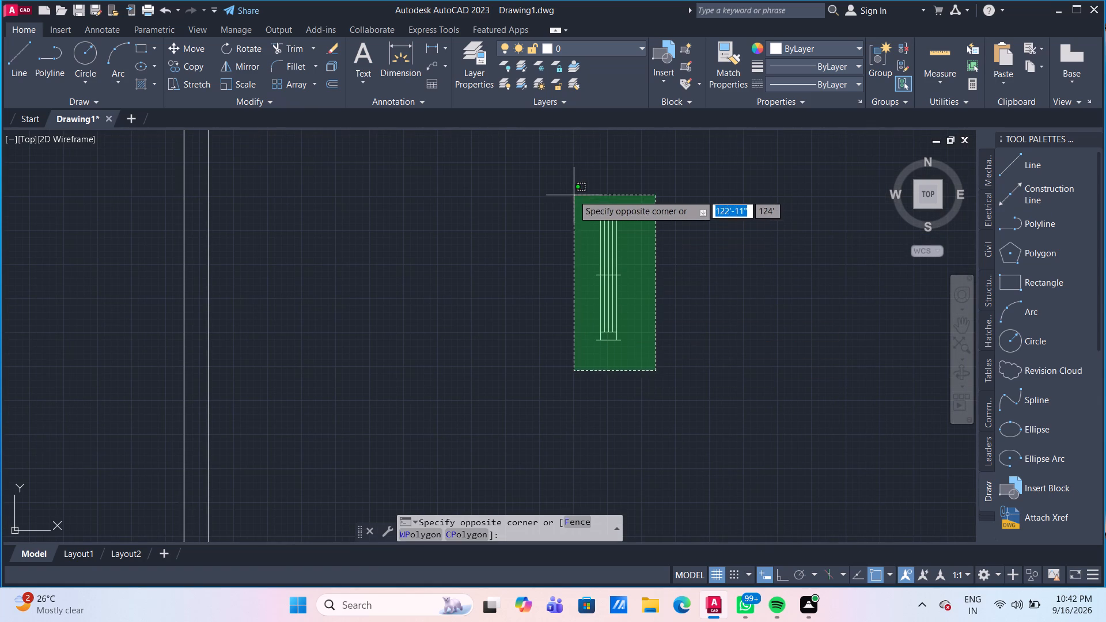
left_click(571, 190)
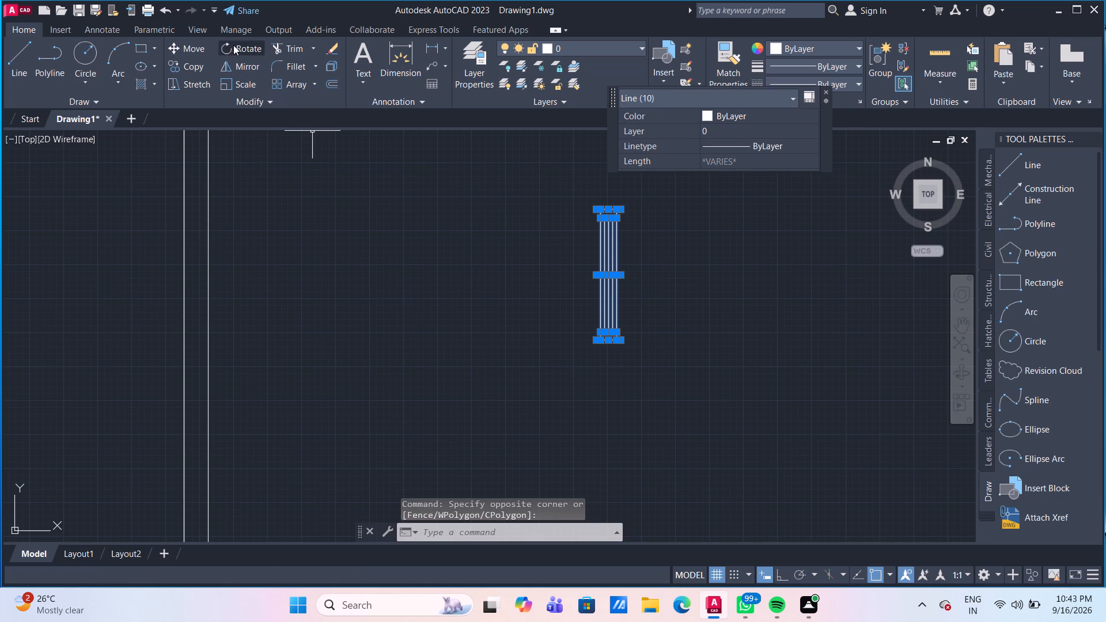
left_click(233, 45)
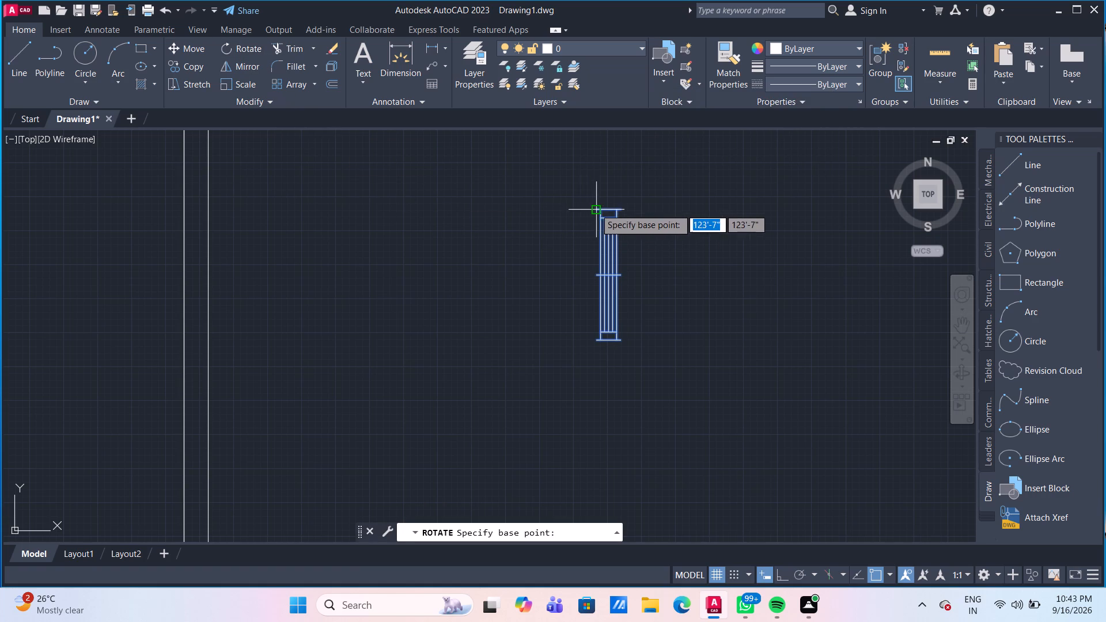
left_click_drag(597, 210, 570, 206)
scroll(612, 352, "down", 1)
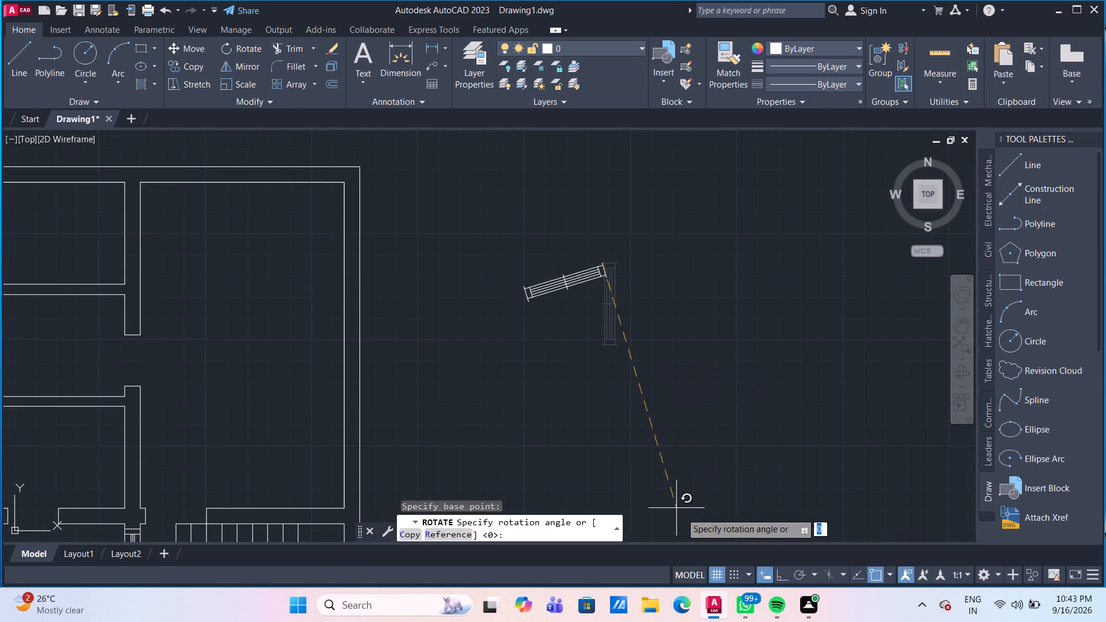
left_click(781, 581)
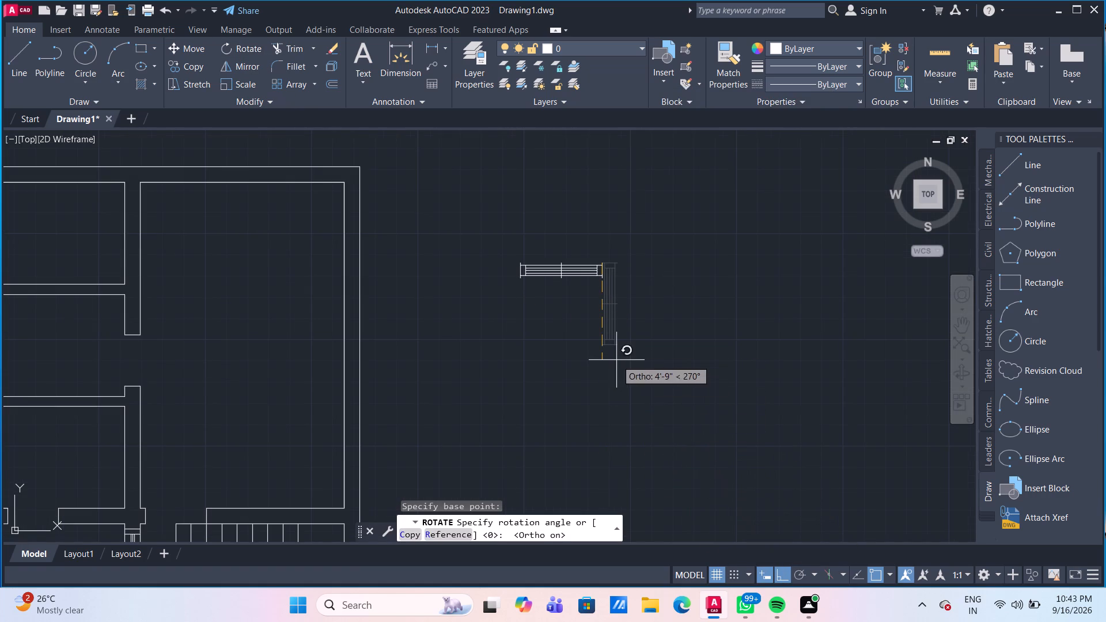
left_click(616, 360)
Draw a short vertical guide line northward from the midpoint of the southeast room's inner south wall line.
scroll(616, 360, "down", 2)
middle_click_drag(597, 381, 572, 219)
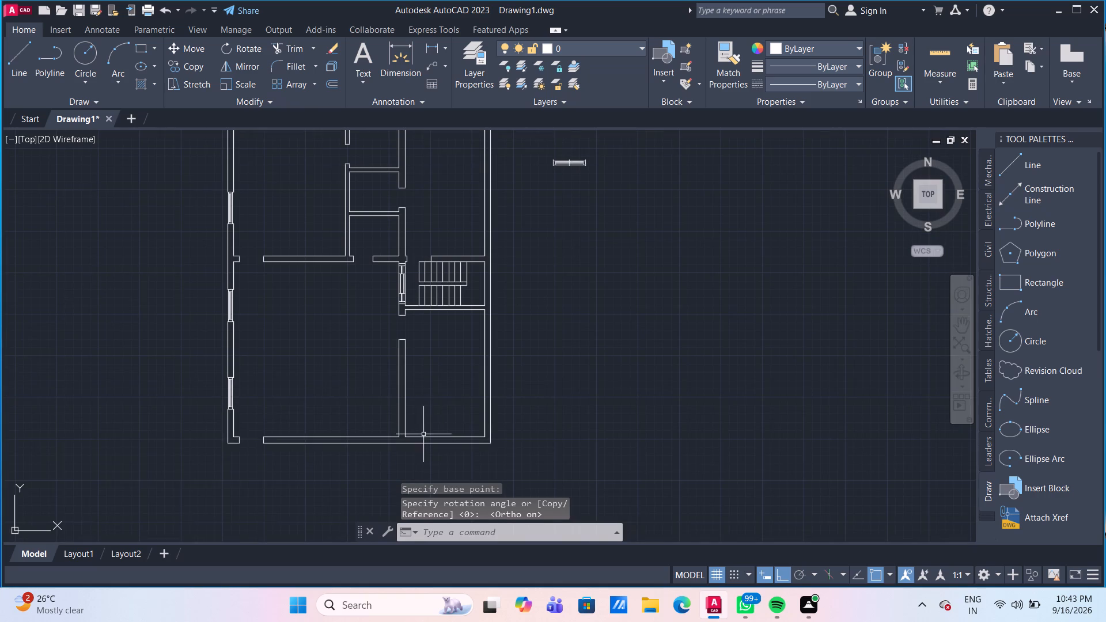
scroll(416, 441, "up", 2)
middle_click_drag(292, 454, 357, 427)
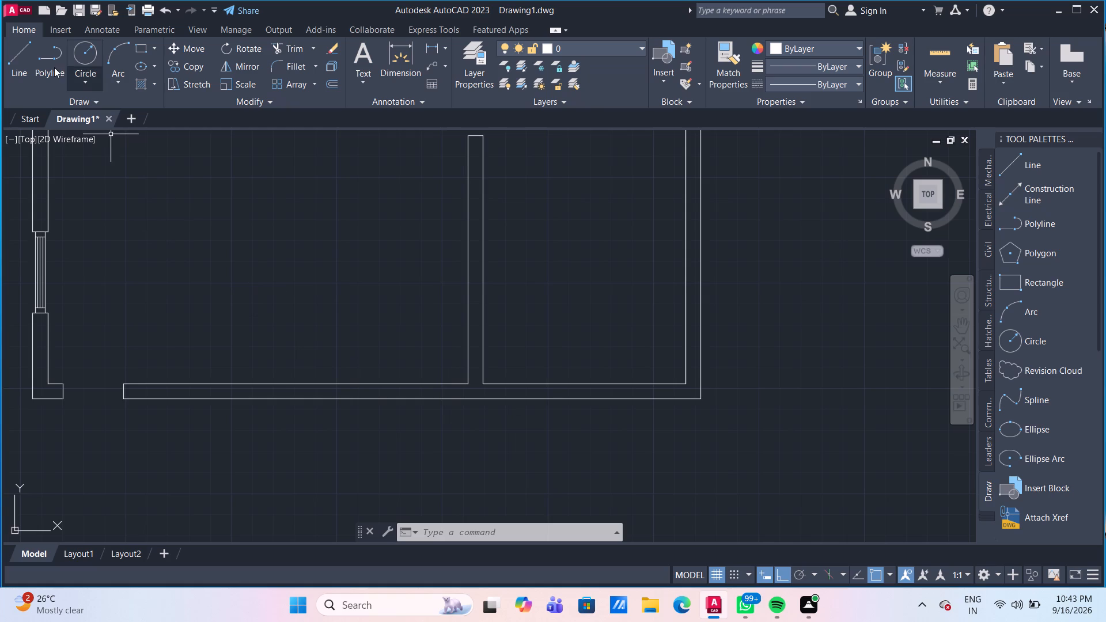
left_click(27, 61)
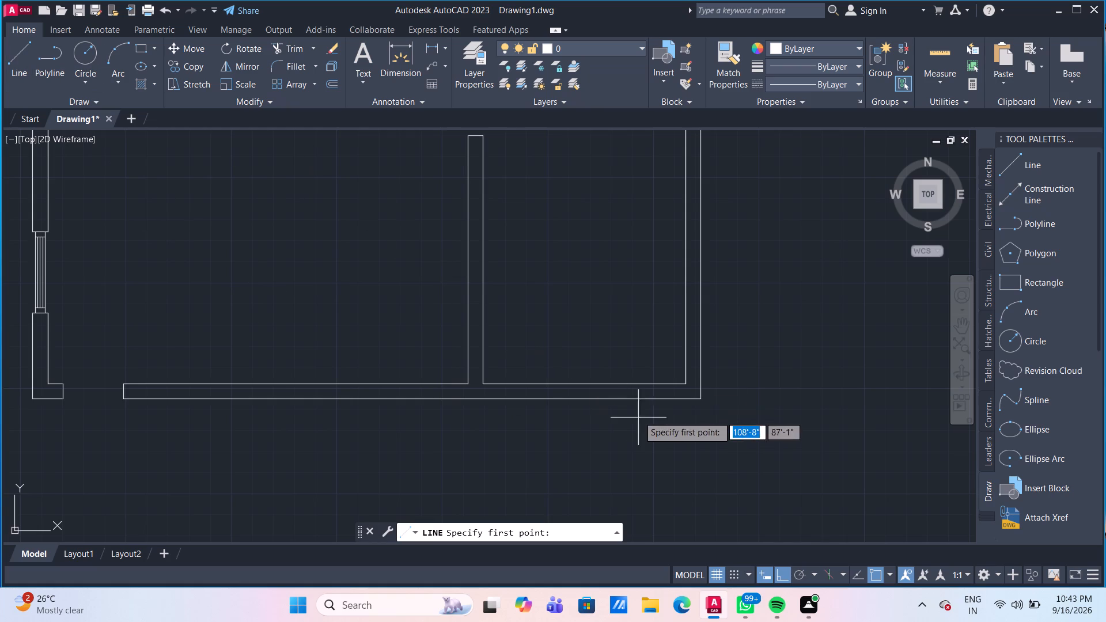
left_click_drag(585, 383, 584, 373)
left_click(584, 360)
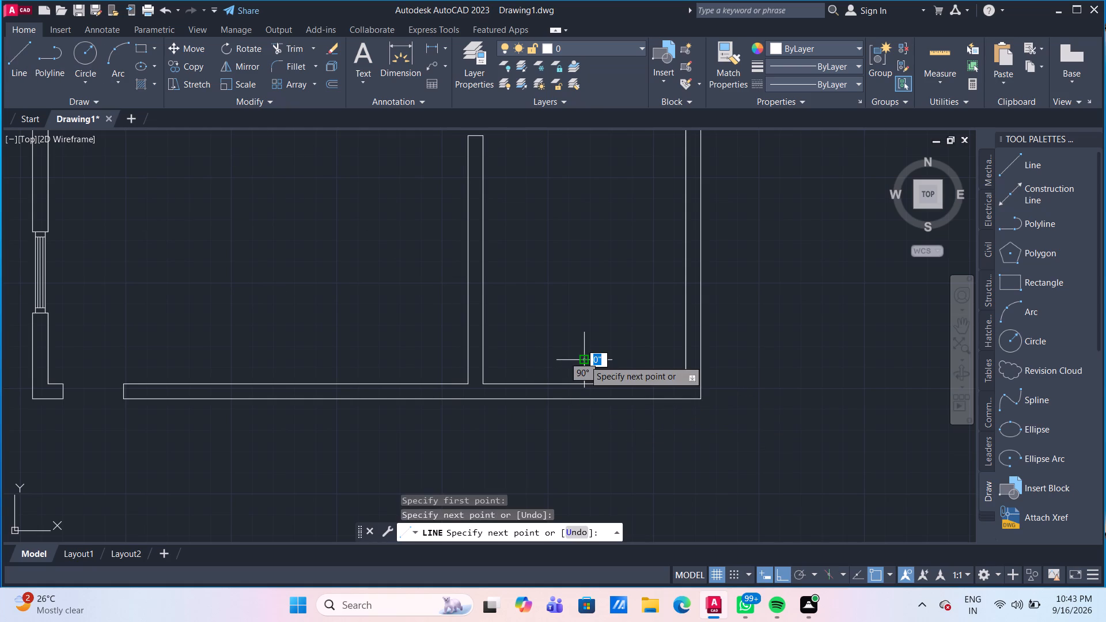
key("Escape")
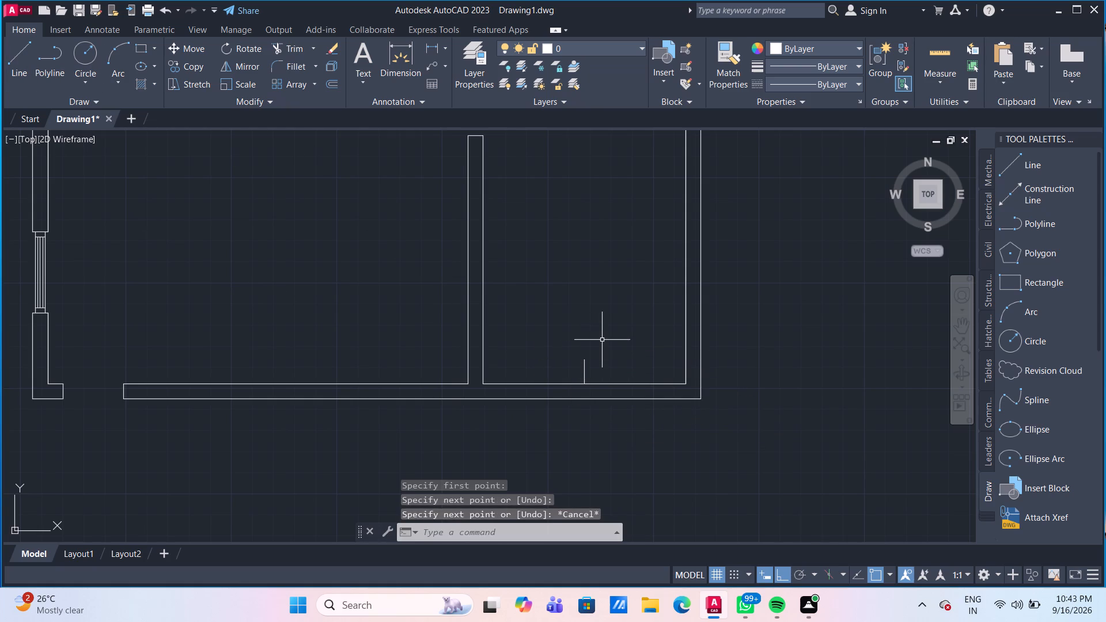
Draw a short horizontal guide line westward from the midpoint of the southeast room's inner east wall line.
middle_click_drag(612, 330, 537, 371)
left_click(15, 73)
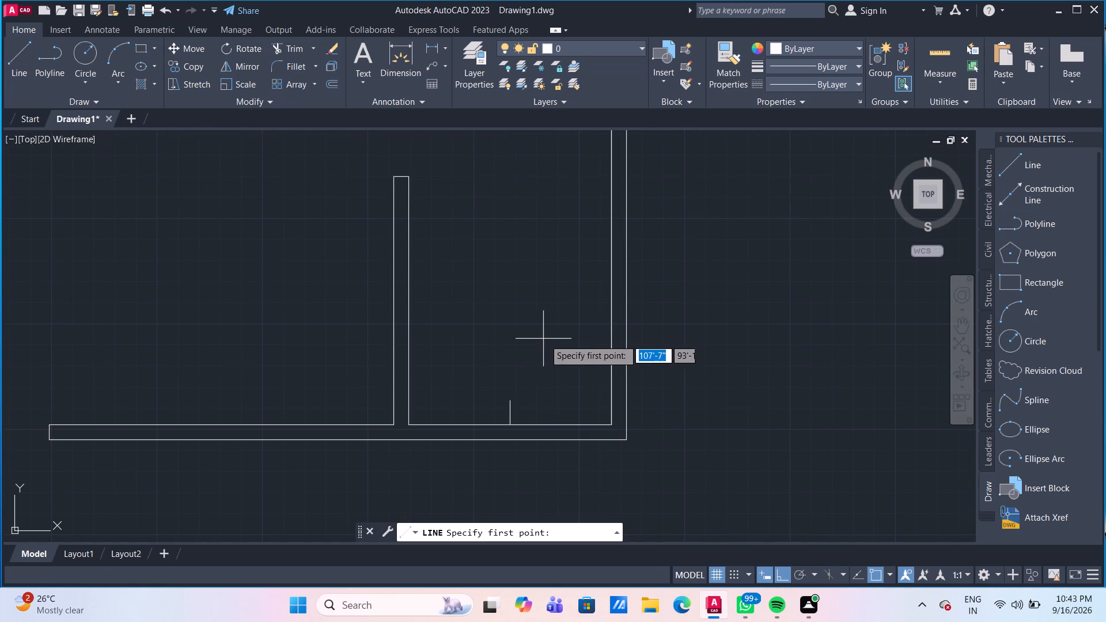
scroll(551, 343, "down", 3)
scroll(551, 319, "up", 2)
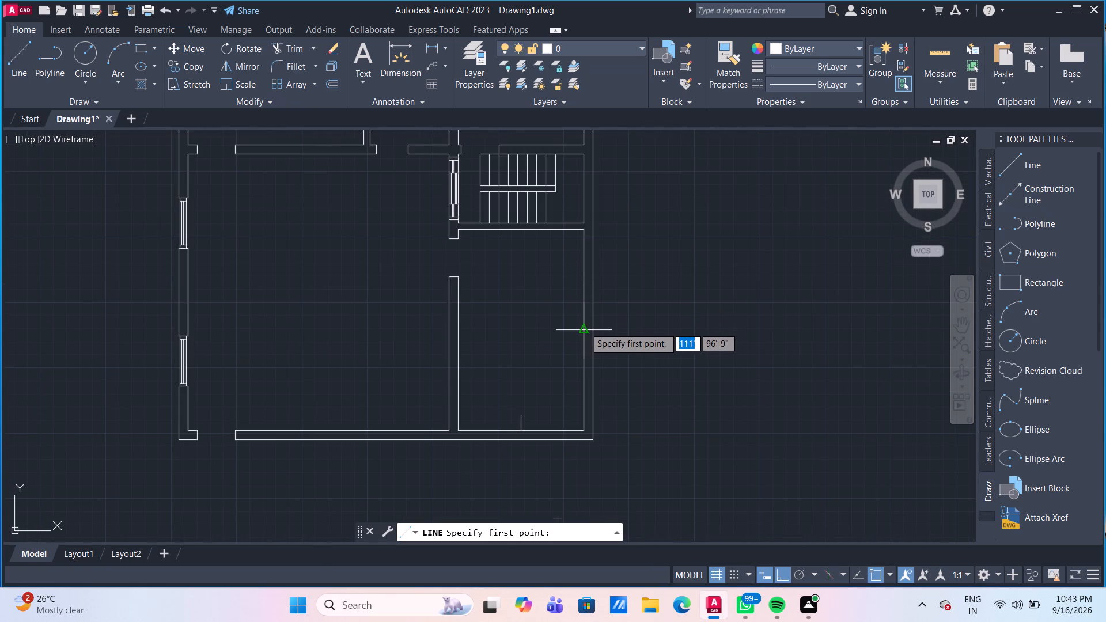
left_click_drag(579, 328, 578, 328)
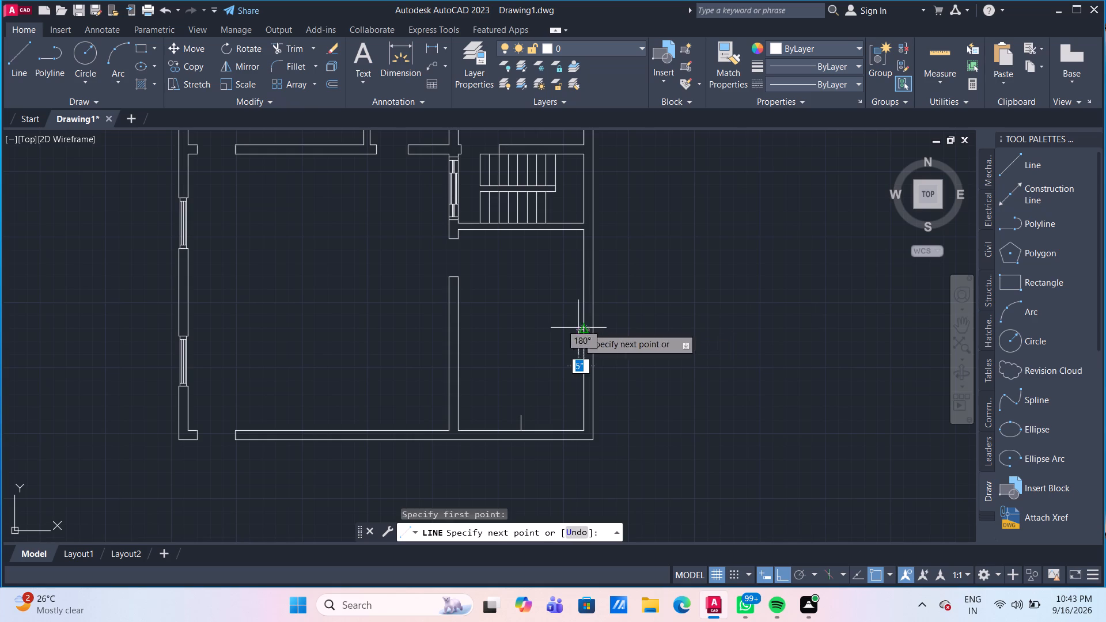
left_click_drag(578, 328, 567, 329)
left_click(550, 331)
key("Escape")
Draw a short horizontal guide line westward from the midpoint of the northeast room's inner east wall line.
scroll(554, 332, "down", 1)
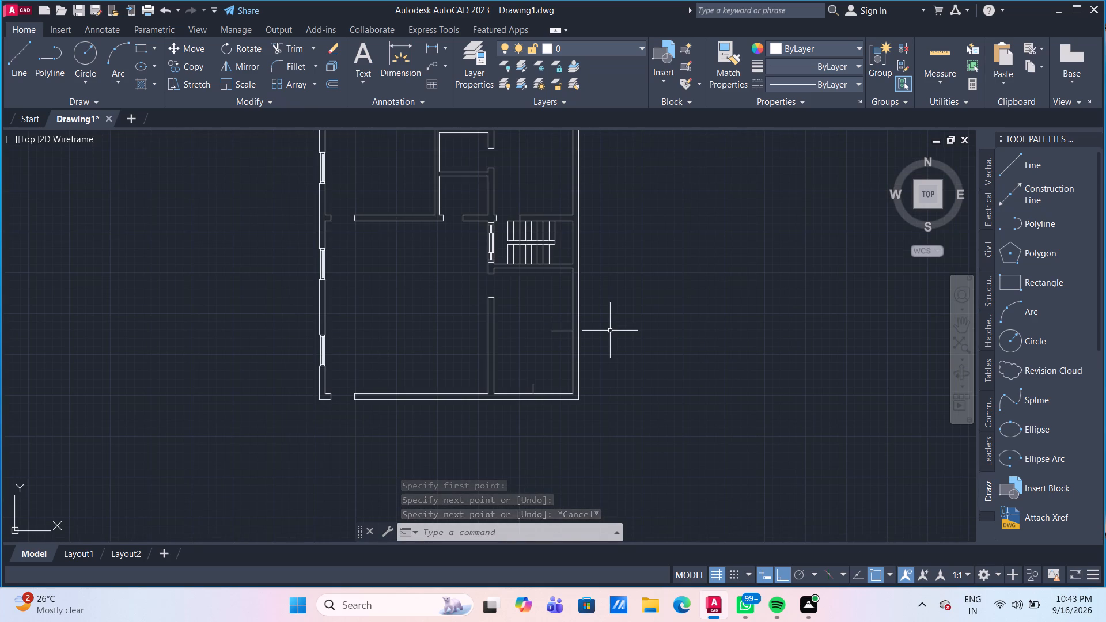
scroll(610, 331, "down", 2)
scroll(615, 281, "up", 2)
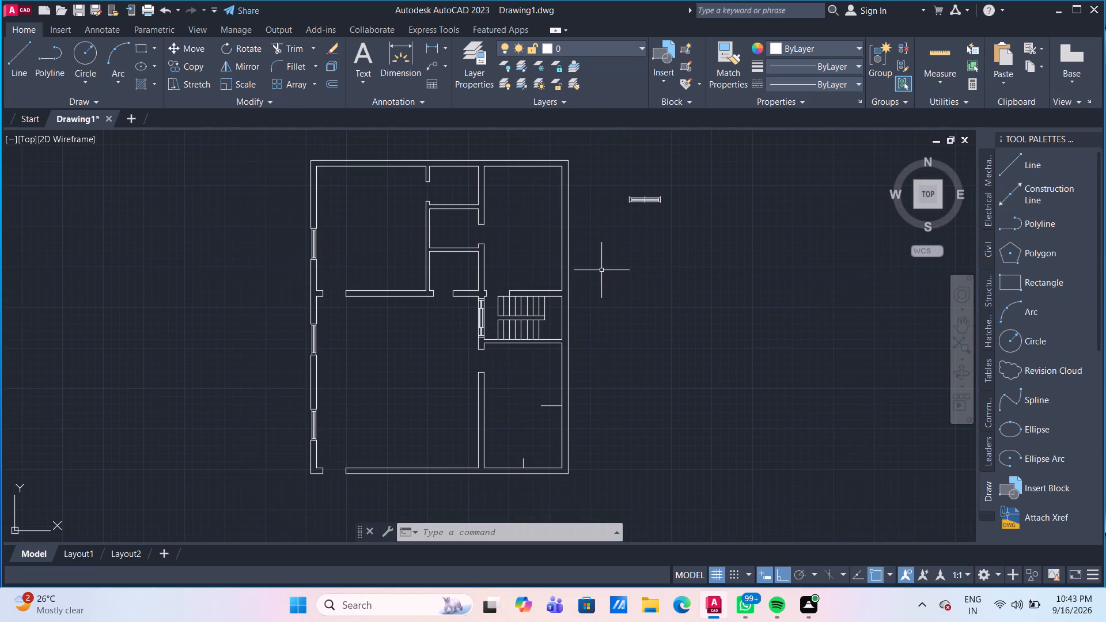
middle_click_drag(601, 270, 592, 328)
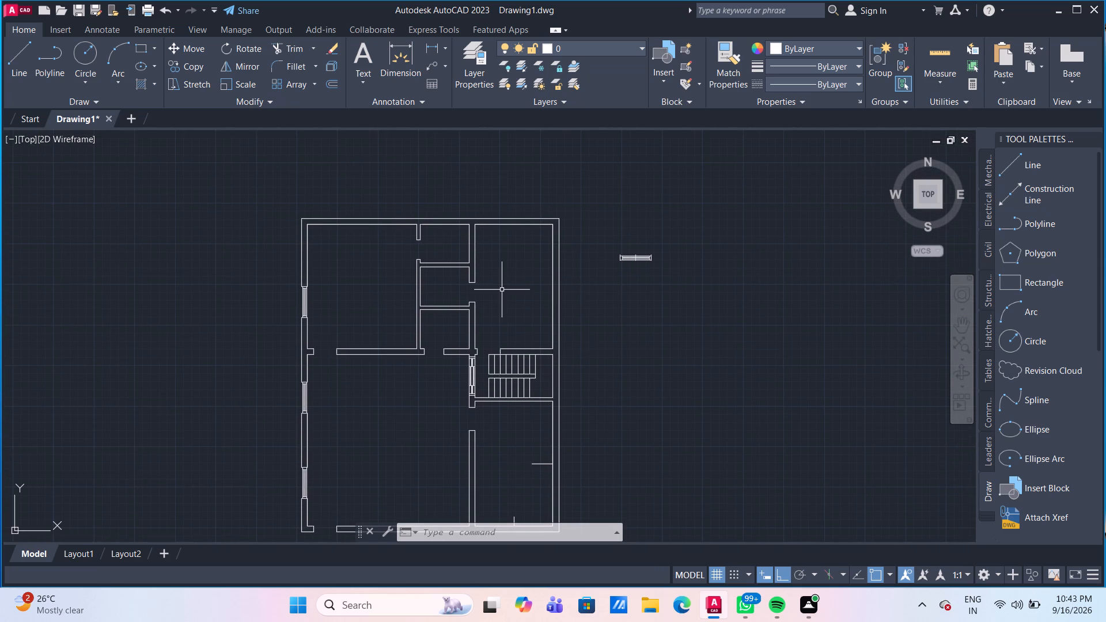
scroll(502, 290, "up", 1)
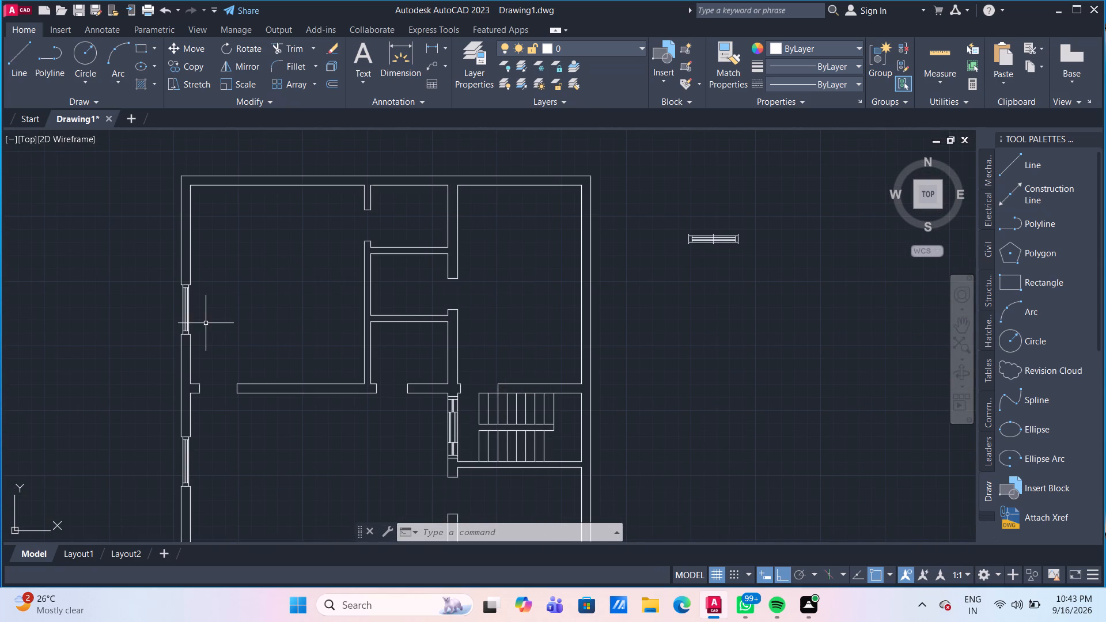
left_click(26, 66)
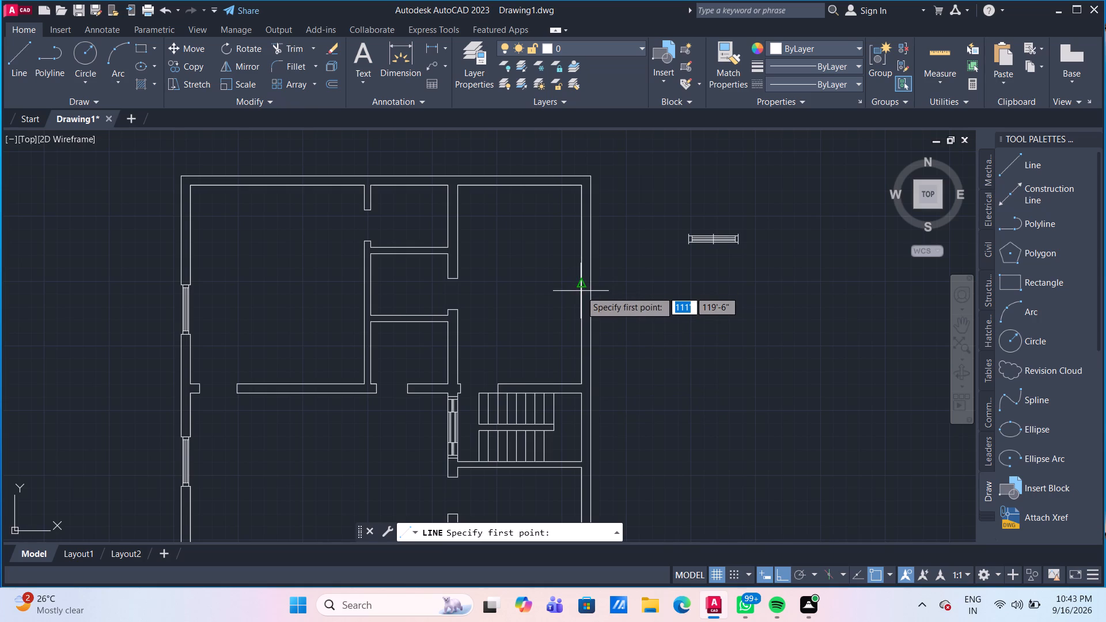
left_click_drag(579, 286, 569, 281)
left_click(555, 279)
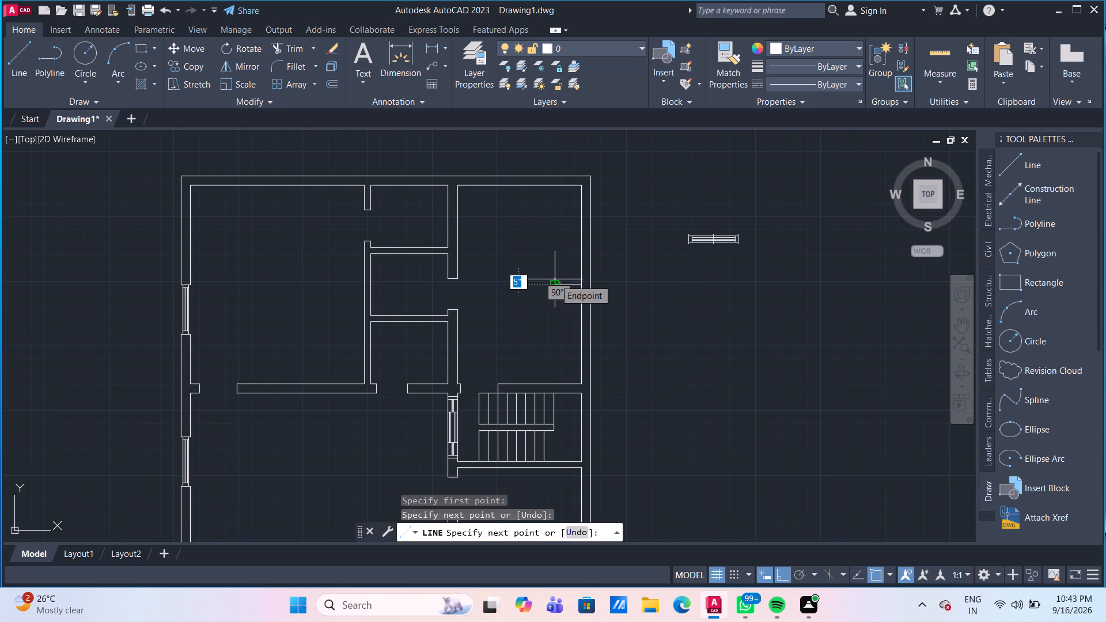
key("Escape")
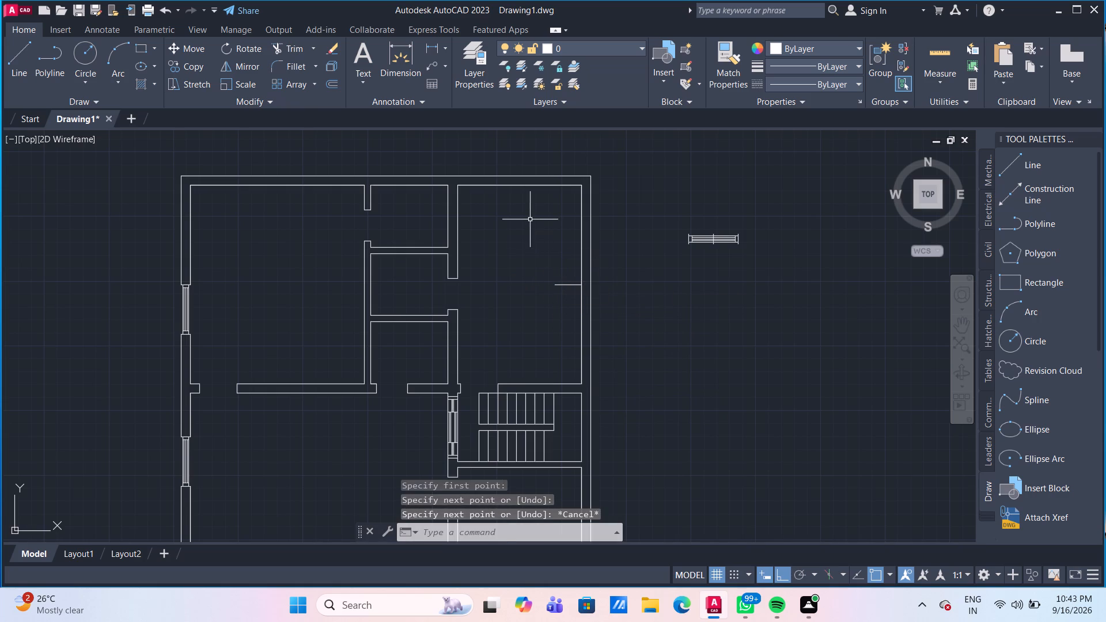
Draw a short vertical guide line southward from the midpoint of the northeast room's inner north wall line.
scroll(530, 219, "up", 1)
middle_click_drag(530, 219, 553, 291)
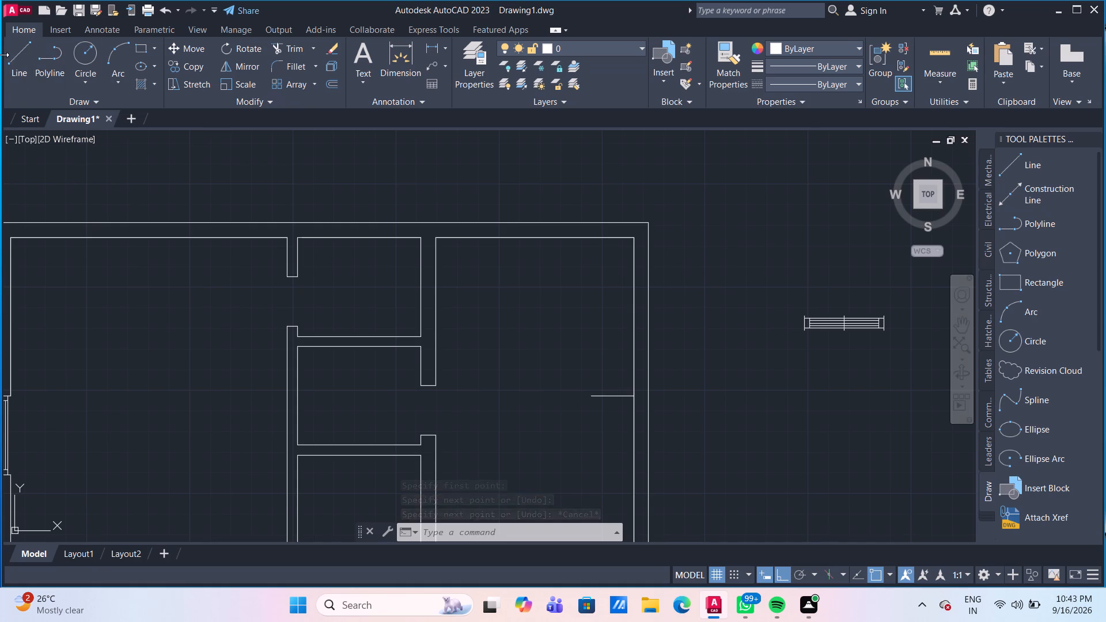
left_click(26, 64)
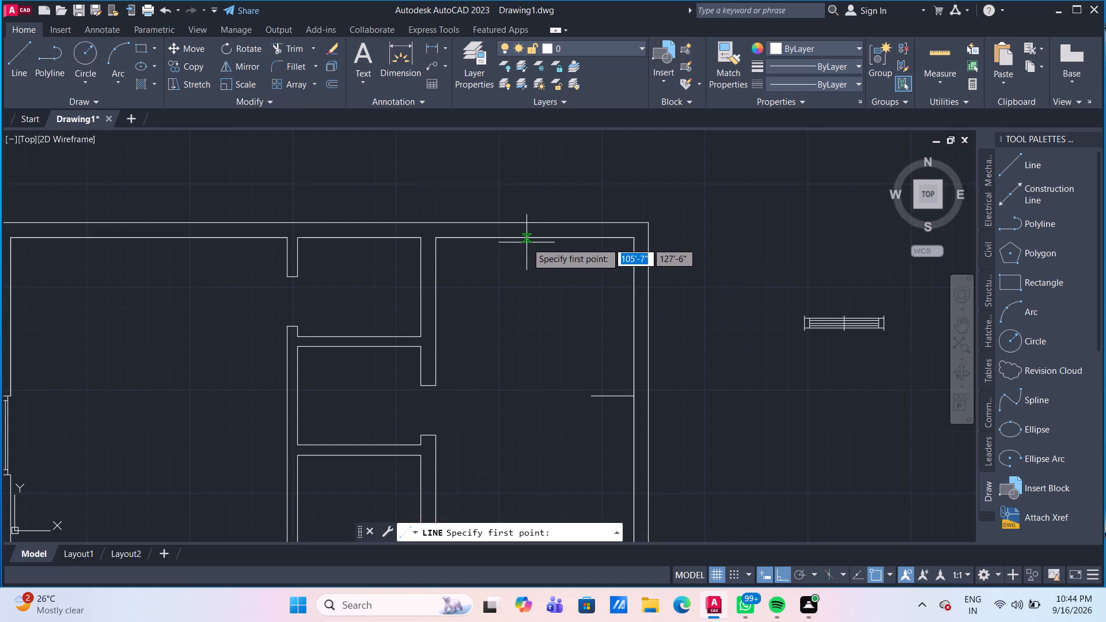
left_click(535, 237)
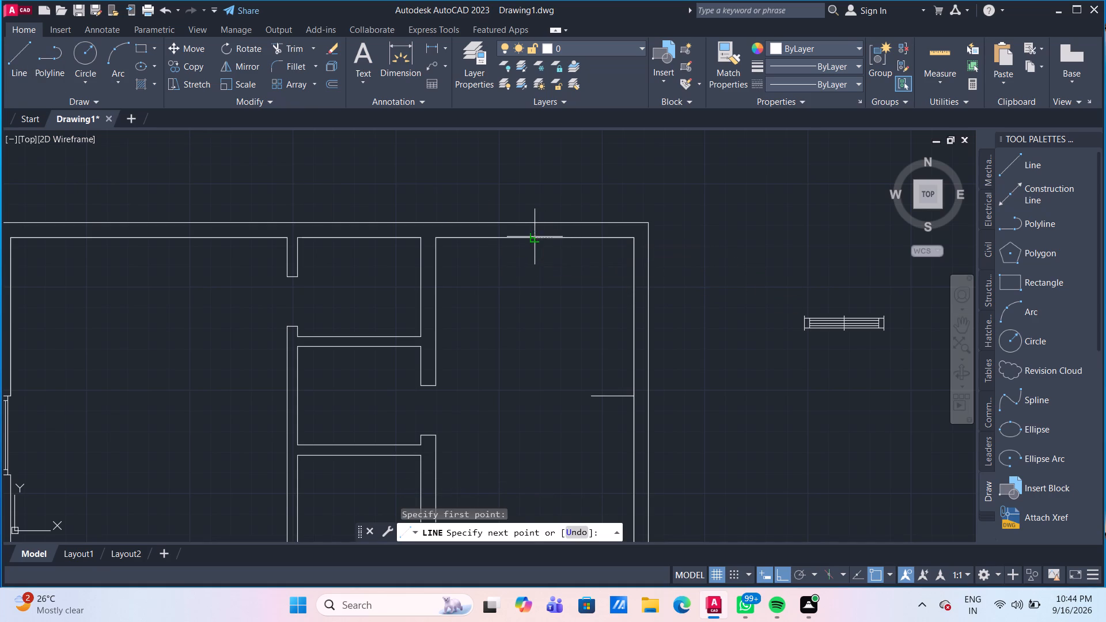
left_click(533, 274)
key("Escape")
Draw a short vertical guide line southward from the midpoint of the northwest room's inner north wall line.
scroll(561, 373, "down", 2)
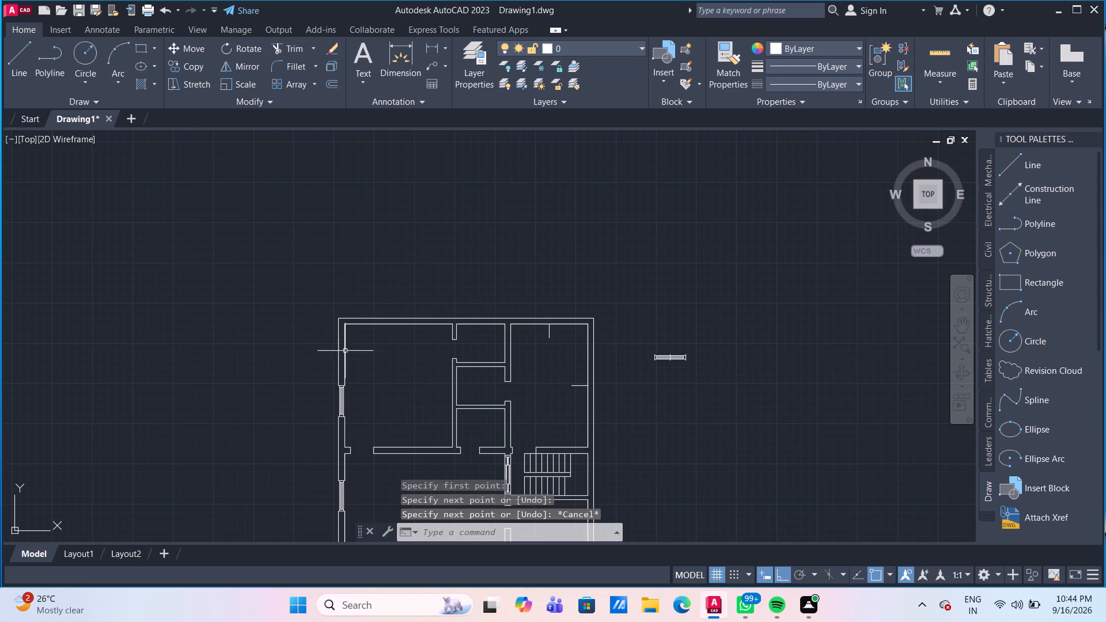
scroll(288, 266, "up", 1)
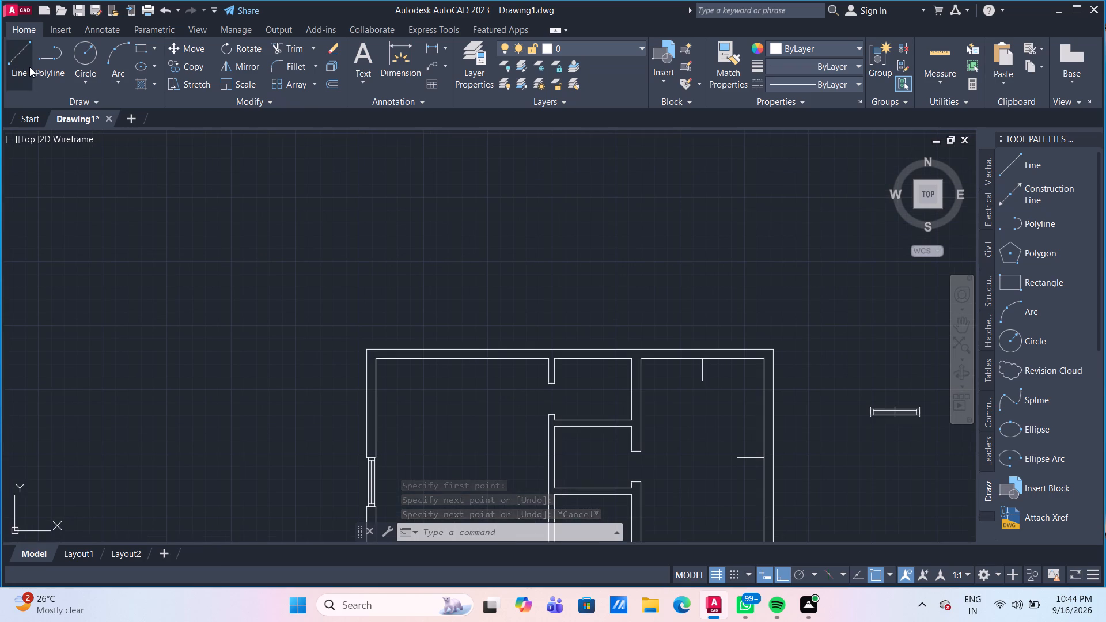
left_click(29, 67)
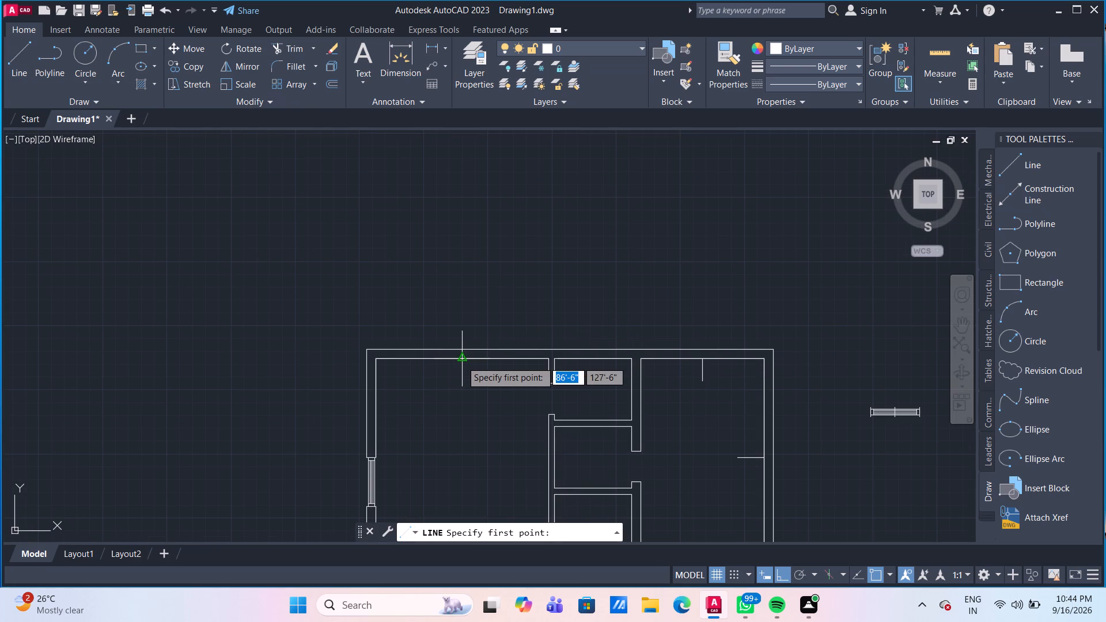
left_click_drag(461, 361, 464, 392)
left_click(462, 395)
key("Escape")
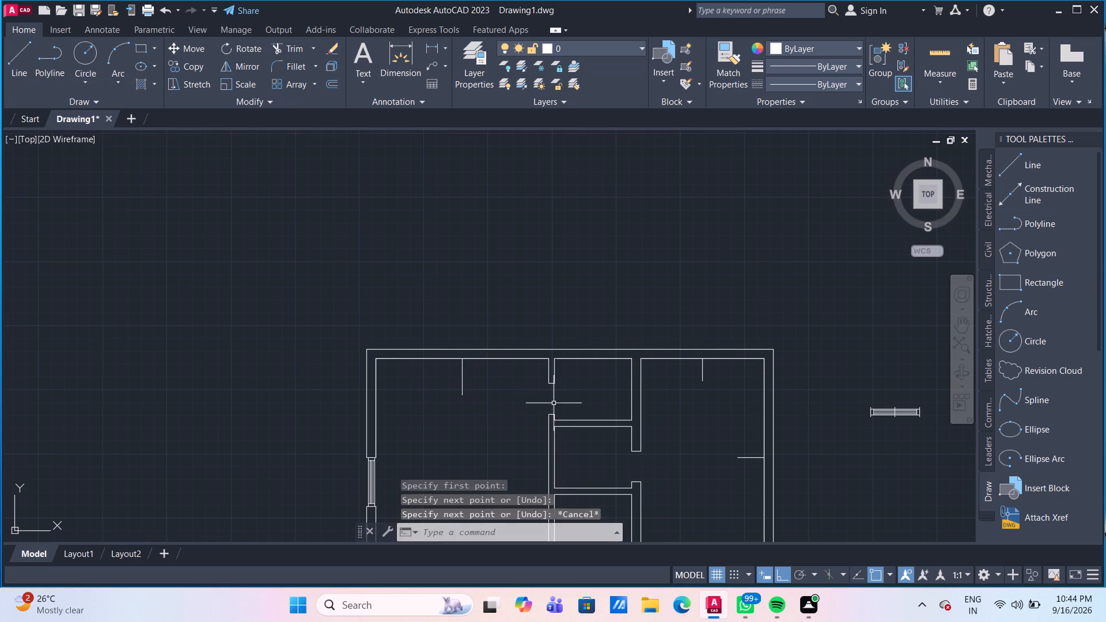
Copy the loose window symbol east of the plan straight down to a second spot below the original.
scroll(554, 403, "down", 2)
middle_click_drag(635, 432, 540, 246)
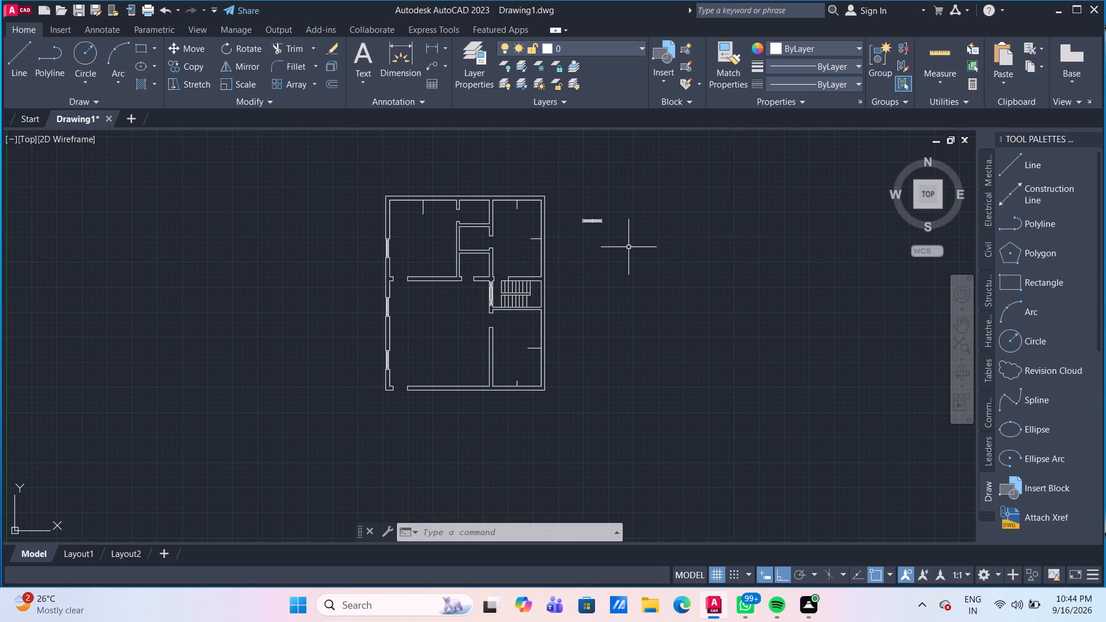
scroll(627, 244, "up", 1)
left_click(627, 244)
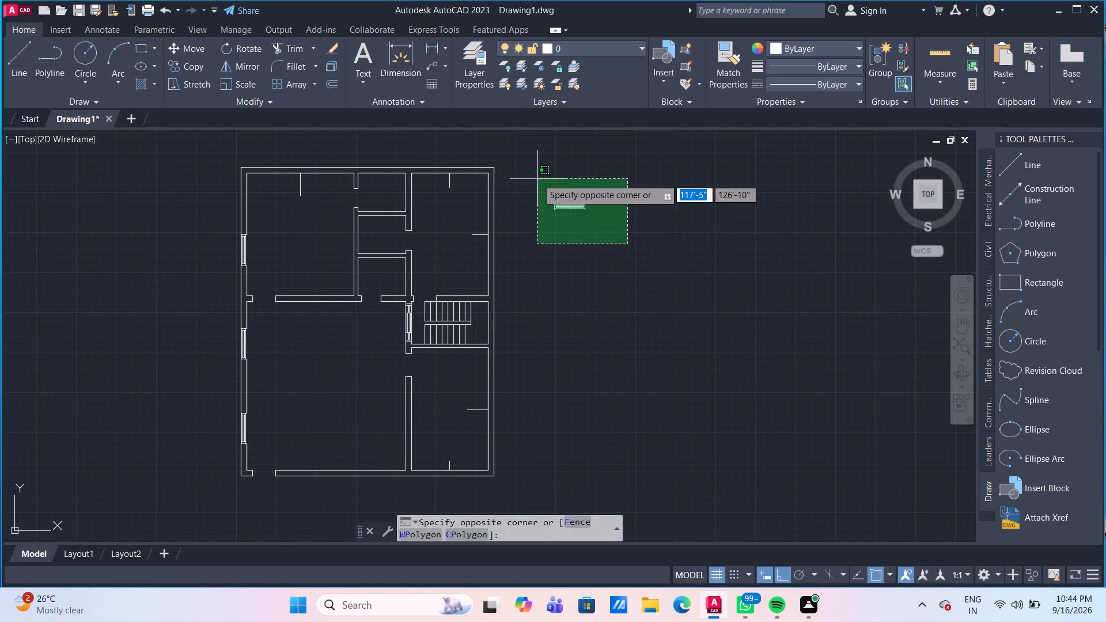
left_click(537, 179)
type("CO")
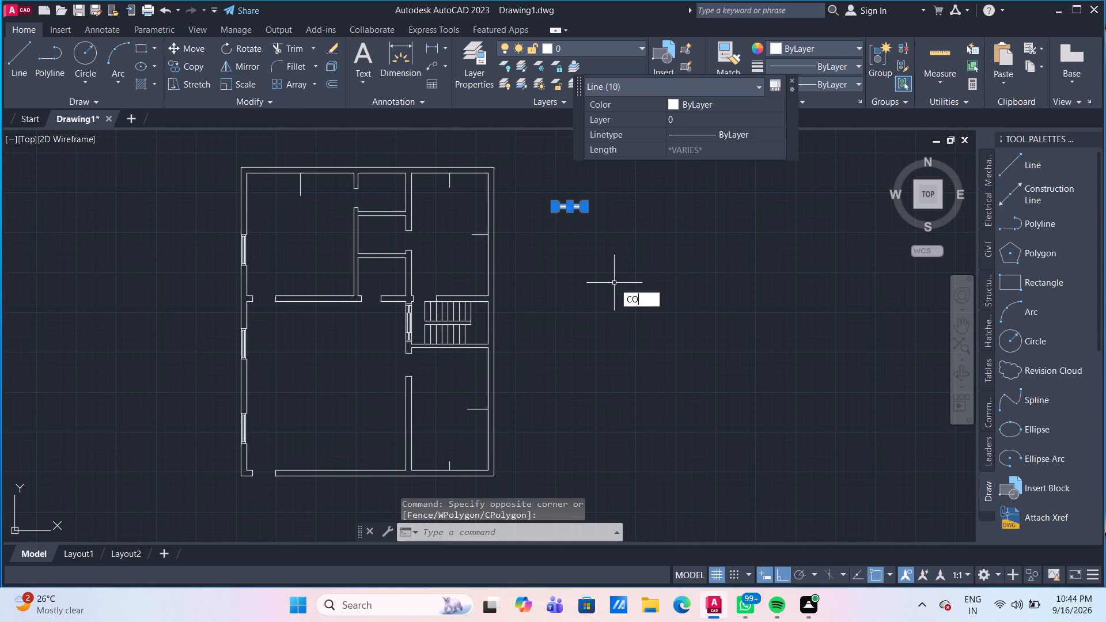
key("Return")
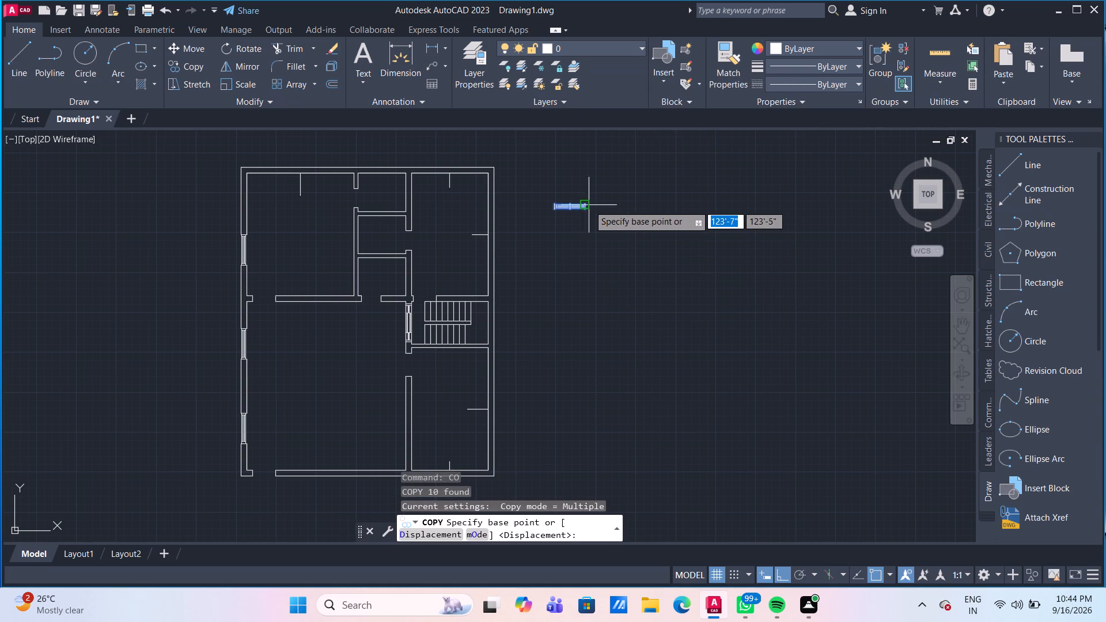
left_click_drag(589, 205, 601, 246)
left_click(615, 312)
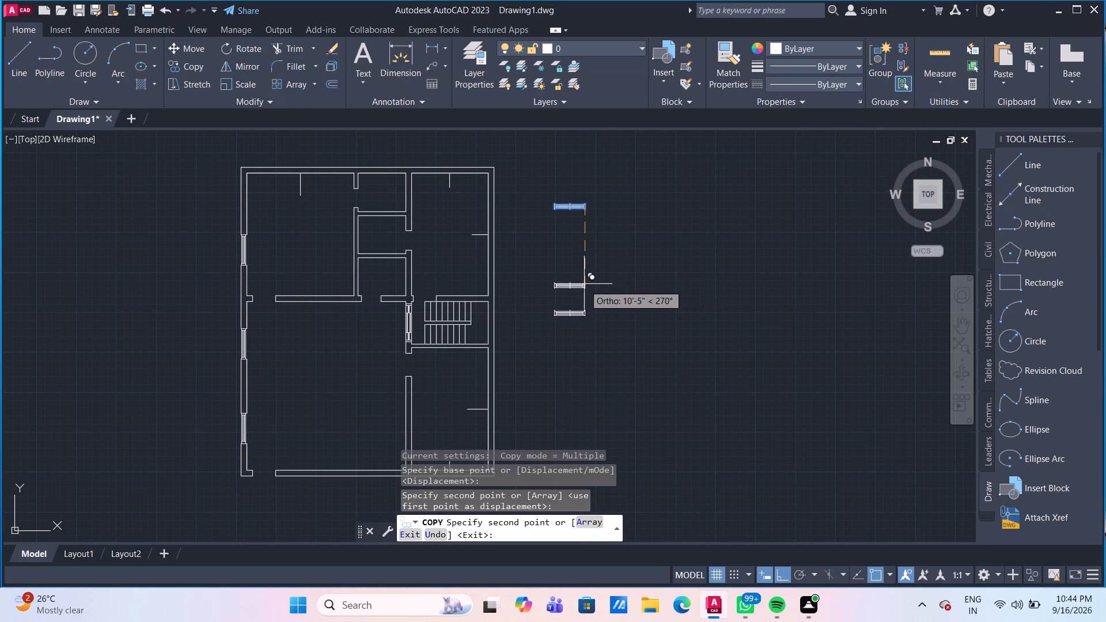
scroll(584, 284, "up", 5)
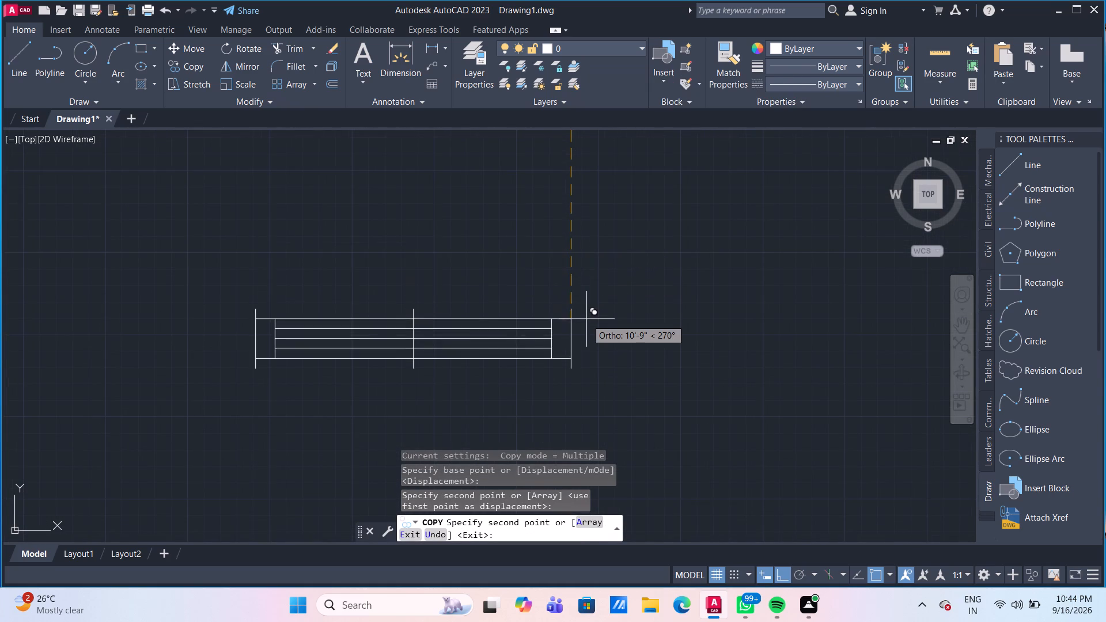
scroll(586, 319, "down", 2)
key("Escape")
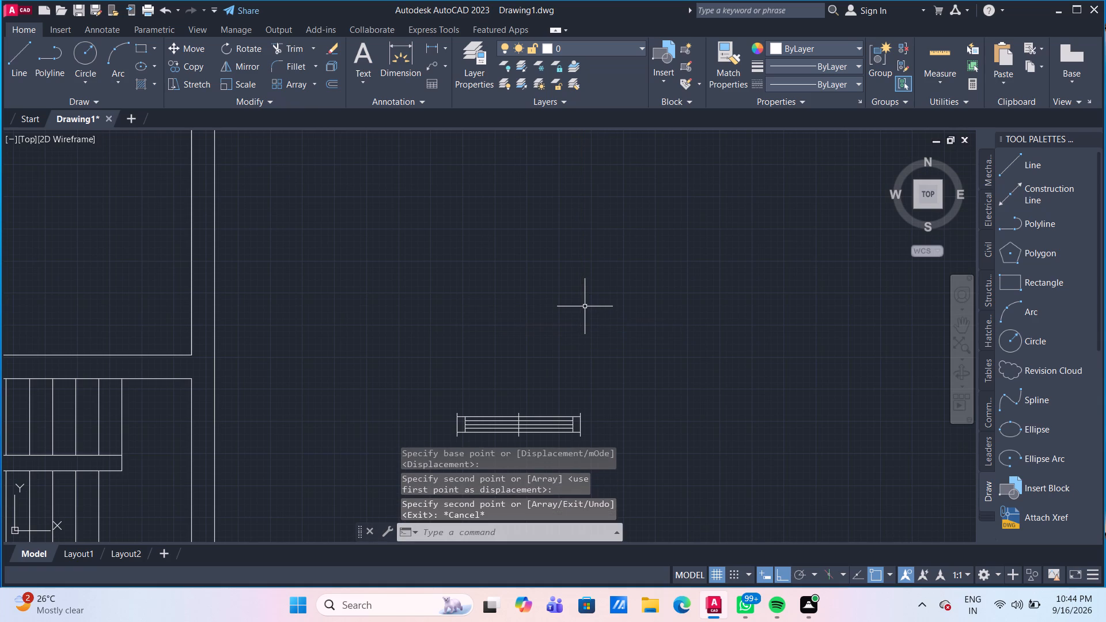
Copy the lower loose window from its centre line's bottom end onto the southeast room's outer south wall line, in line with the midpoint guide.
middle_click_drag(564, 360, 550, 262)
left_click_drag(598, 363, 564, 323)
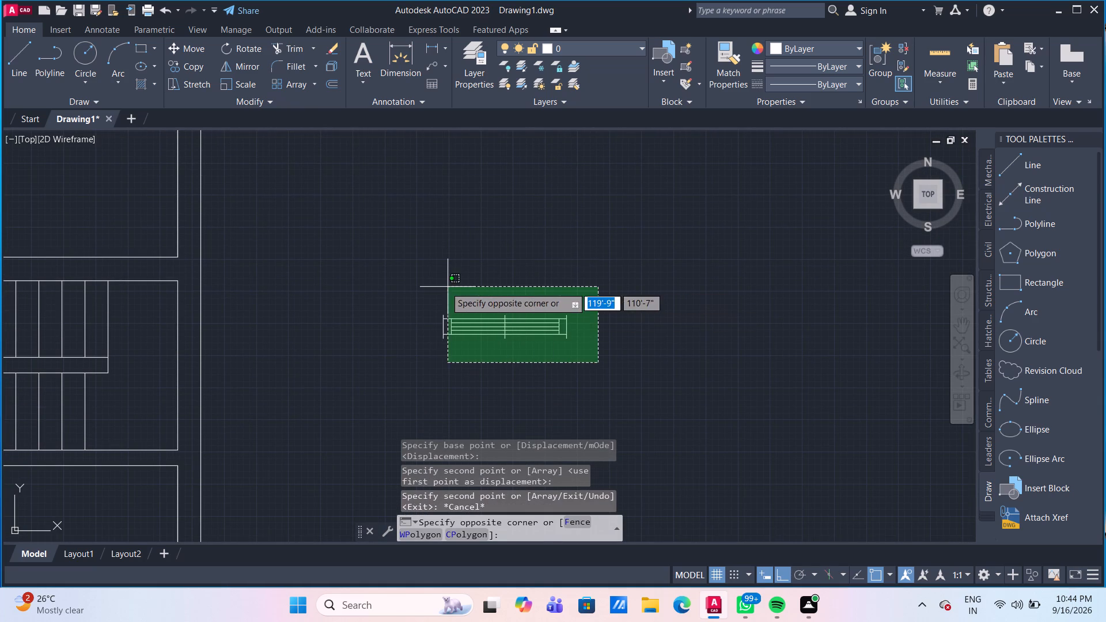
left_click(377, 280)
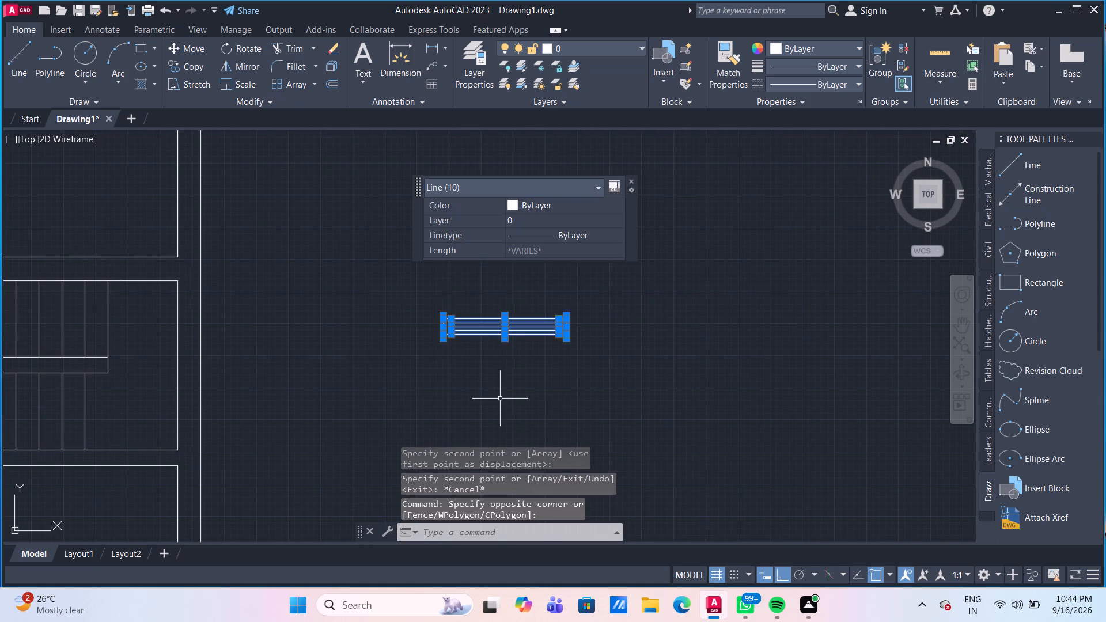
type("CO")
key("Return")
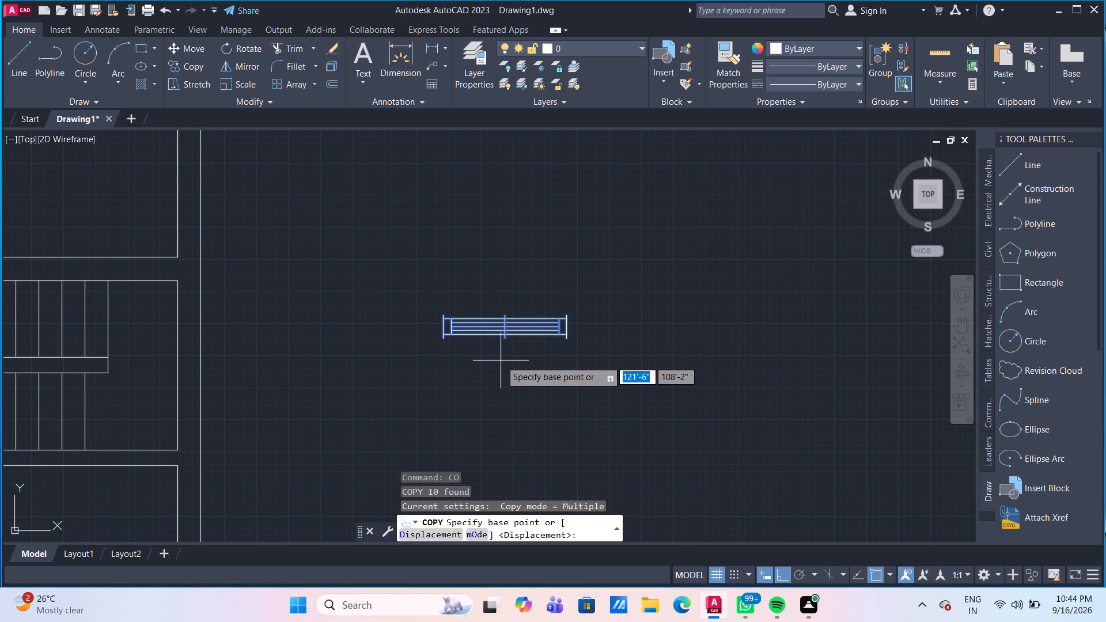
scroll(501, 361, "down", 4)
middle_click_drag(497, 396, 497, 369)
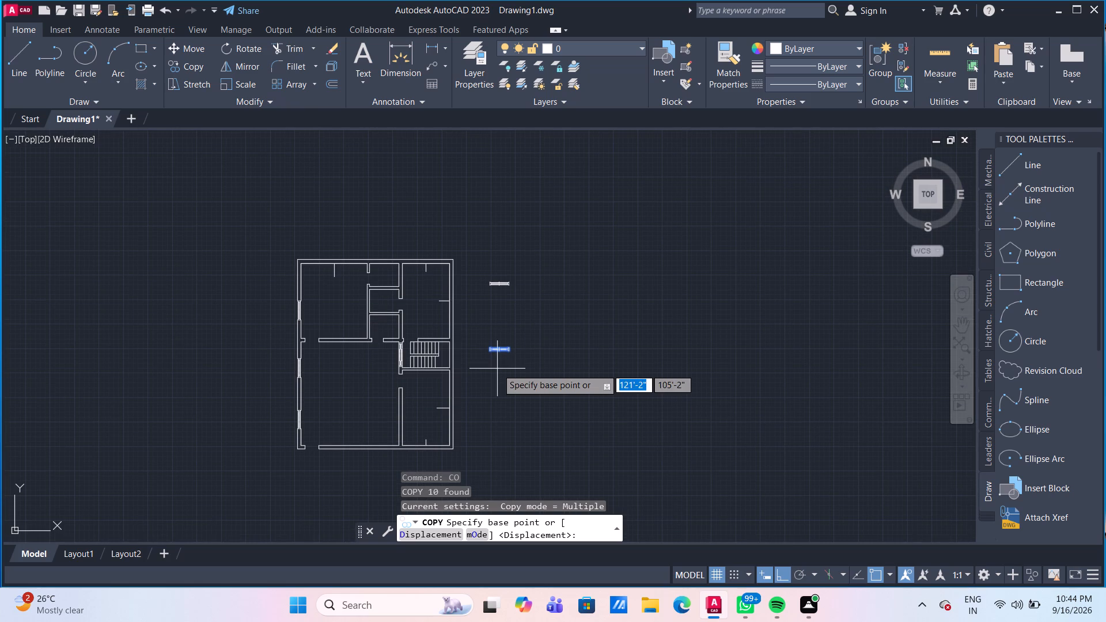
middle_click_drag(498, 365, 498, 333)
scroll(499, 337, "up", 5)
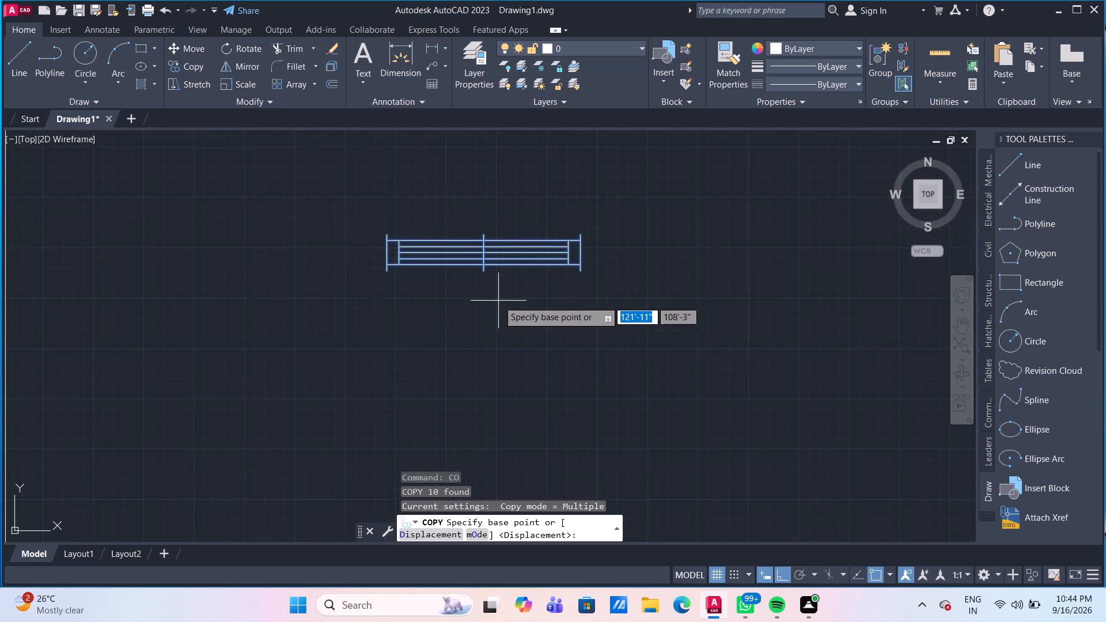
left_click(485, 274)
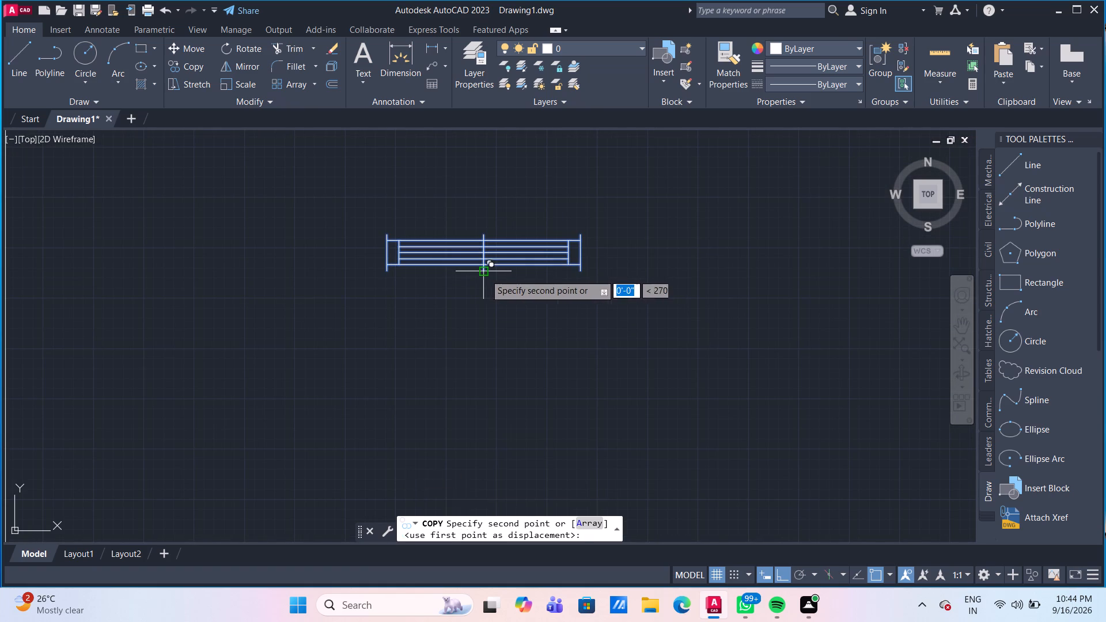
scroll(483, 372, "down", 3)
middle_click_drag(388, 413, 454, 285)
scroll(403, 381, "down", 1)
scroll(454, 285, "up", 1)
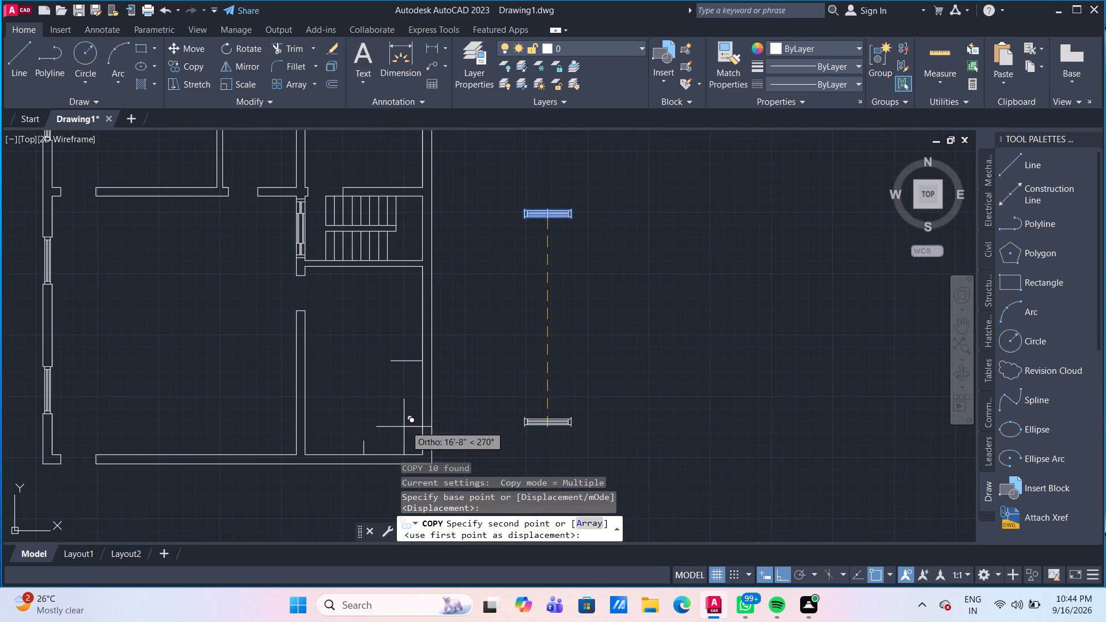
middle_click_drag(388, 434, 432, 316)
scroll(418, 352, "up", 3)
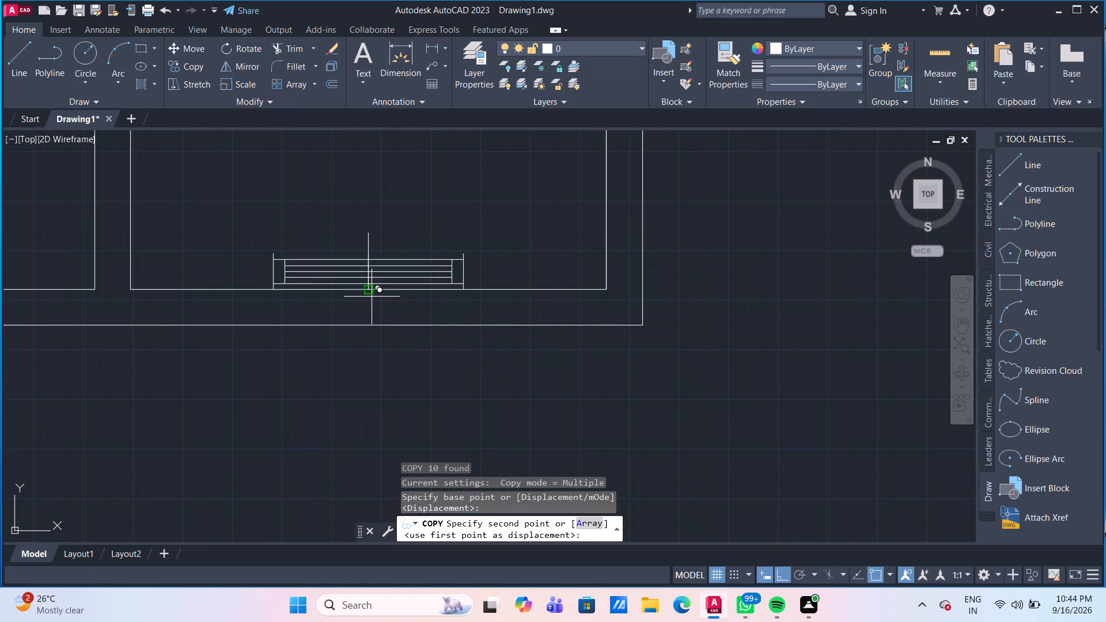
left_click(368, 325)
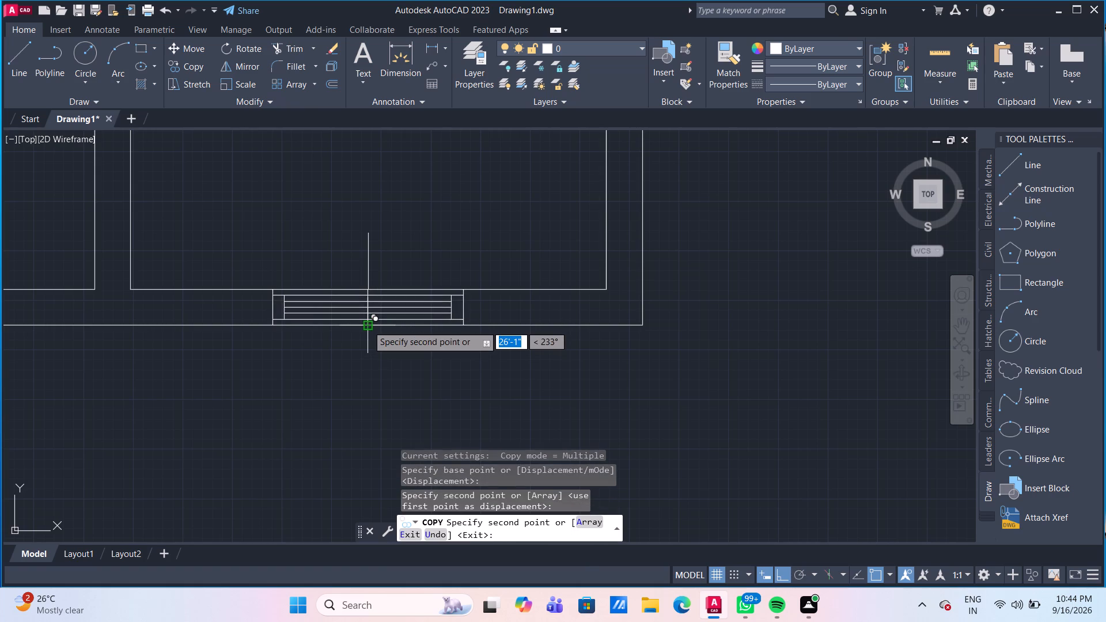
Place another window copy in the northwest room's north wall, at the top end of its midpoint guide.
scroll(376, 344, "up", 2)
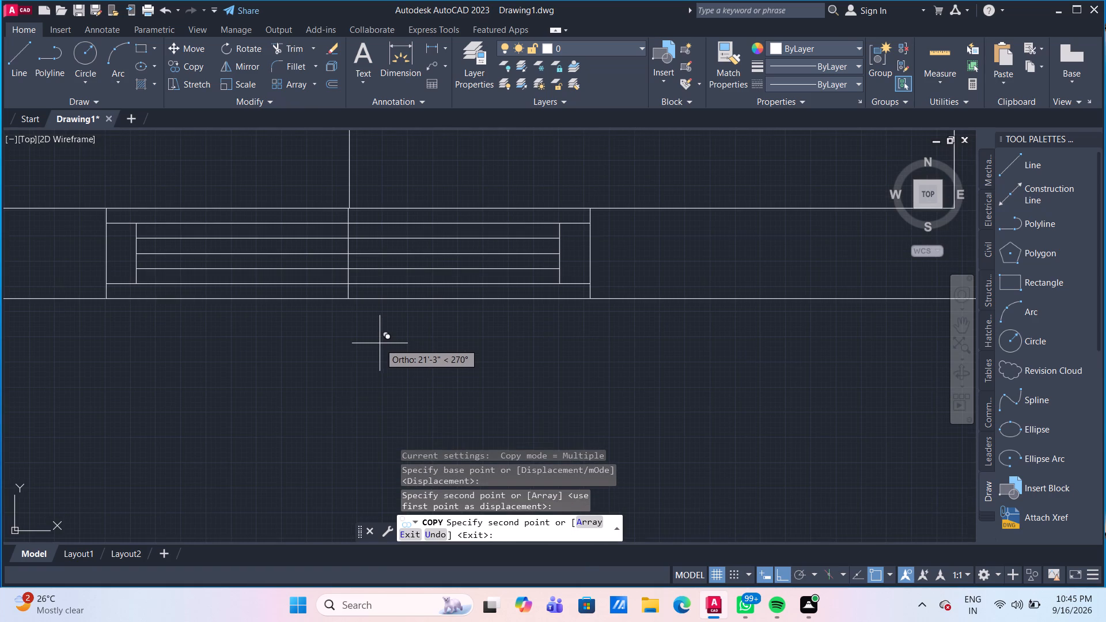
middle_click_drag(387, 343, 416, 371)
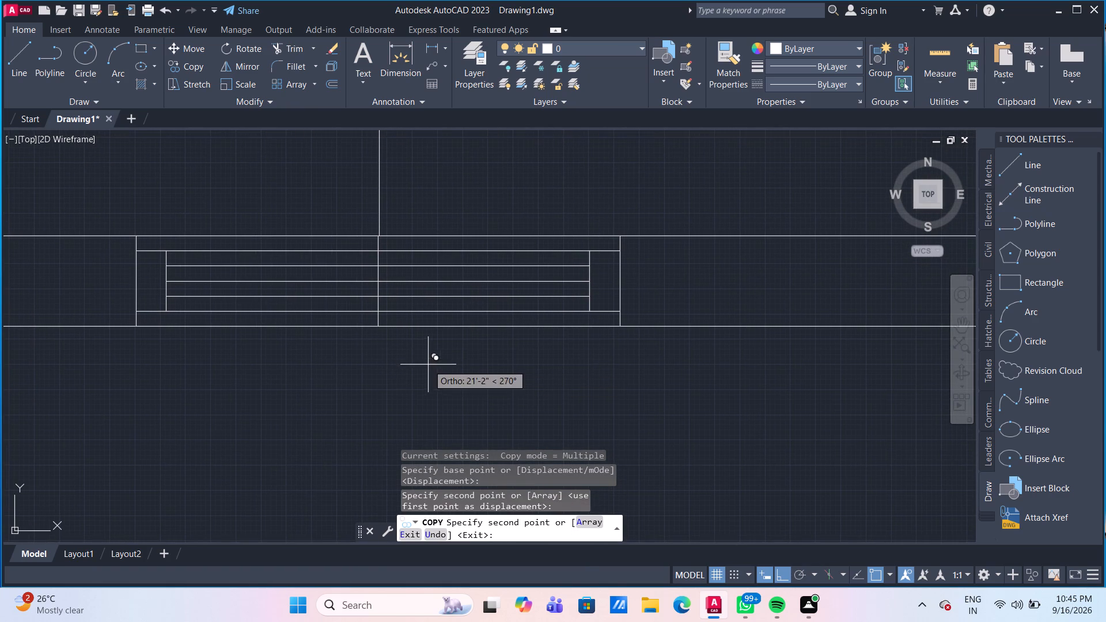
scroll(437, 341, "down", 5)
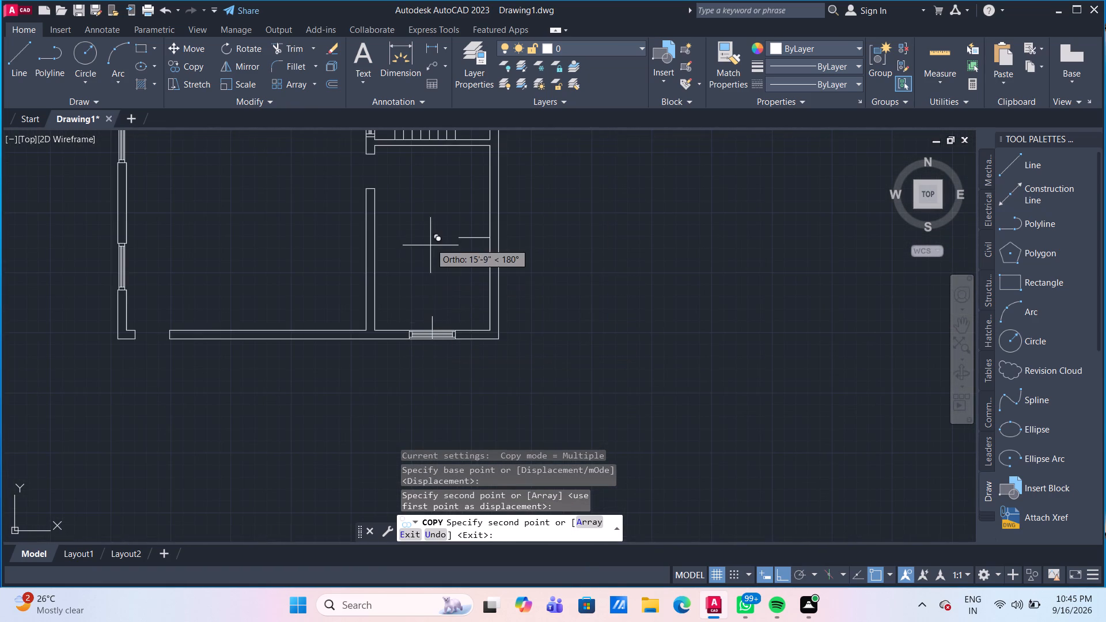
middle_click_drag(428, 235, 491, 444)
middle_click_drag(464, 215, 457, 378)
middle_click_drag(457, 257, 459, 310)
scroll(459, 310, "up", 1)
middle_click_drag(181, 316, 206, 321)
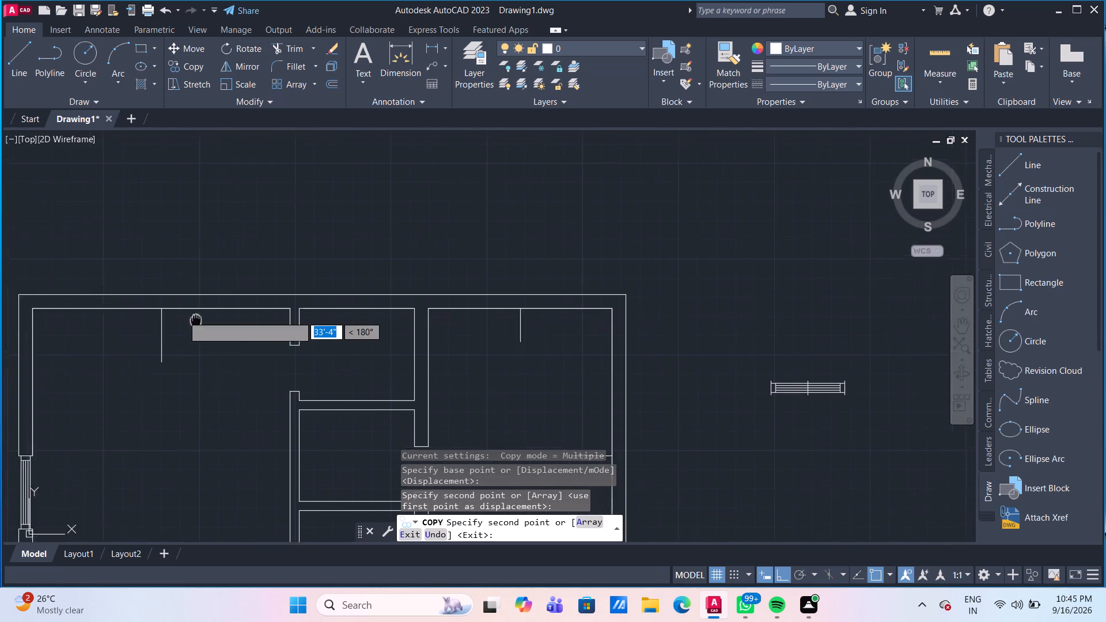
middle_click_drag(206, 321, 280, 336)
scroll(255, 321, "up", 2)
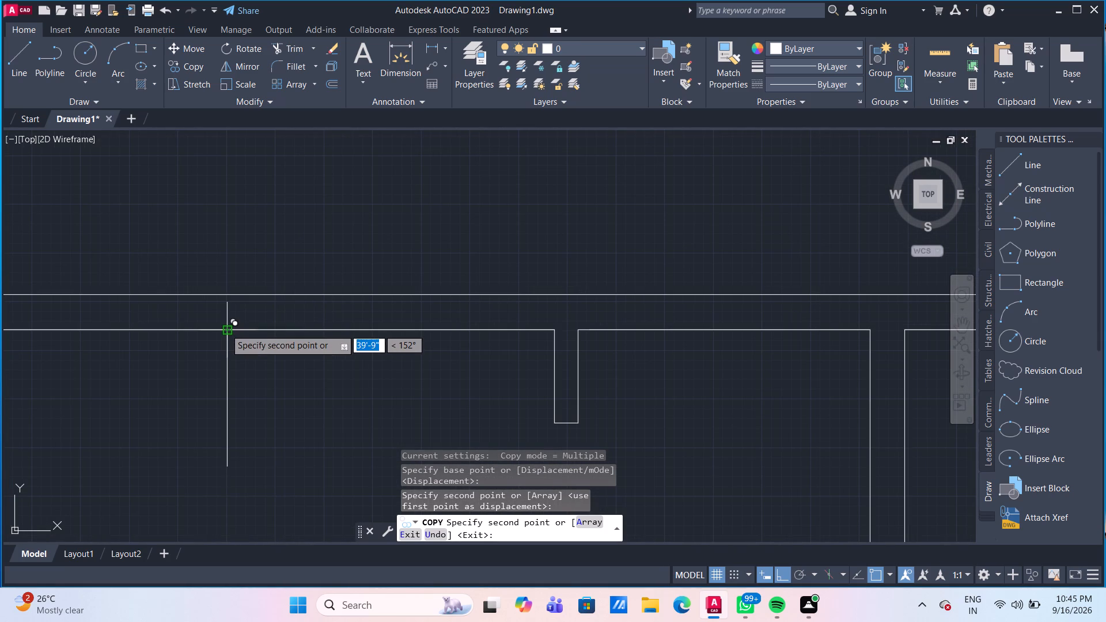
left_click(225, 329)
Place another window copy on the northeast room's inner north wall line, west of its vertical guide, and finish copying.
scroll(381, 357, "down", 2)
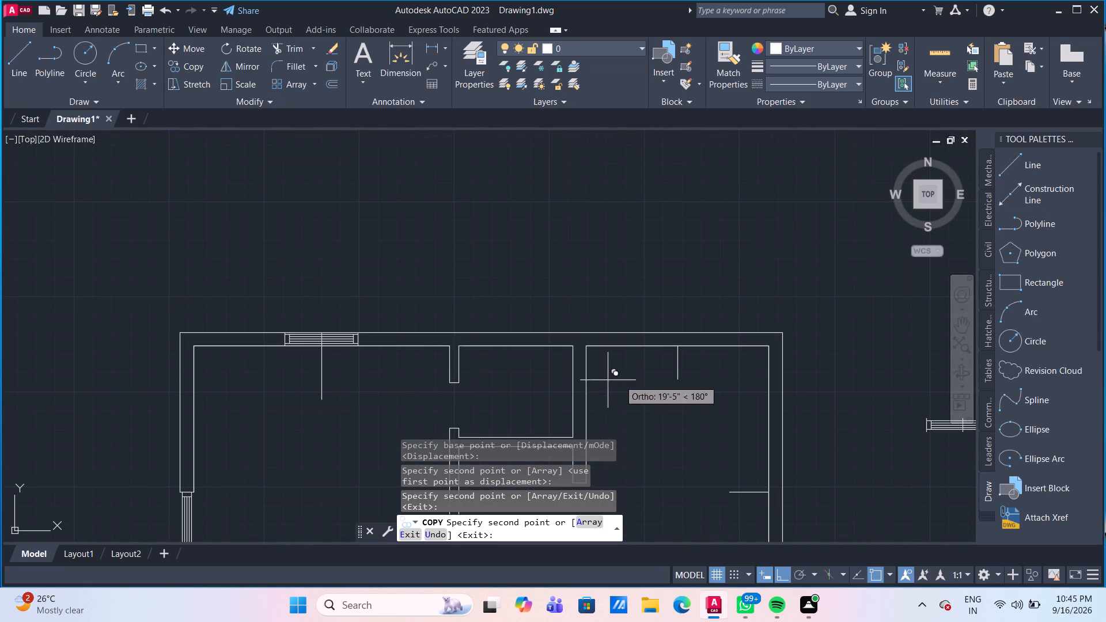
middle_click_drag(660, 368, 544, 347)
scroll(515, 318, "up", 3)
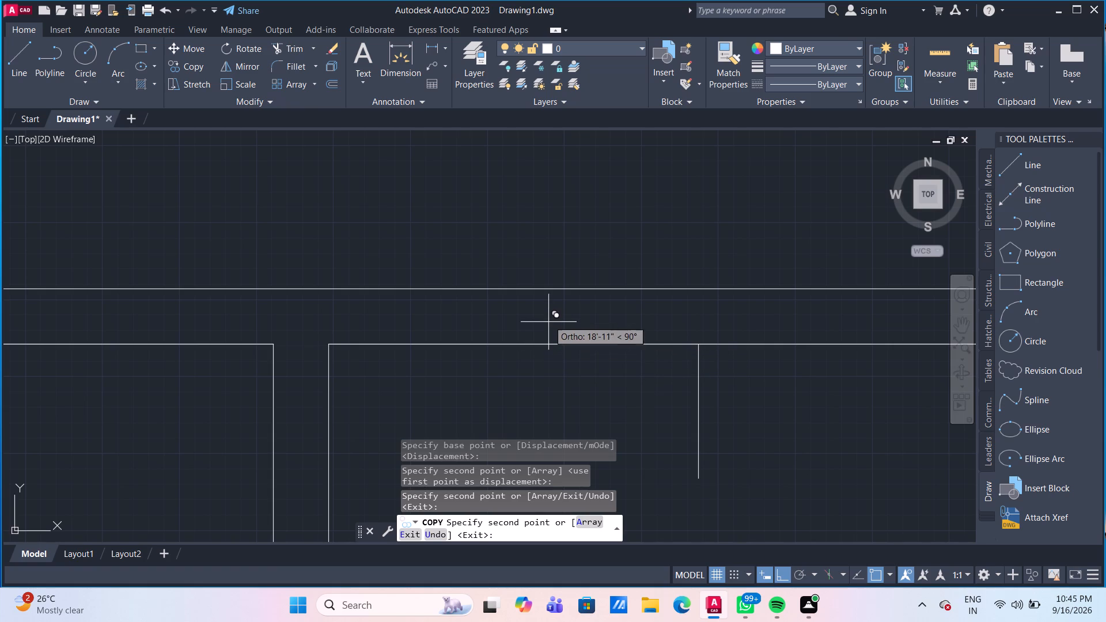
left_click(548, 350)
scroll(637, 401, "down", 1)
scroll(669, 379, "up", 2)
key("Escape")
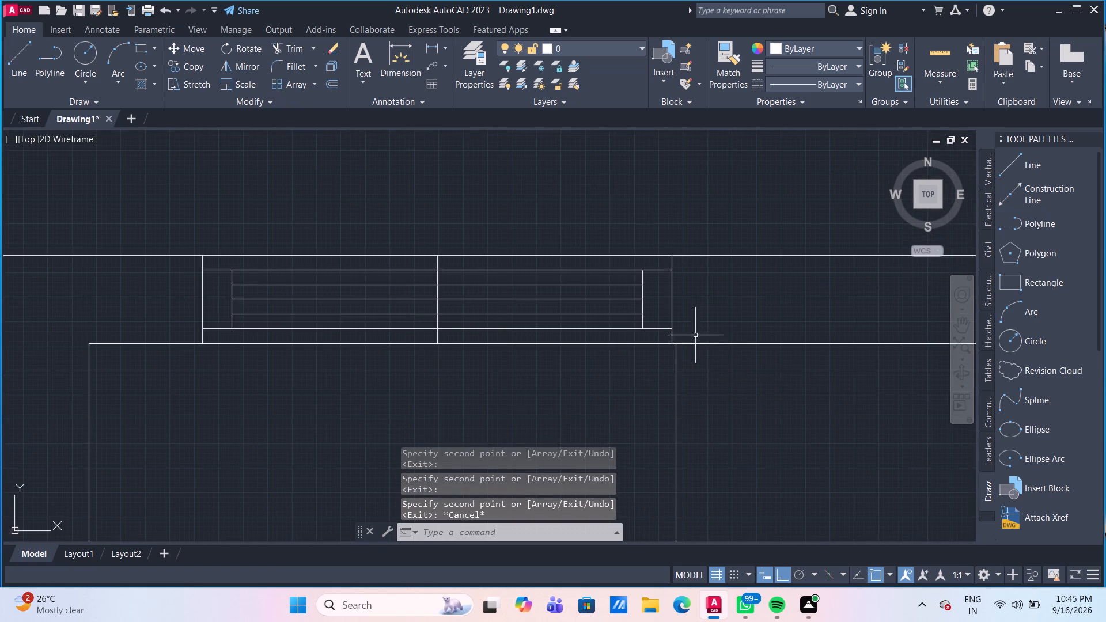
Move the northeast room's north window east so its southeast corner meets the top end of the vertical guide.
scroll(694, 333, "up", 2)
scroll(667, 331, "down", 1)
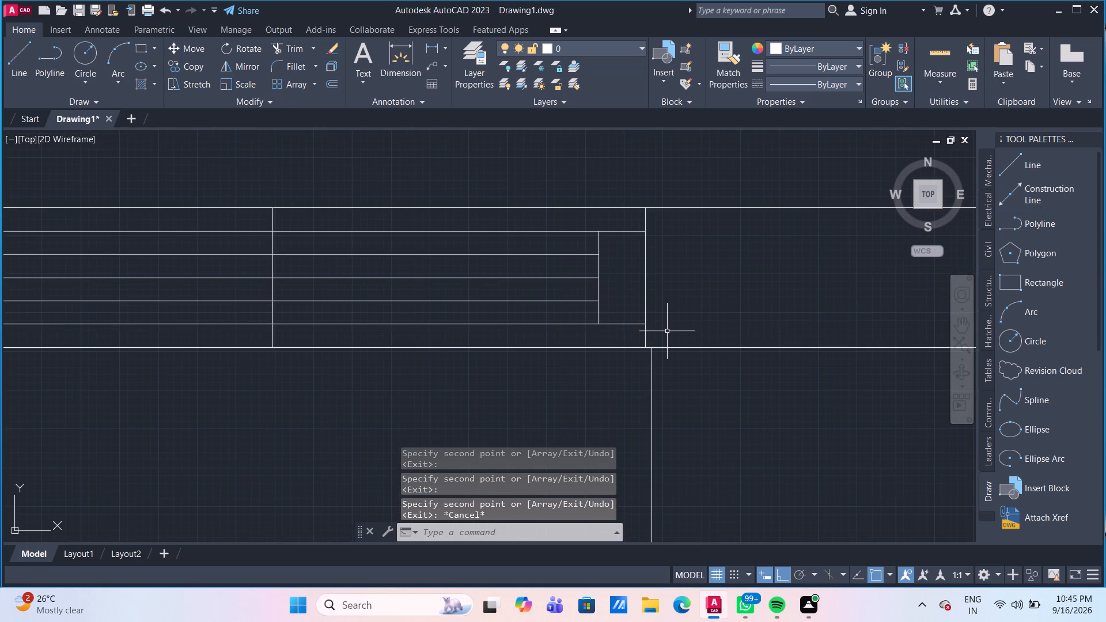
scroll(667, 331, "down", 3)
scroll(658, 338, "up", 2)
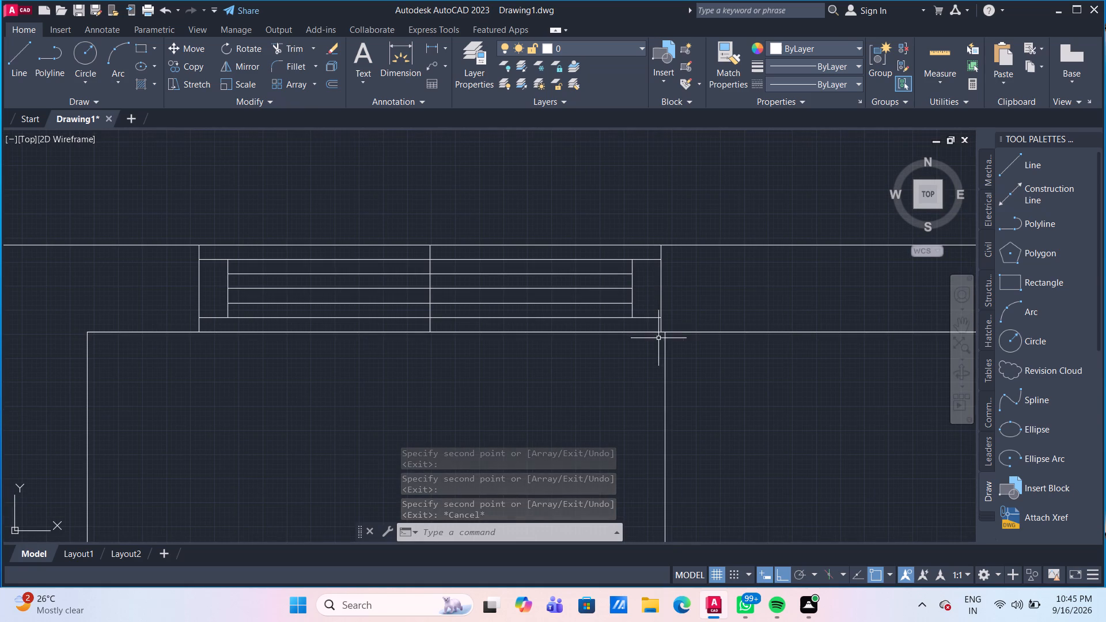
left_click_drag(668, 323, 656, 318)
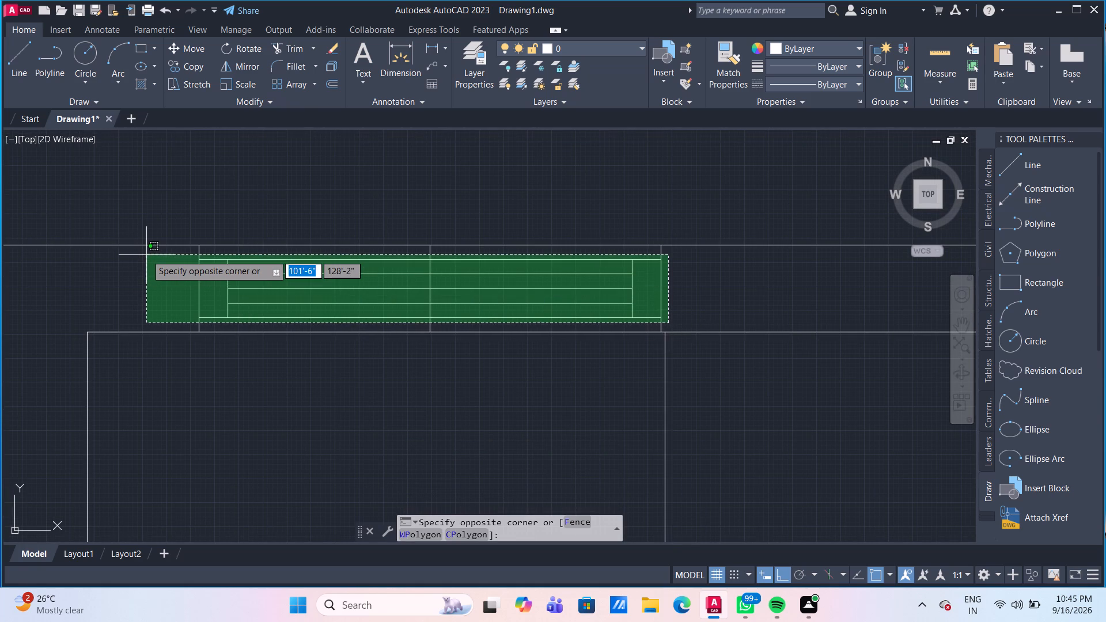
left_click(146, 255)
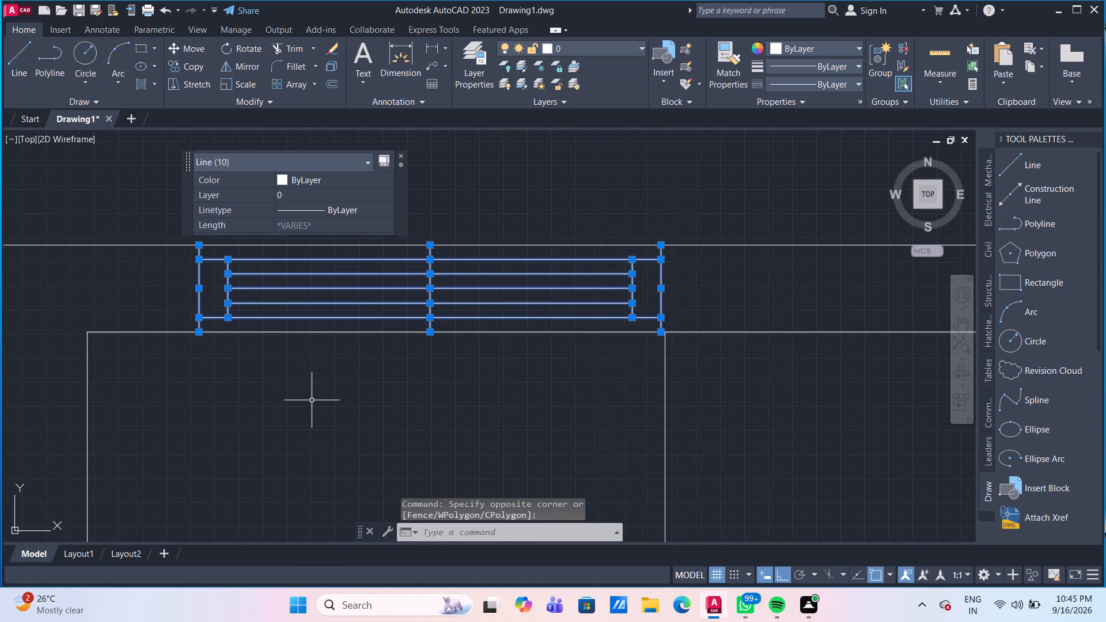
key("m")
key("Return")
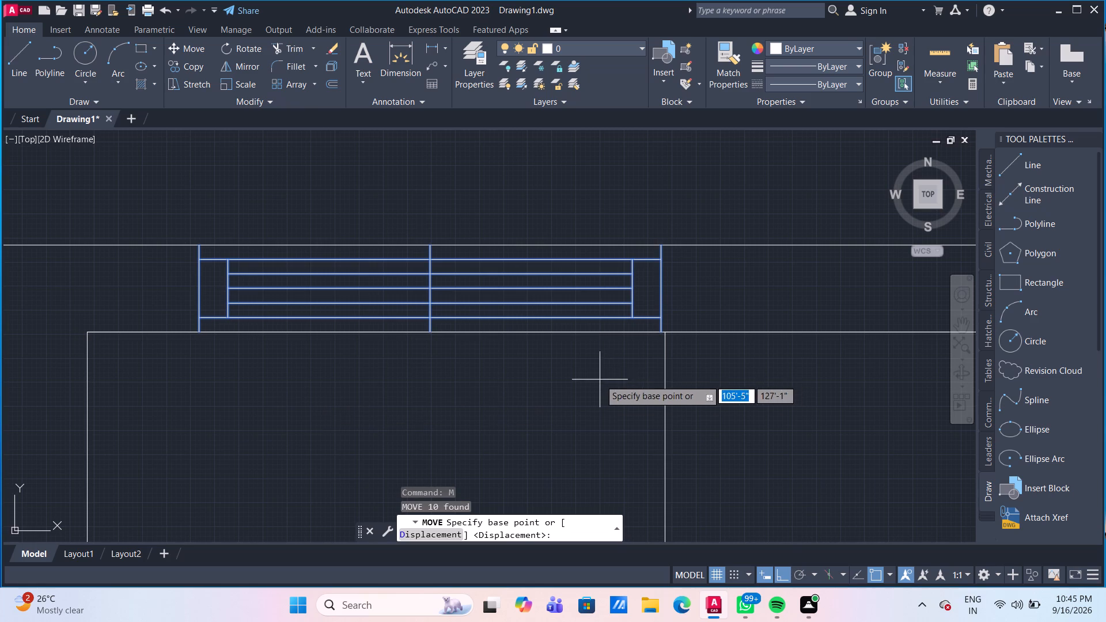
scroll(632, 339, "up", 2)
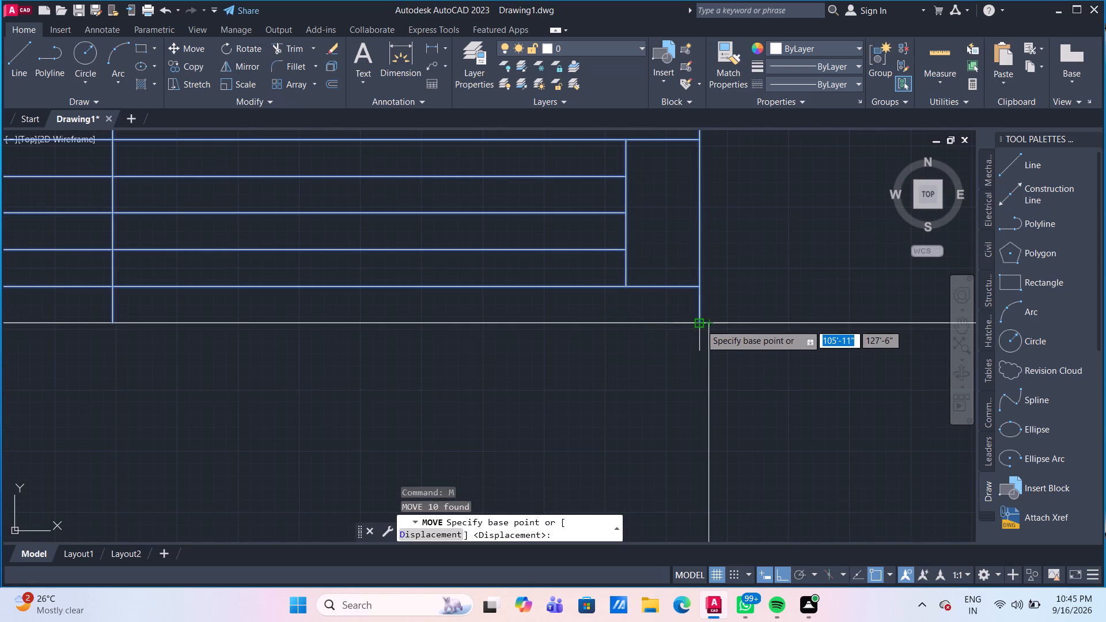
left_click(700, 324)
left_click(709, 324)
scroll(738, 388, "down", 3)
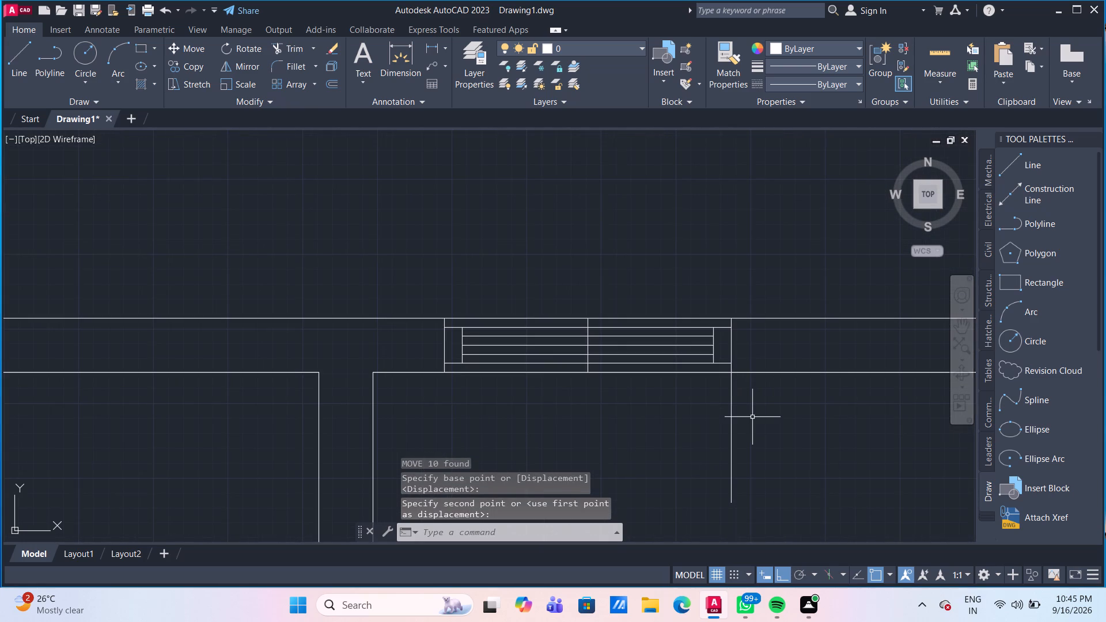
Examine the plan around the staircase and the window in the southeast room's south wall.
middle_click_drag(752, 418, 697, 298)
scroll(697, 298, "down", 3)
middle_click_drag(702, 508, 596, 241)
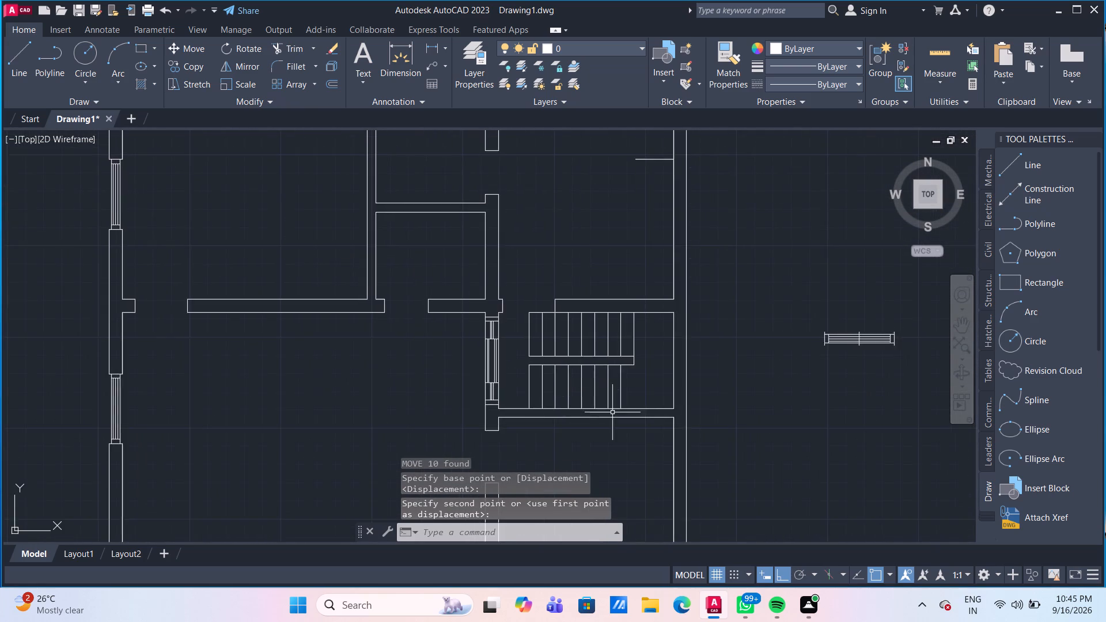
scroll(612, 412, "up", 1)
middle_click_drag(614, 406, 601, 295)
middle_click(586, 356)
scroll(586, 356, "up", 1)
scroll(586, 356, "down", 5)
middle_click_drag(591, 438, 587, 389)
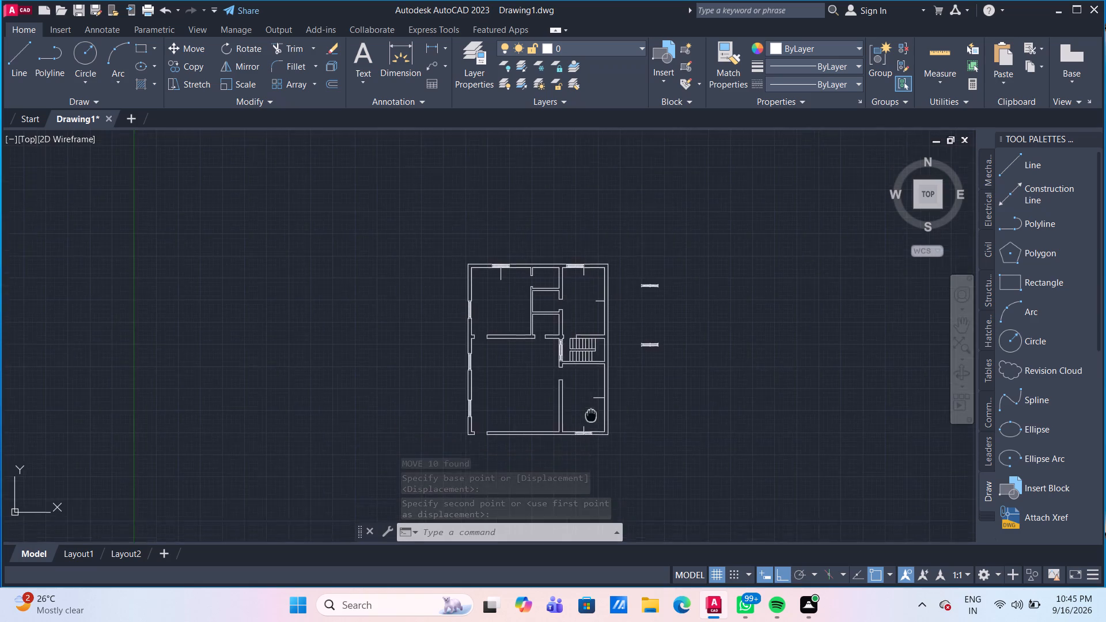
middle_click_drag(587, 389, 583, 324)
scroll(574, 370, "up", 4)
middle_click_drag(586, 285, 586, 438)
scroll(571, 362, "up", 2)
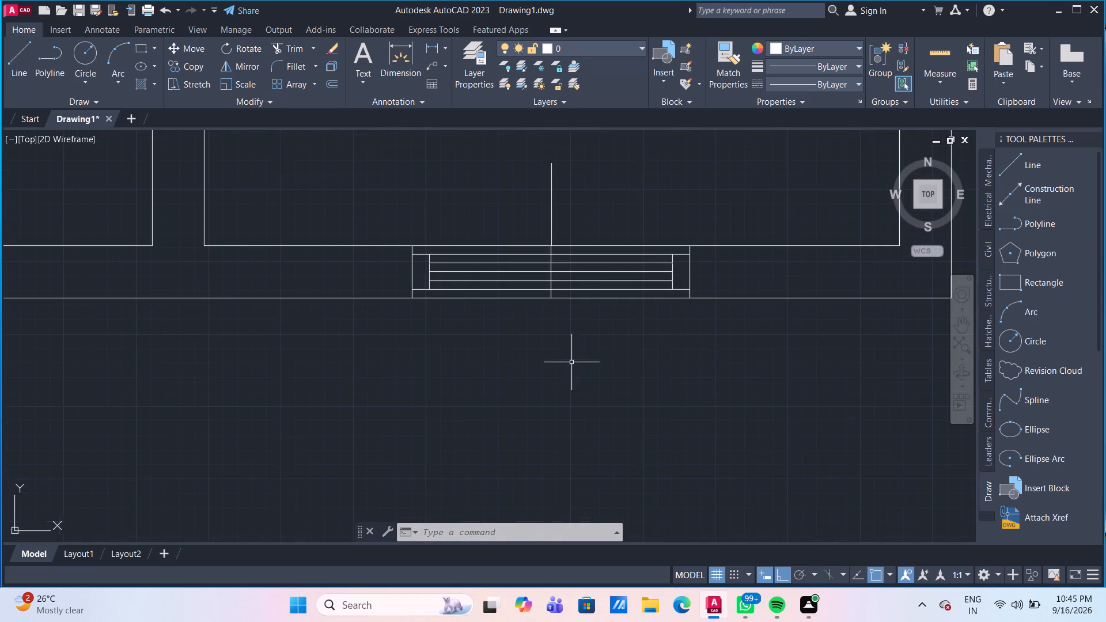
scroll(571, 362, "up", 1)
middle_click_drag(571, 362, 557, 441)
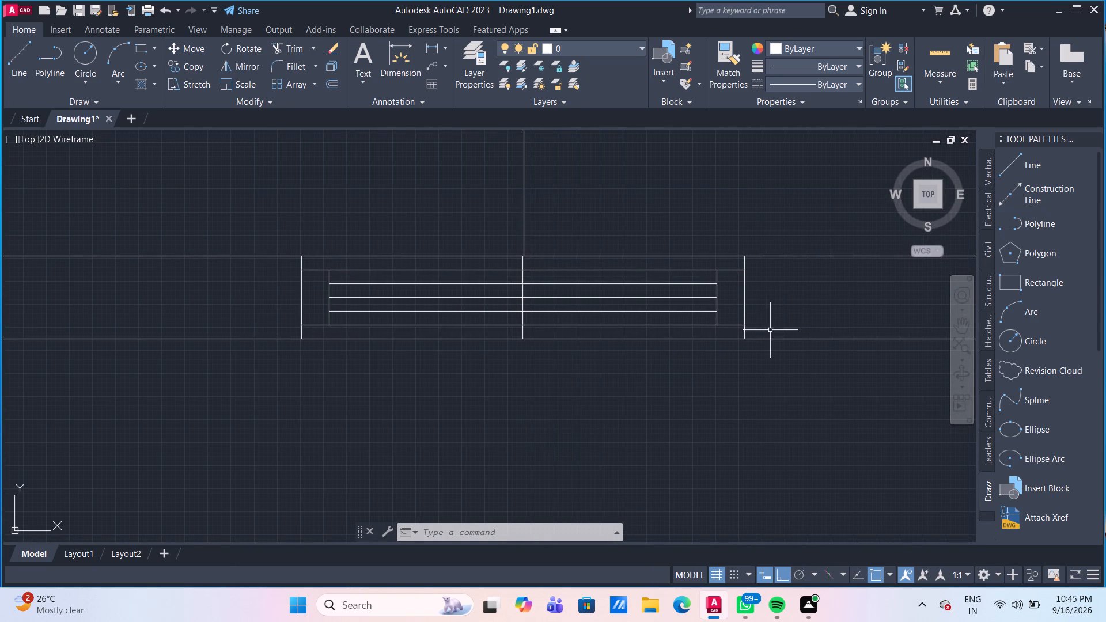
Move the southeast room's south window east so the top of its centre line meets the bottom end of the vertical guide.
left_click(769, 331)
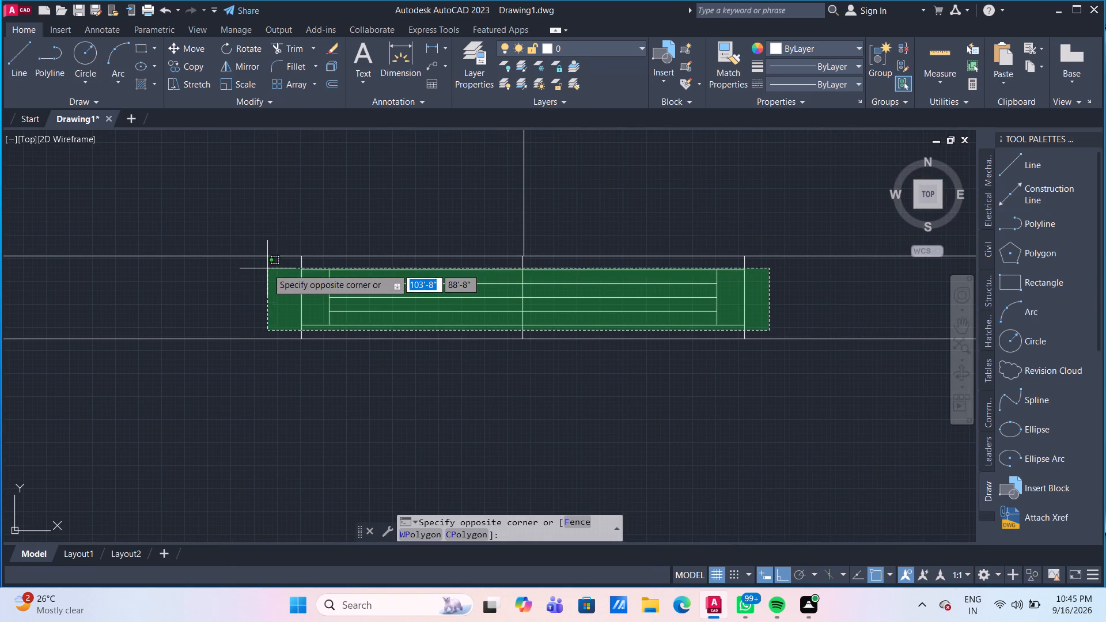
left_click(274, 268)
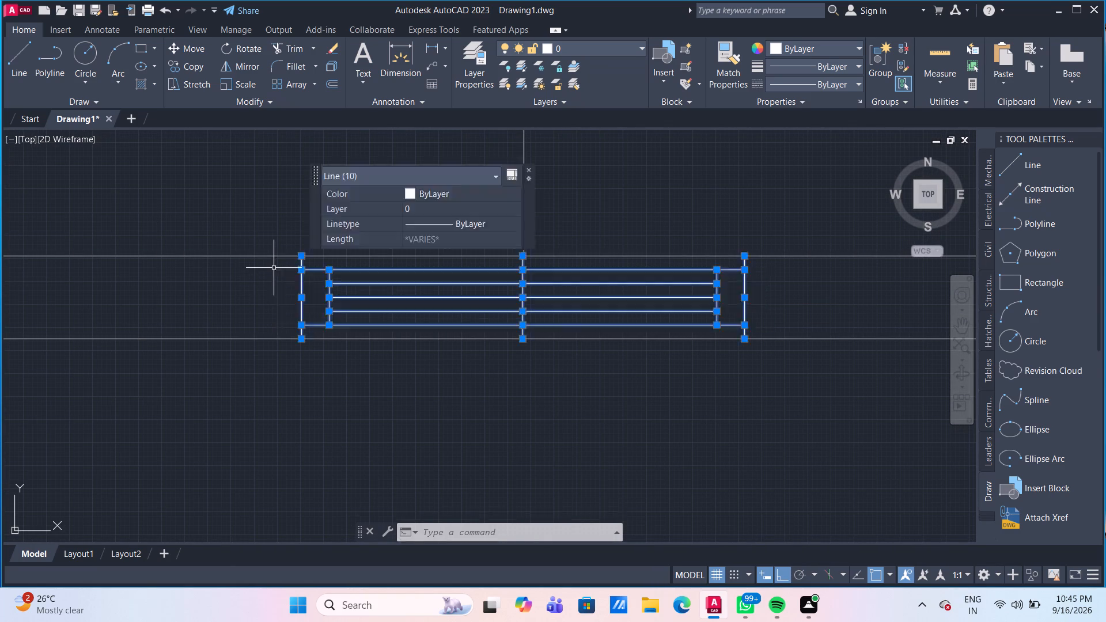
key("m")
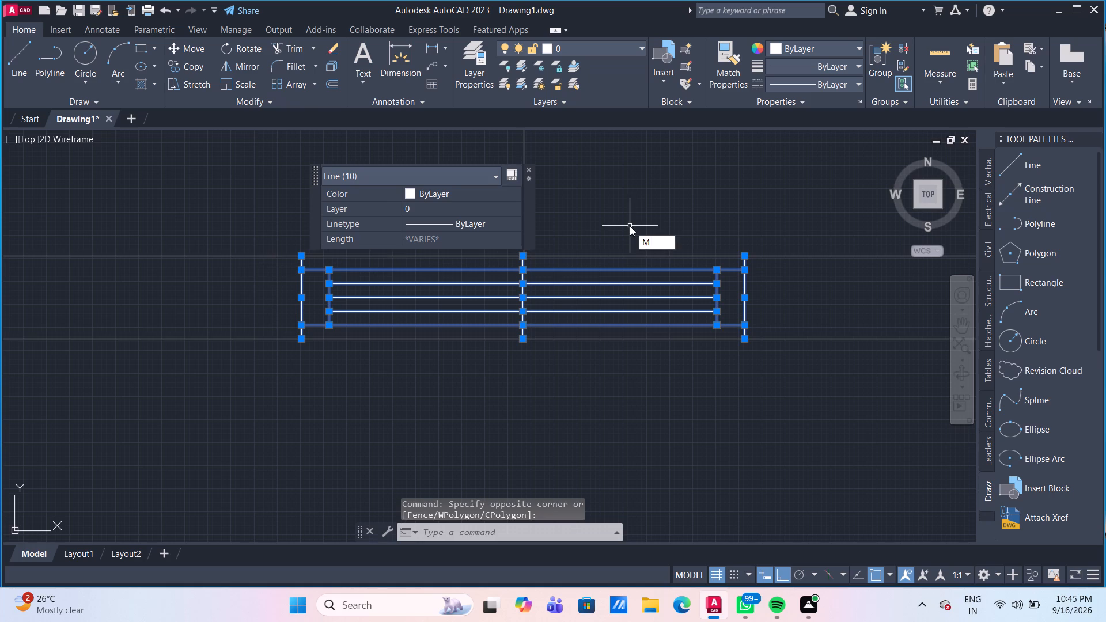
key("Return")
scroll(610, 231, "up", 1)
scroll(464, 263, "up", 4)
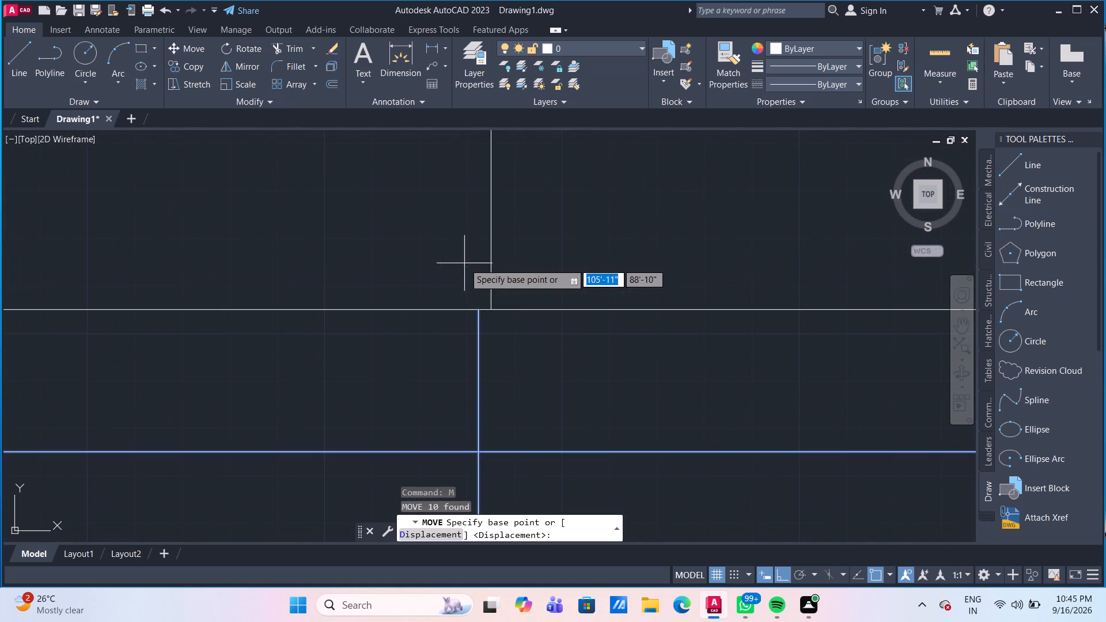
left_click(479, 306)
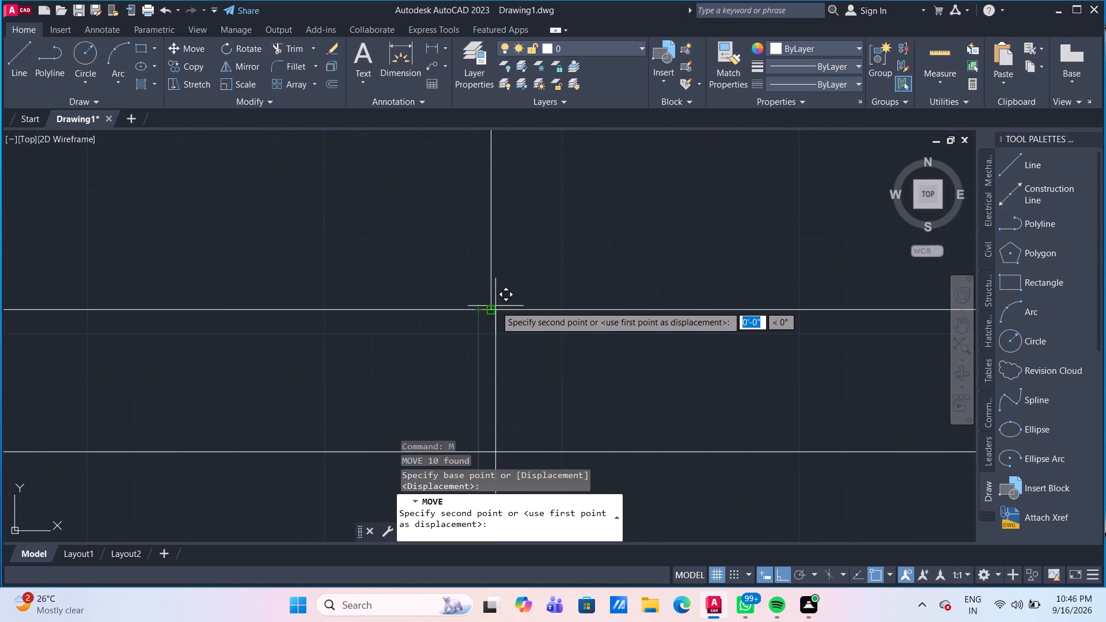
left_click(493, 306)
scroll(638, 310, "down", 4)
scroll(646, 356, "down", 2)
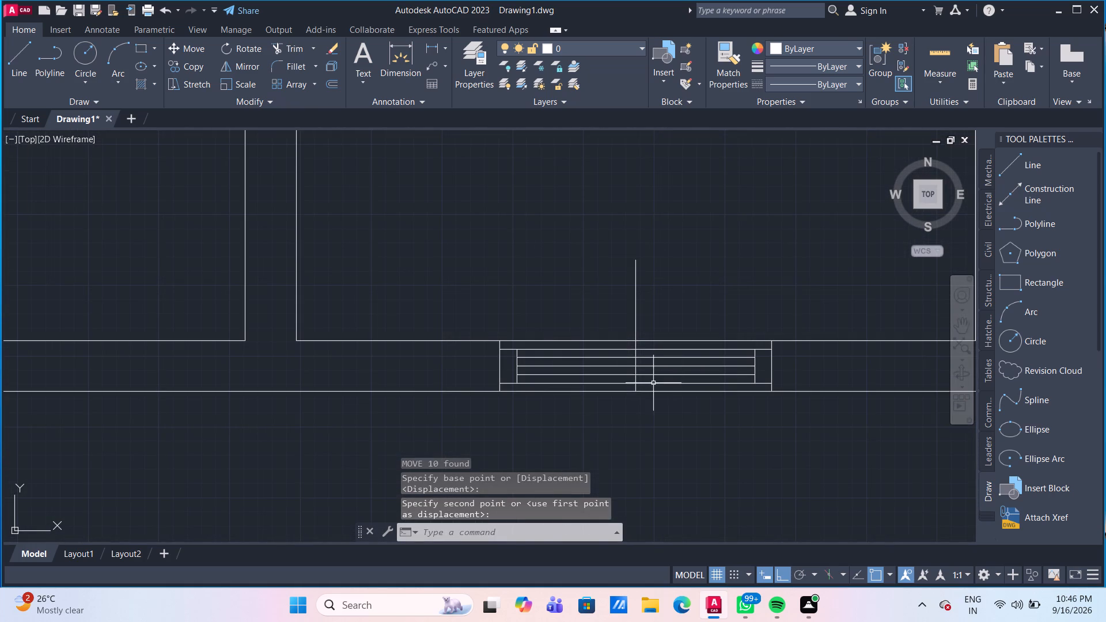
Delete the vertical midpoint guide and the window's centre line at the southeast room's south window.
middle_click_drag(660, 400, 633, 369)
scroll(605, 310, "up", 1)
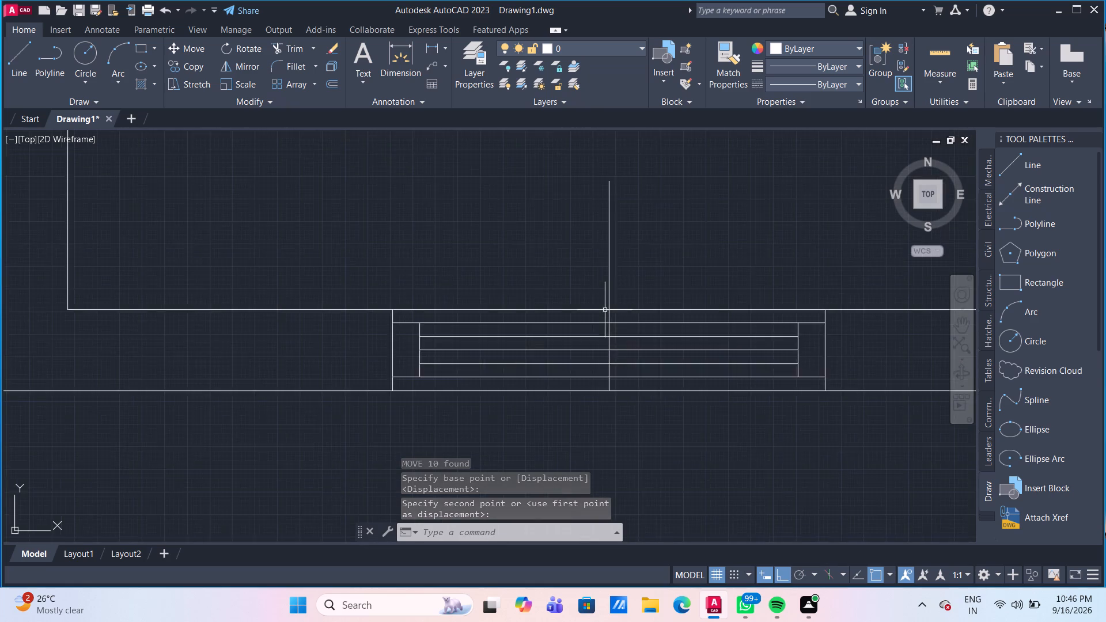
scroll(605, 310, "up", 1)
left_click(609, 315)
left_click(611, 272)
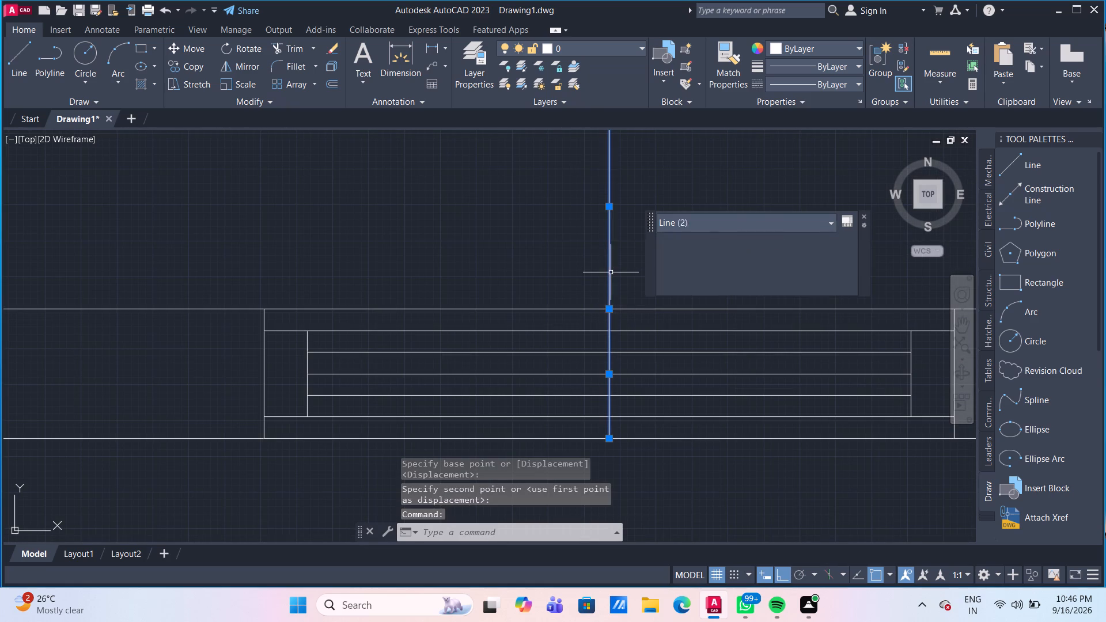
scroll(528, 298, "down", 3)
key("Delete")
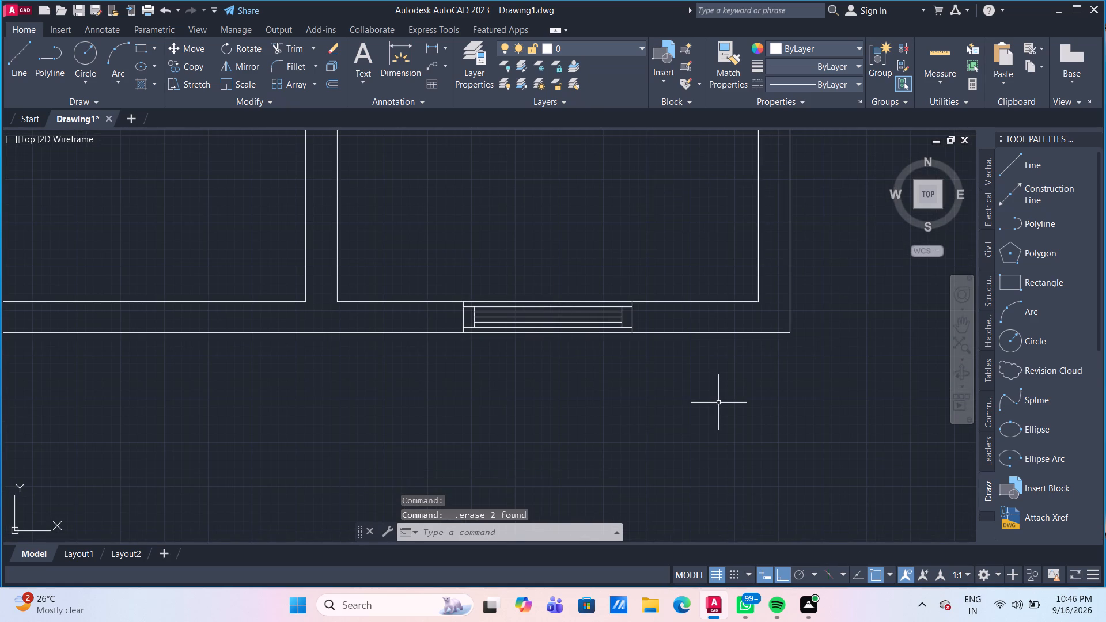
Delete the vertical guides and window centre lines at the north windows of the northwest and northeast rooms.
scroll(718, 403, "down", 3)
middle_click_drag(691, 304, 649, 451)
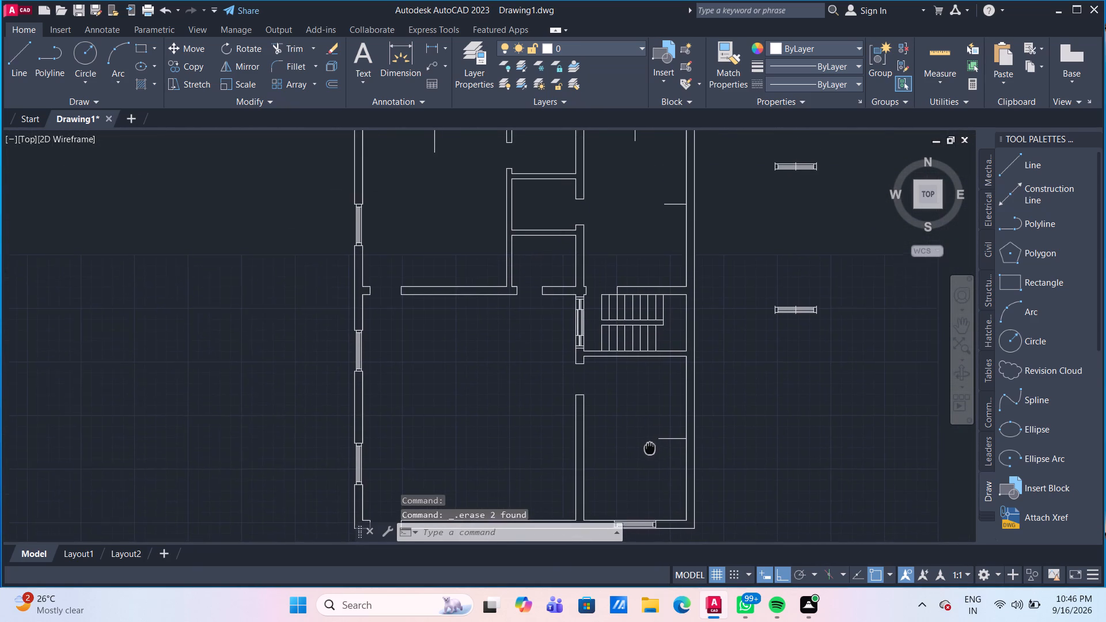
middle_click_drag(649, 451, 649, 468)
middle_click_drag(457, 192, 514, 360)
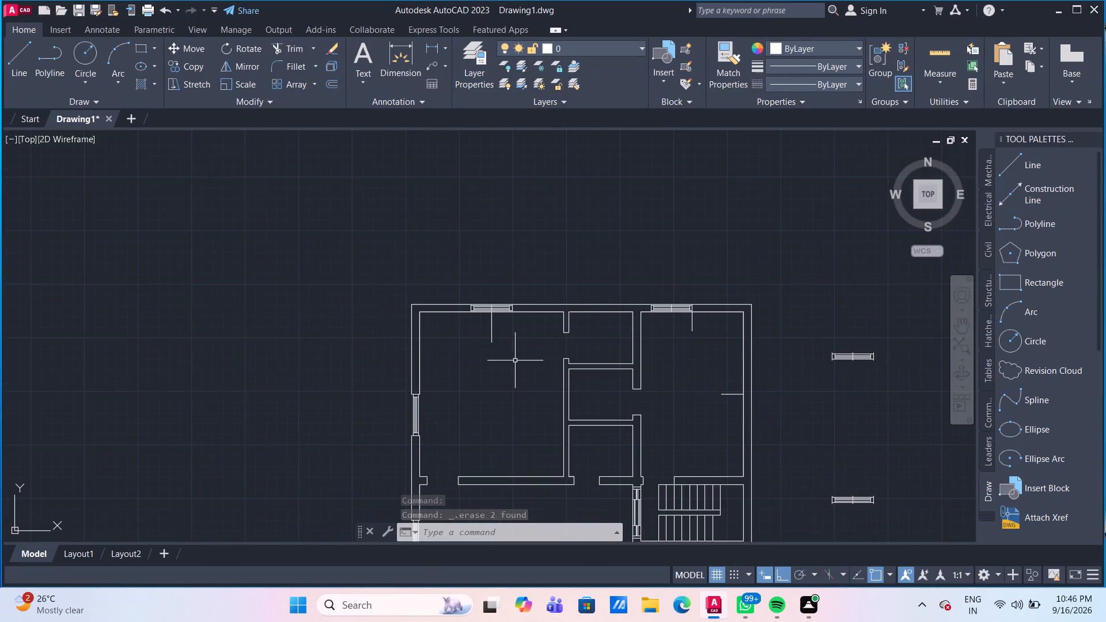
scroll(499, 316, "up", 6)
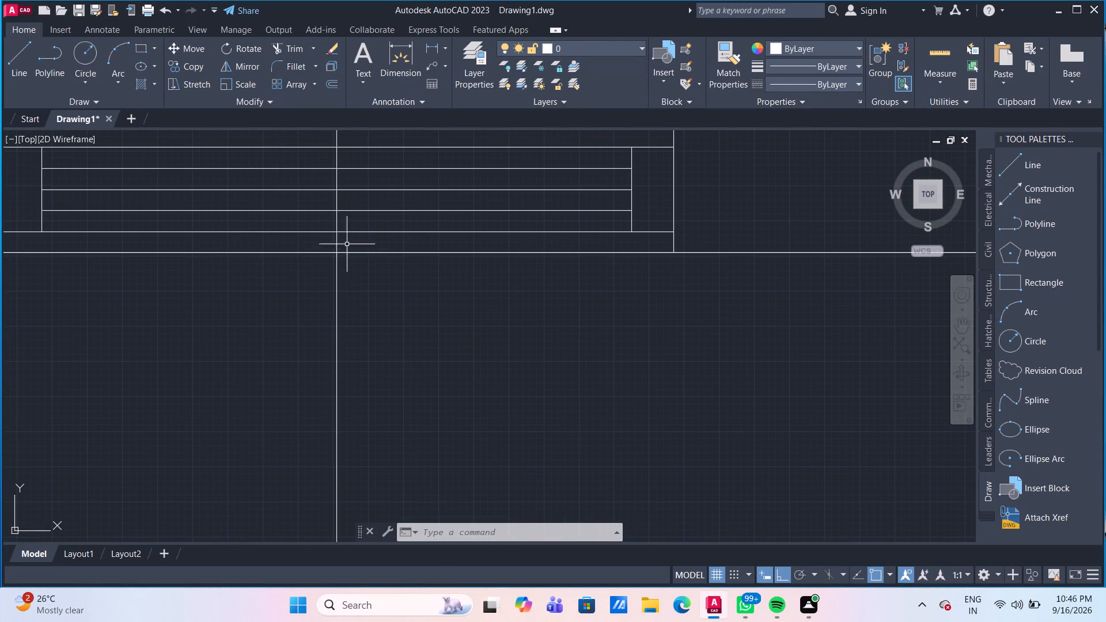
left_click(338, 236)
left_click(337, 302)
scroll(554, 412, "down", 2)
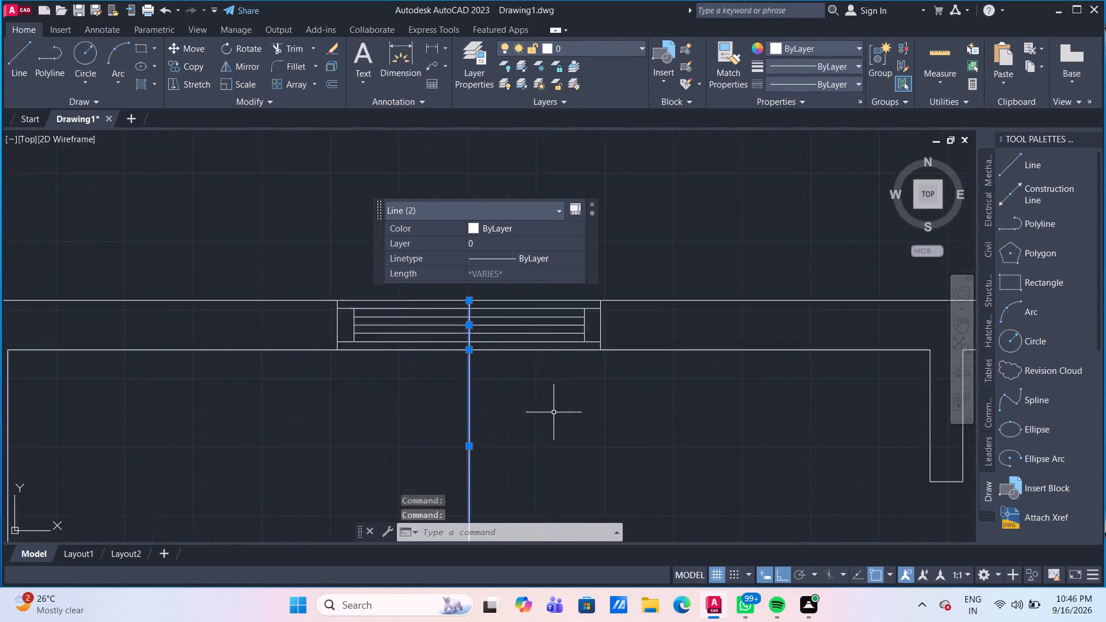
scroll(554, 412, "down", 1)
middle_click_drag(774, 374, 499, 351)
scroll(608, 401, "down", 2)
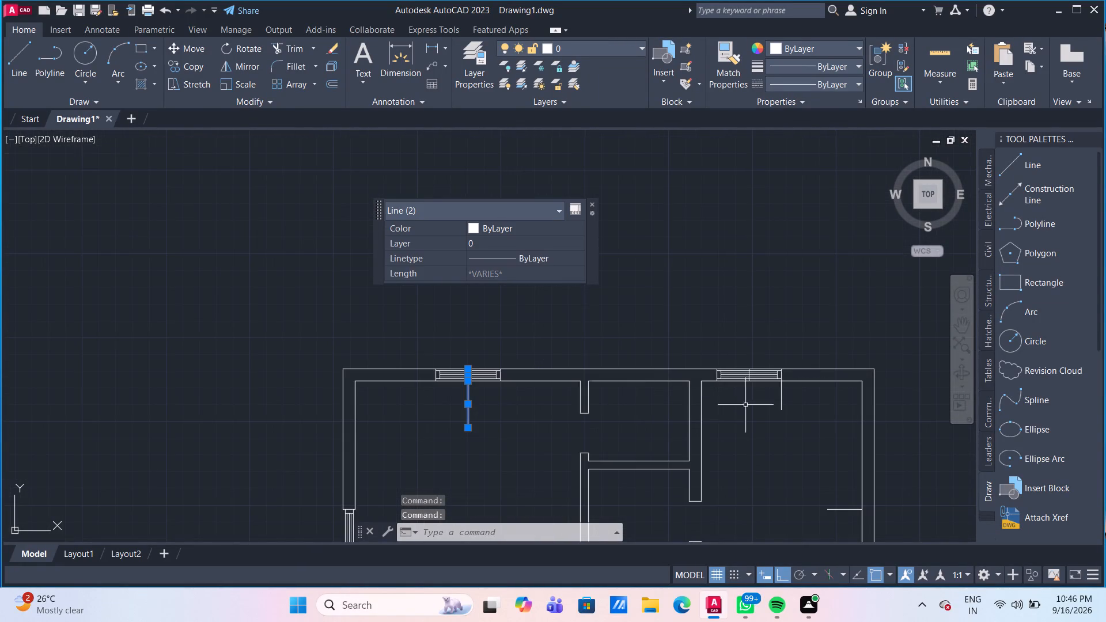
scroll(759, 400, "up", 2)
scroll(805, 377, "up", 2)
left_click(802, 380)
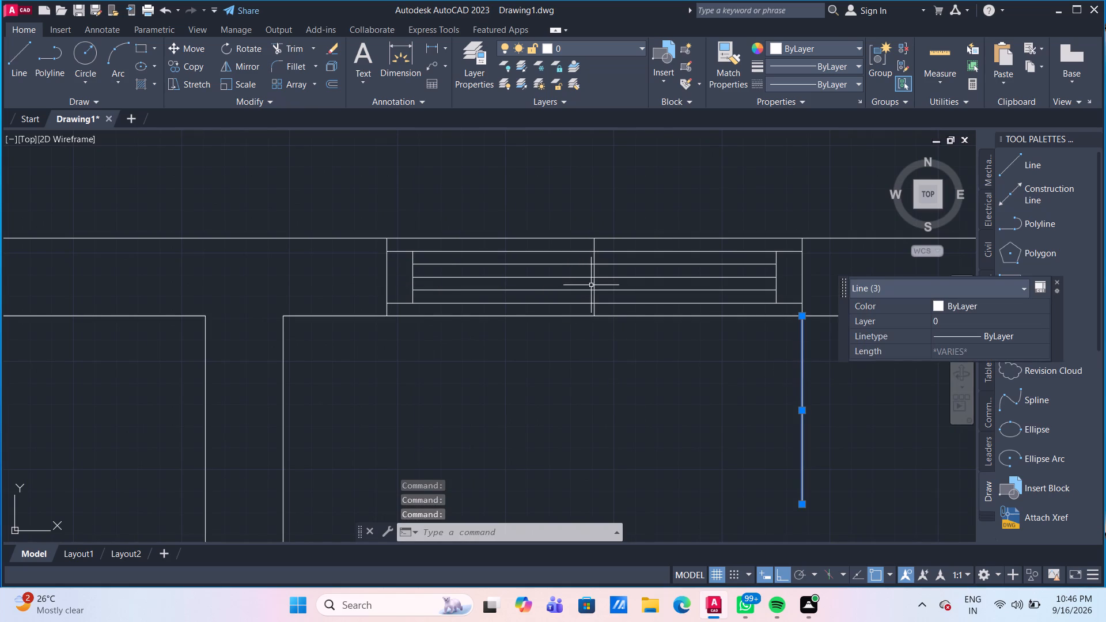
left_click(593, 285)
scroll(695, 398, "down", 5)
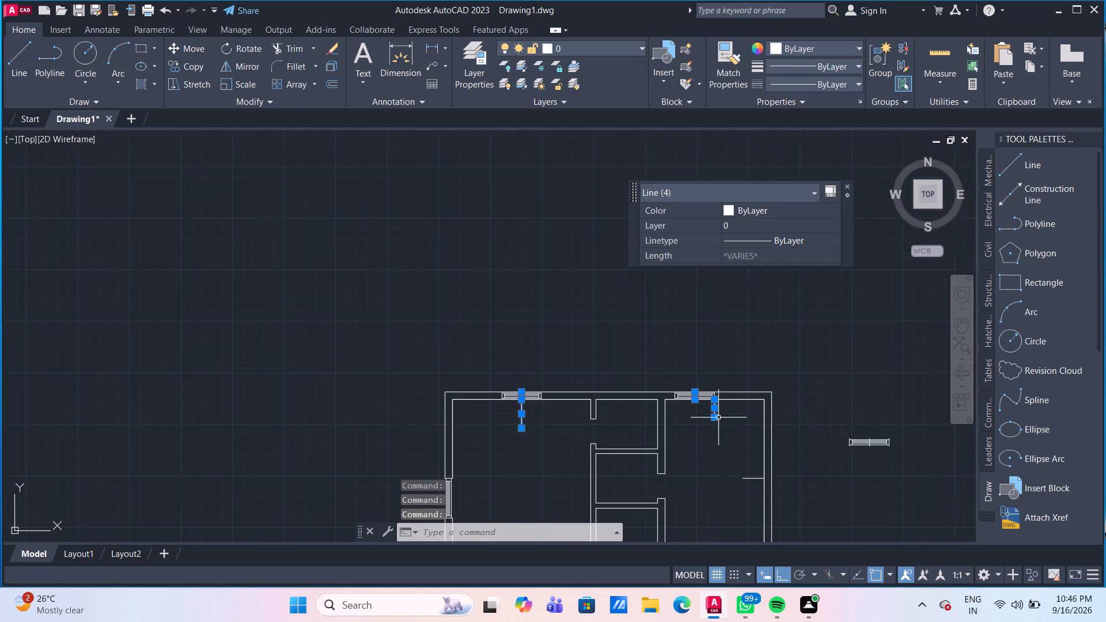
middle_click_drag(733, 446, 529, 275)
scroll(527, 325, "down", 2)
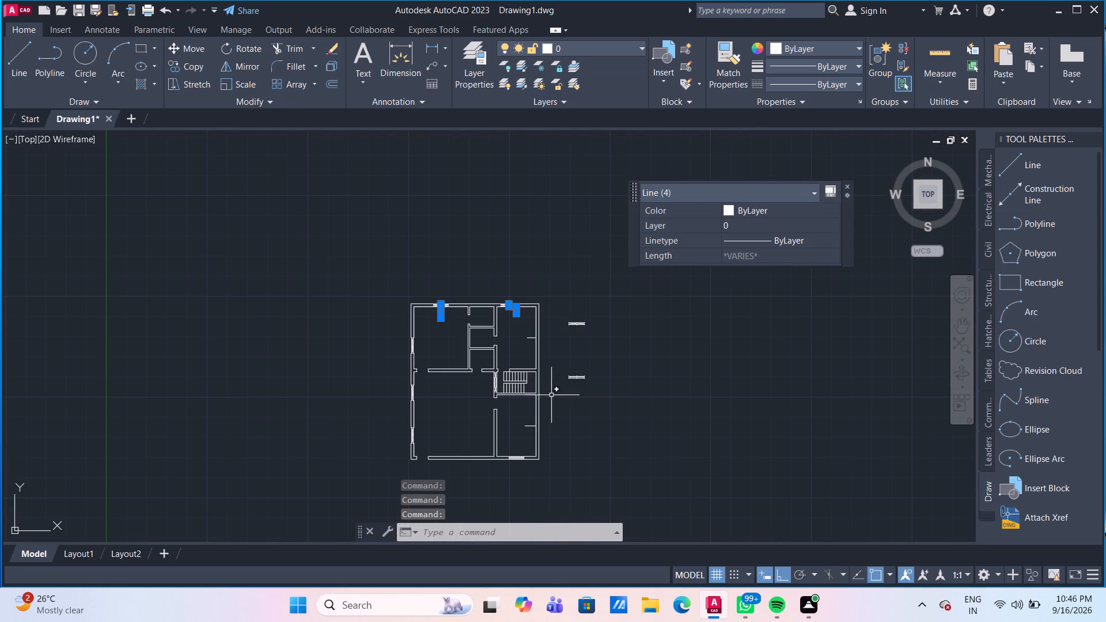
key("Delete")
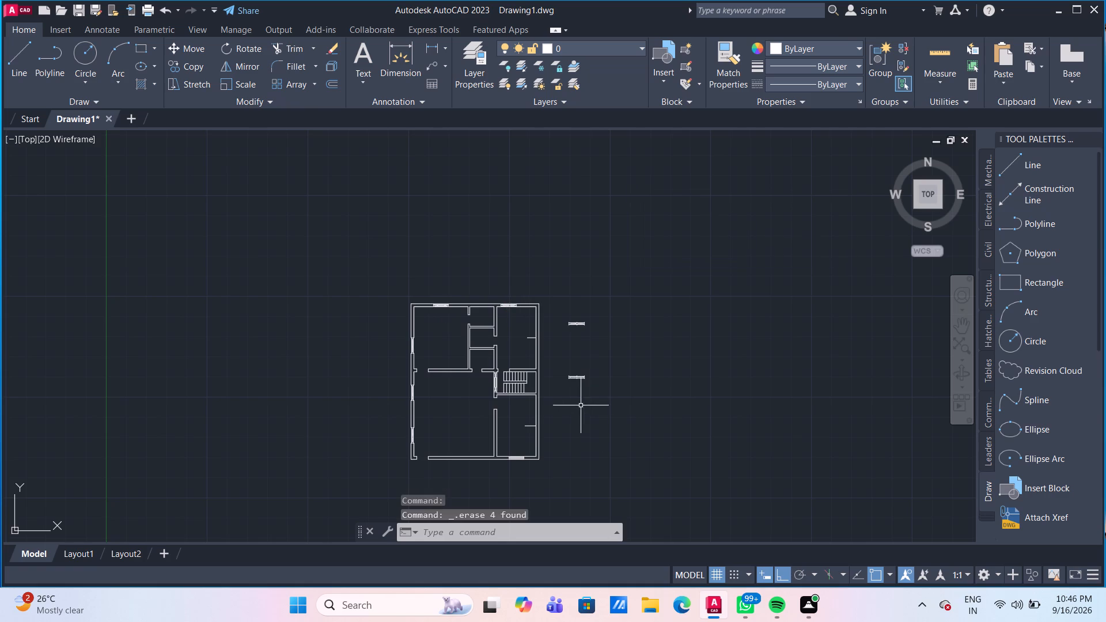
Rotate the lower spare window east of the plan by 270° so it stands vertically.
scroll(573, 392, "up", 4)
middle_click_drag(575, 373, 623, 412)
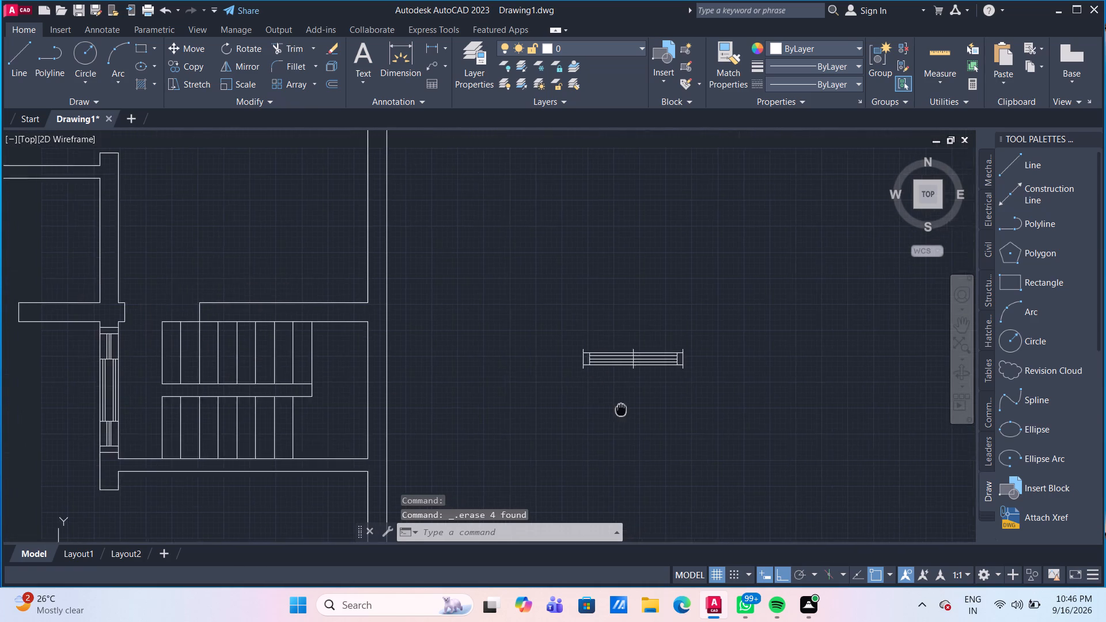
middle_click_drag(623, 412, 624, 413)
scroll(624, 413, "down", 1)
scroll(660, 272, "down", 1)
left_click_drag(691, 376, 679, 365)
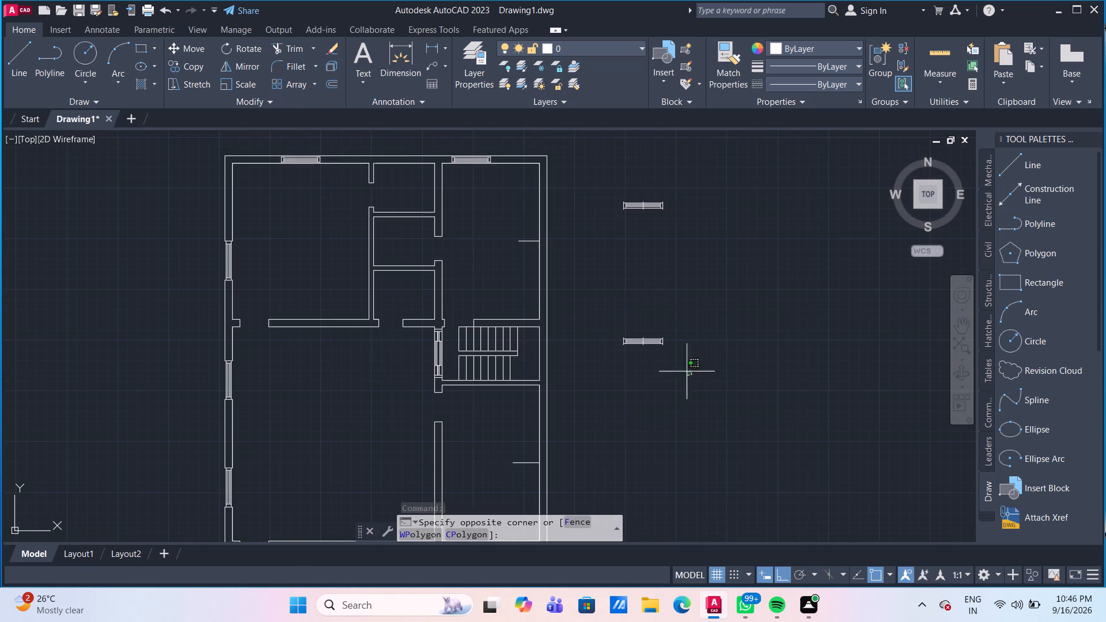
left_click_drag(679, 365, 641, 341)
left_click(589, 300)
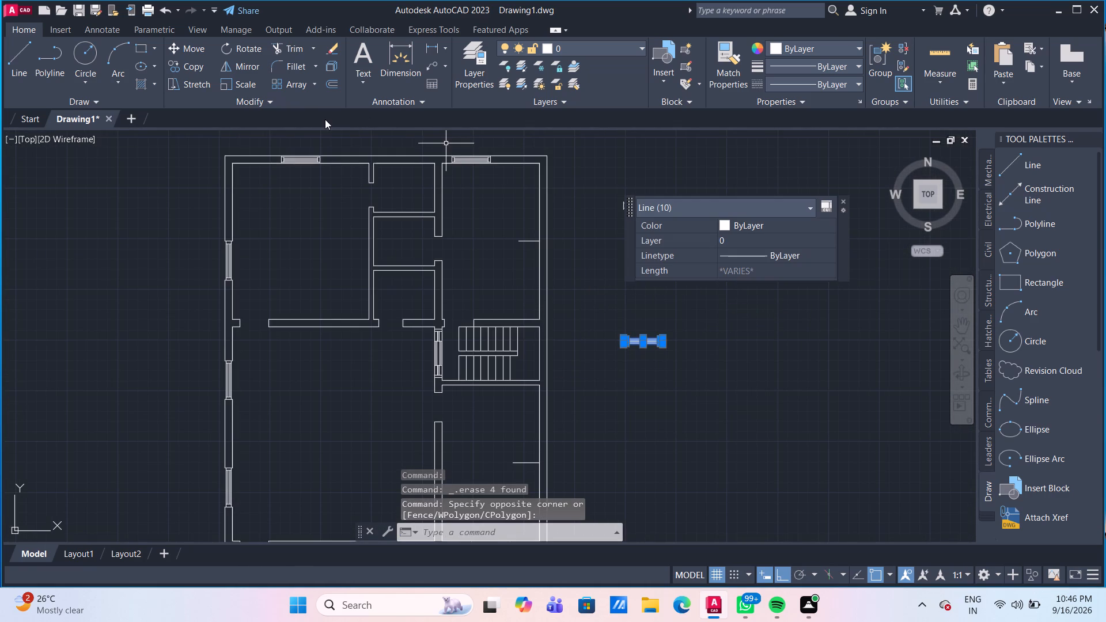
left_click(251, 51)
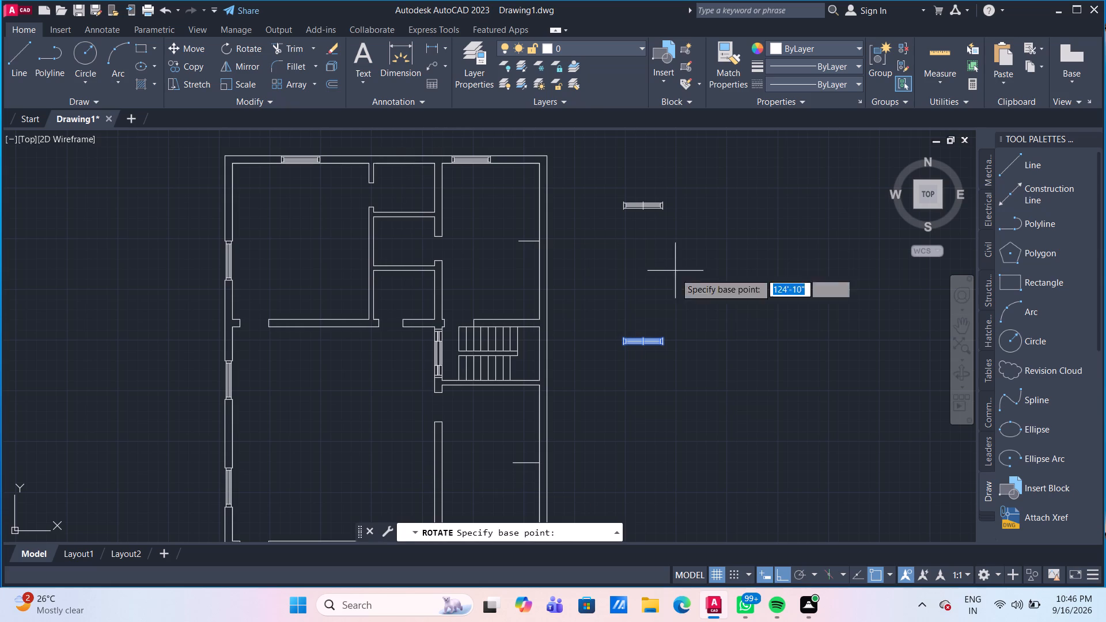
left_click_drag(687, 293, 691, 367)
left_click(694, 385)
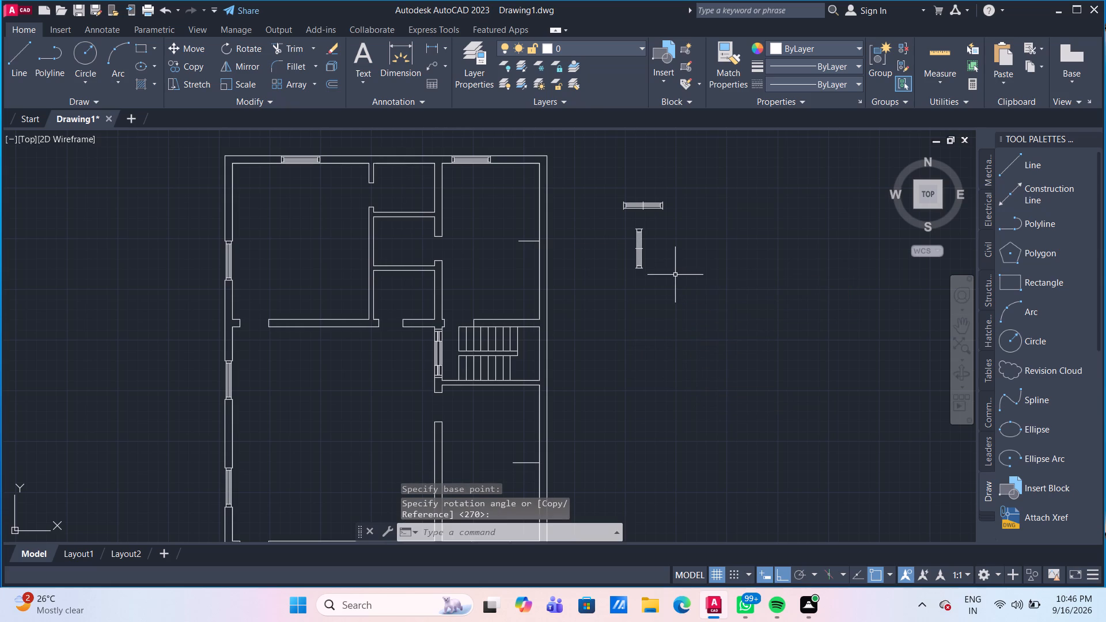
Copy the vertical window by its centre line's west end to the east end of the guide at the northeast room's east wall.
left_click(675, 278)
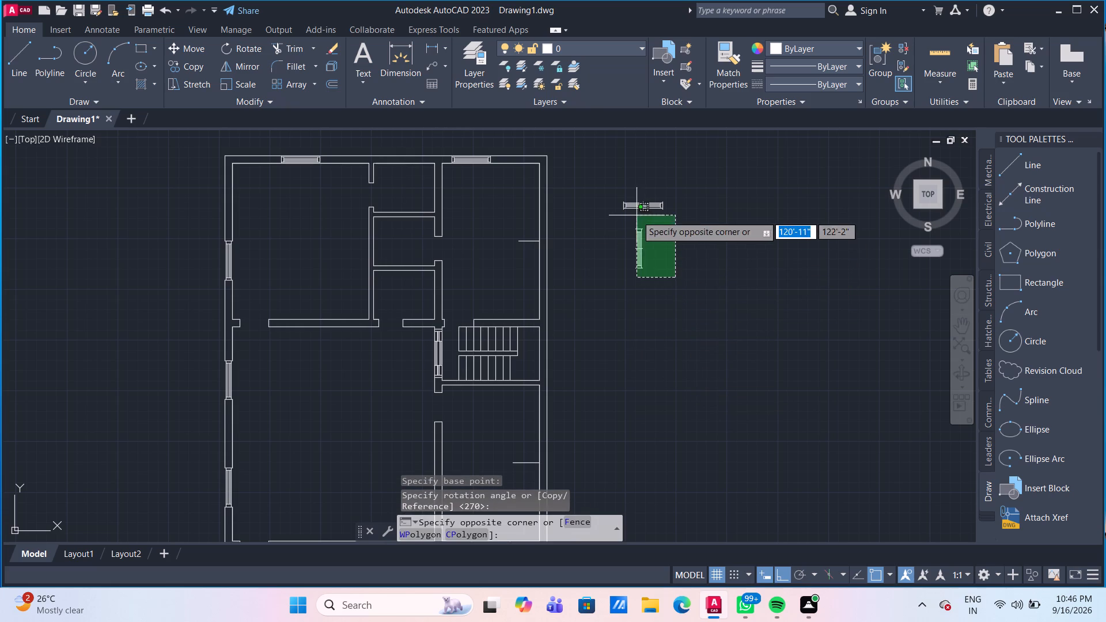
left_click(614, 223)
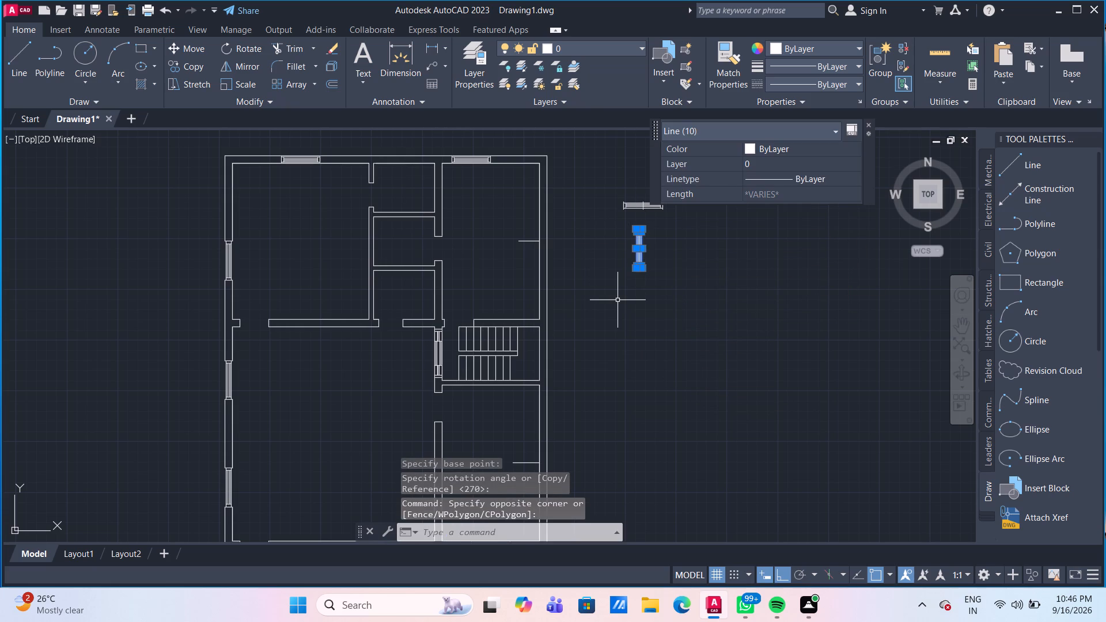
key("c")
key("o")
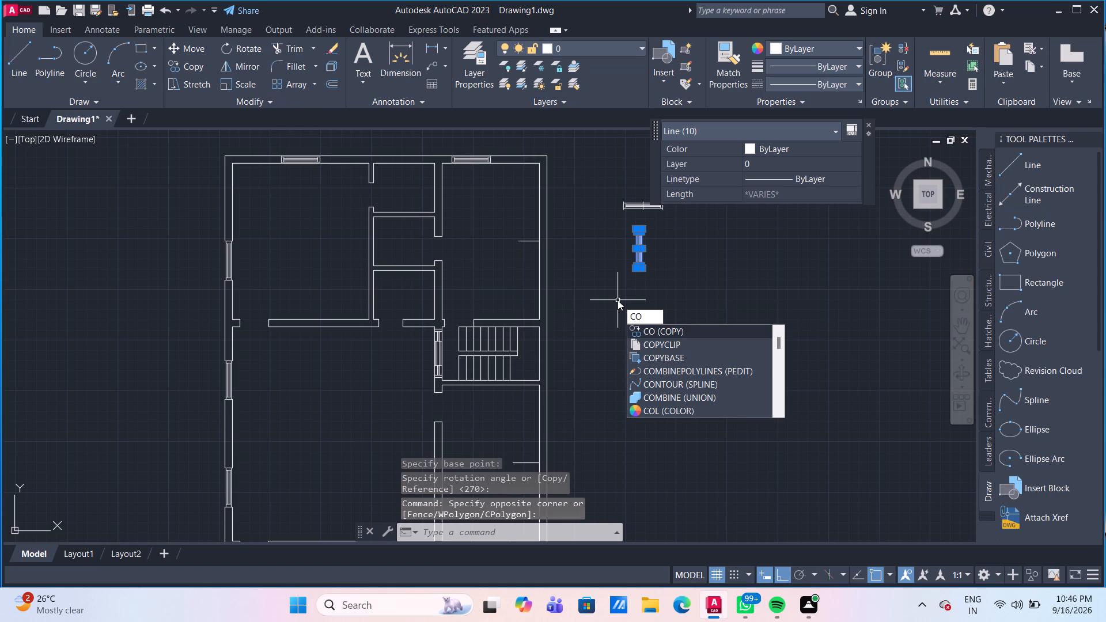
key("Return")
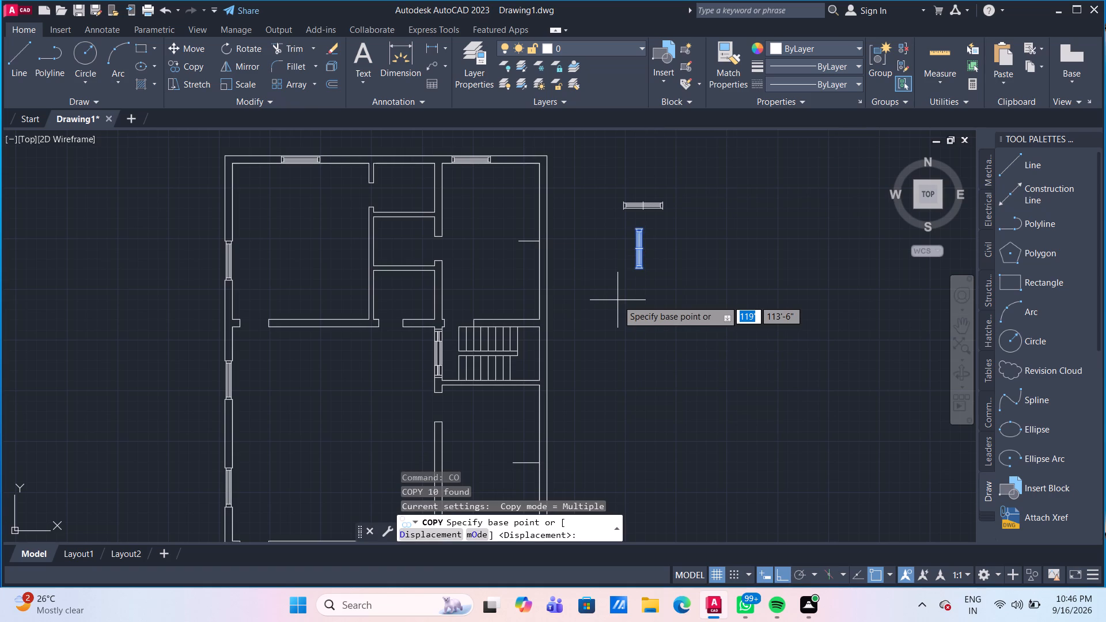
scroll(649, 291, "up", 2)
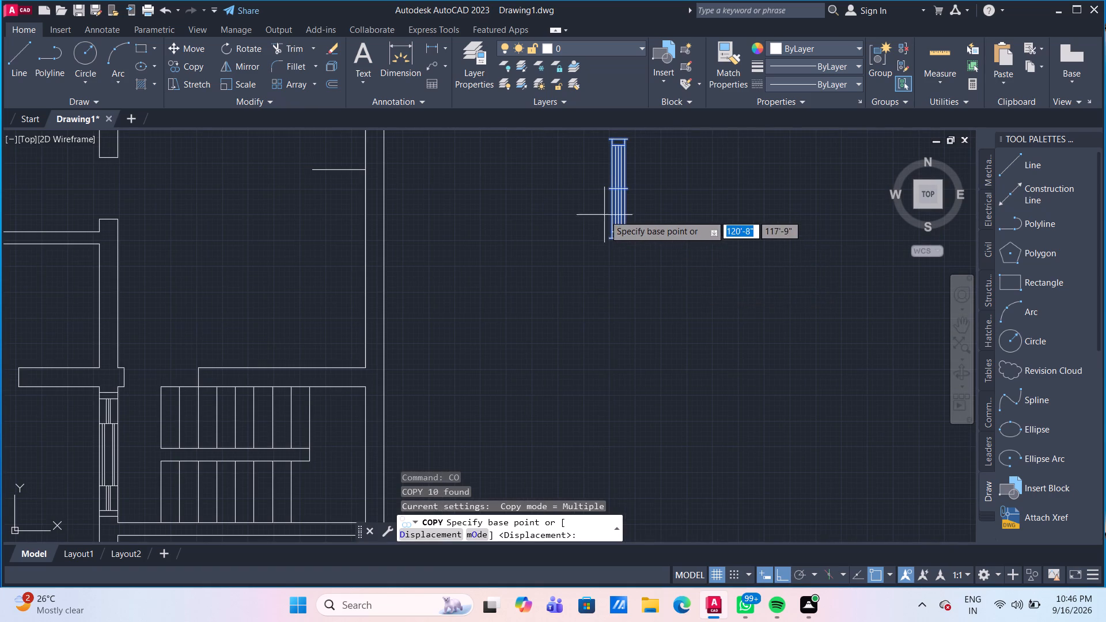
scroll(604, 215, "up", 1)
middle_click_drag(604, 215, 616, 368)
scroll(624, 308, "up", 2)
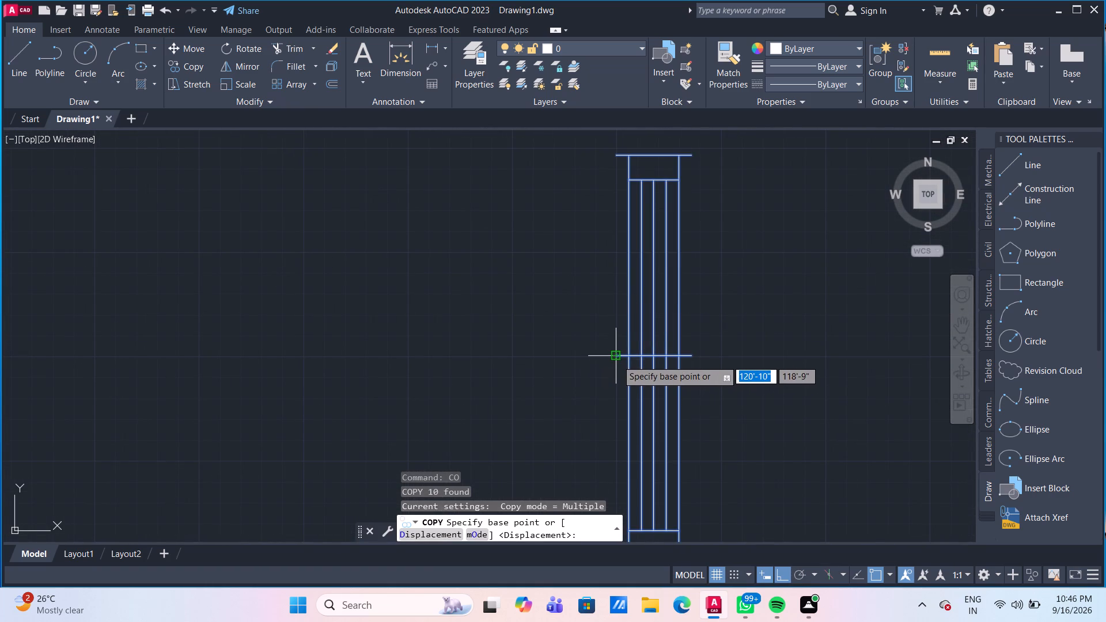
left_click(617, 358)
scroll(317, 348, "down", 2)
middle_click_drag(317, 348, 585, 368)
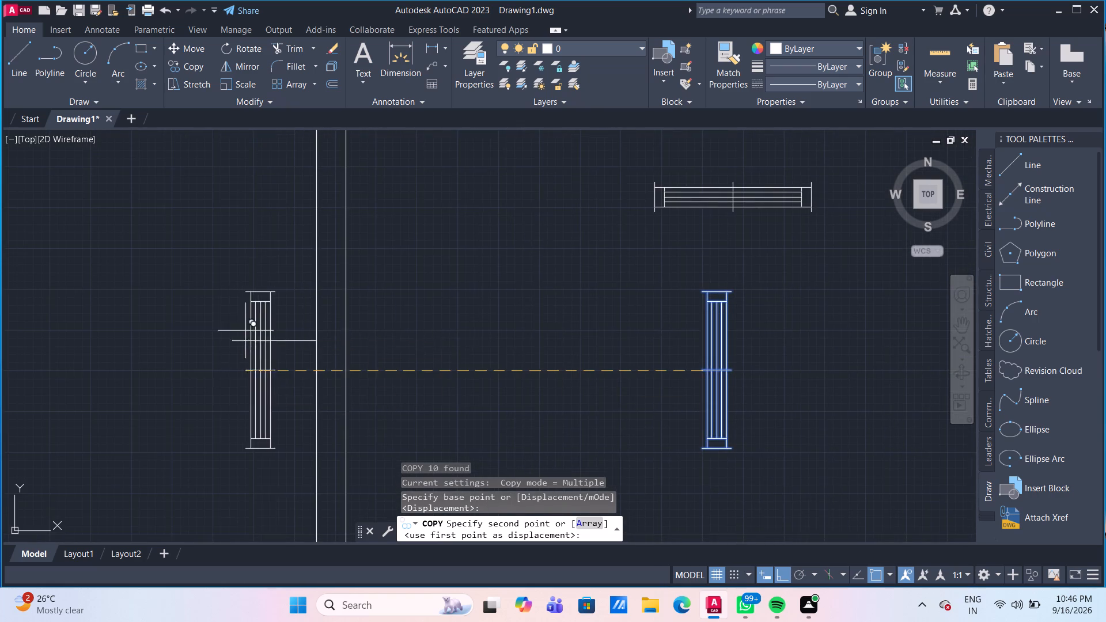
scroll(298, 336, "up", 2)
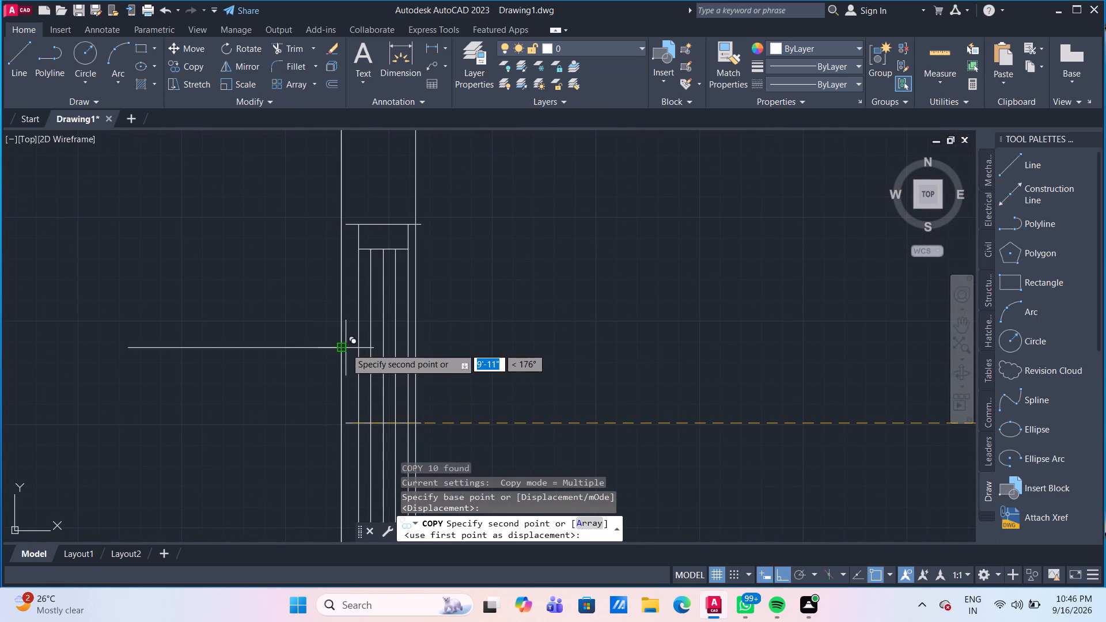
left_click(344, 348)
Place another copy in the southeast room's east wall, at the east end of its horizontal guide, and finish copying.
scroll(603, 398, "down", 3)
middle_click_drag(607, 426, 608, 235)
scroll(608, 235, "up", 1)
scroll(608, 235, "down", 2)
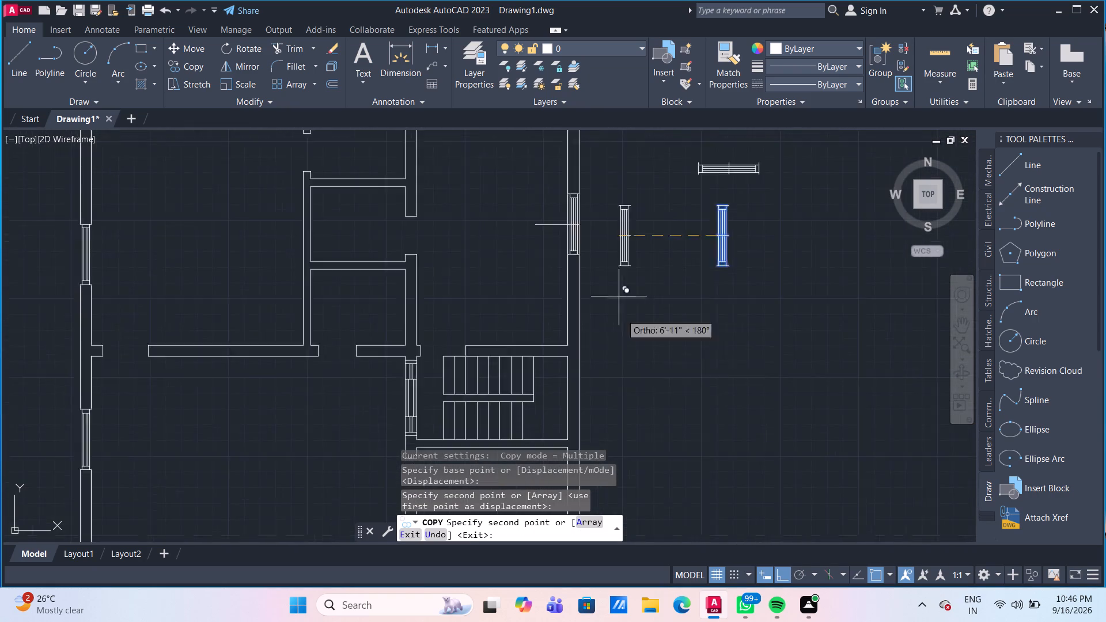
scroll(622, 328, "down", 1)
middle_click_drag(624, 452, 626, 288)
scroll(604, 351, "up", 3)
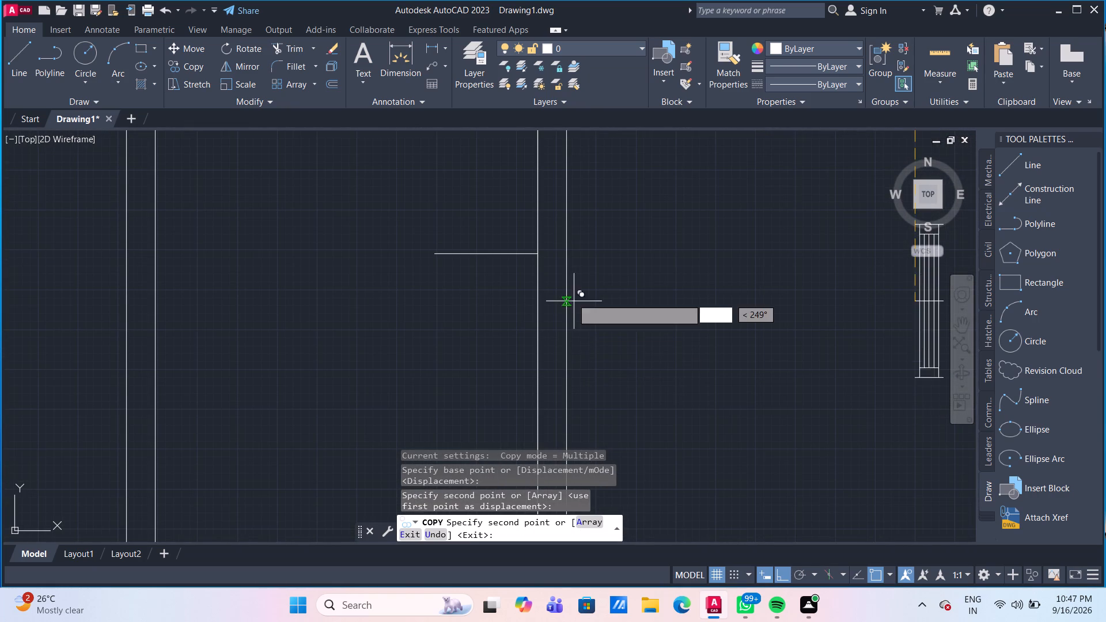
left_click(537, 254)
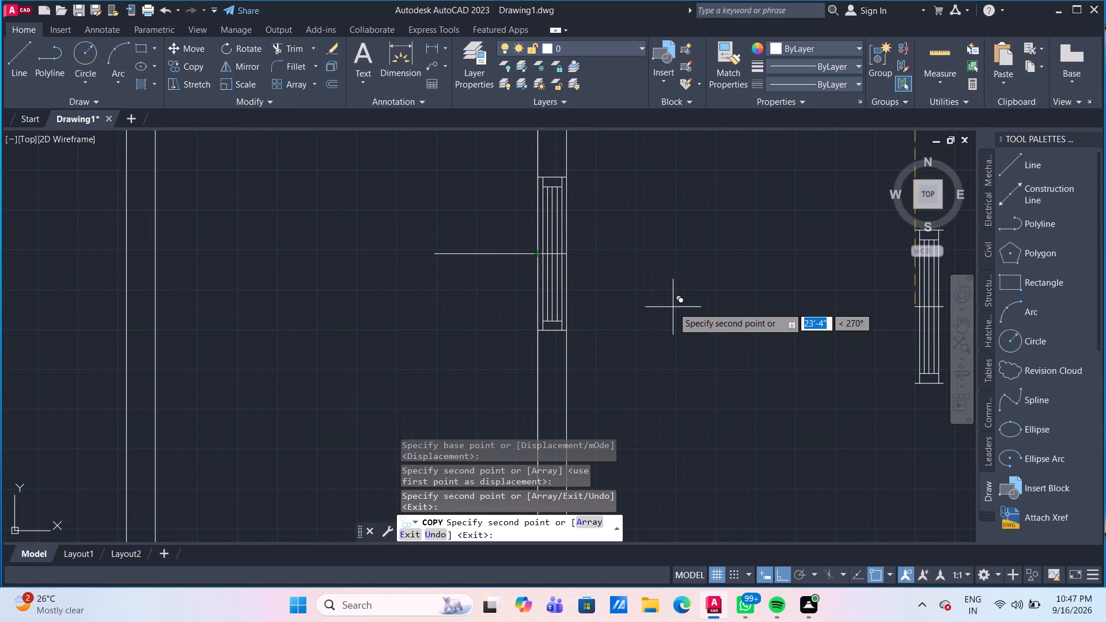
key("Escape")
scroll(547, 266, "up", 3)
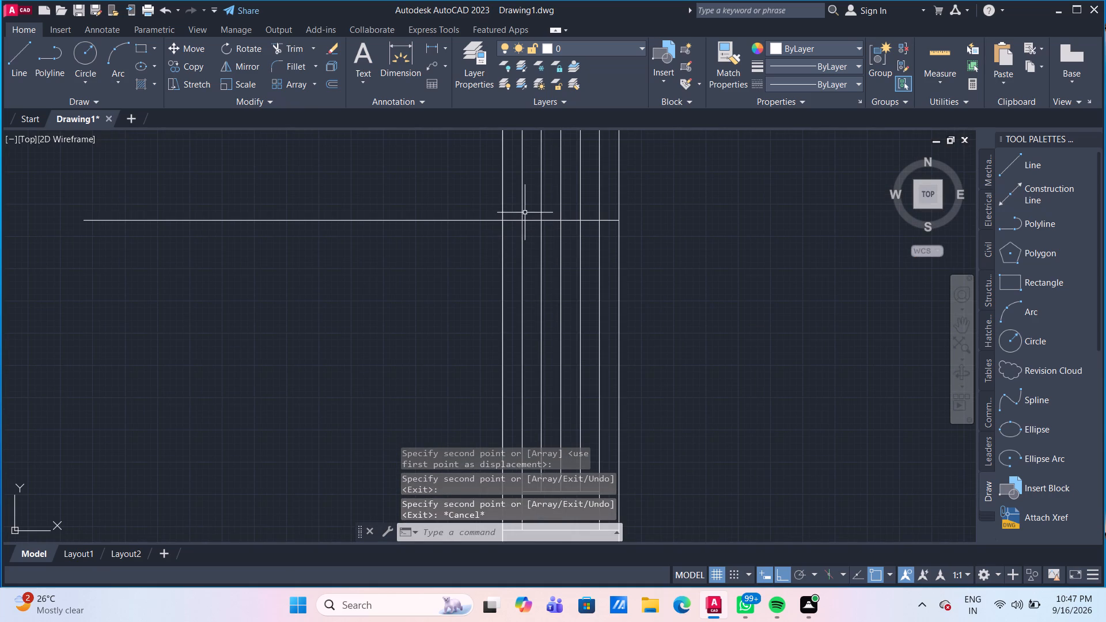
Delete the horizontal guide and the window centre line at the southeast room's east window.
left_click(512, 221)
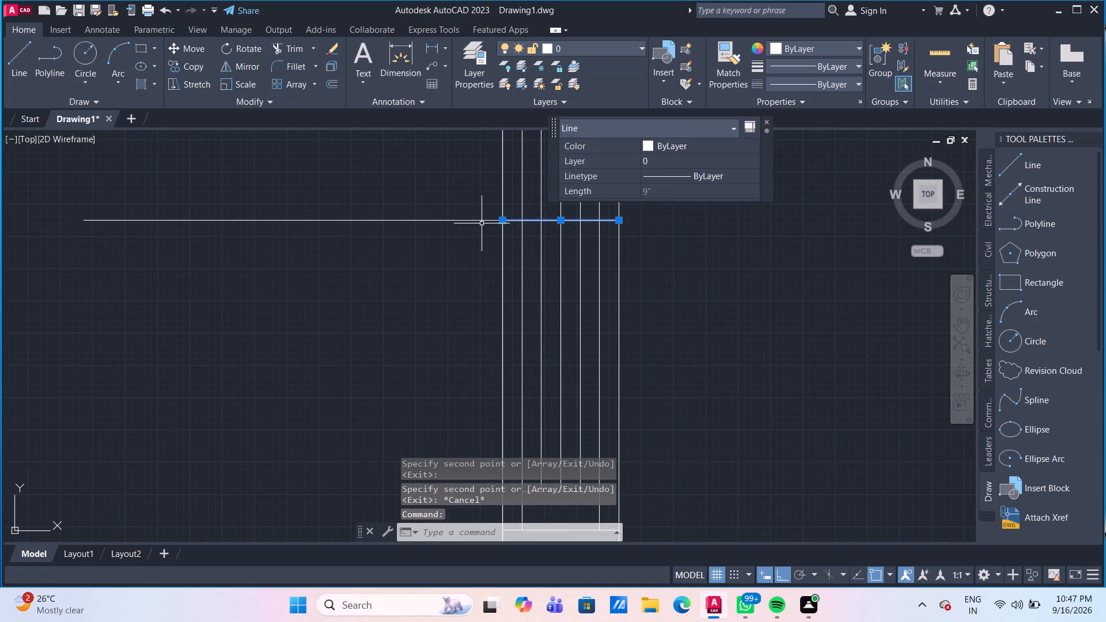
left_click(479, 219)
scroll(502, 301, "down", 2)
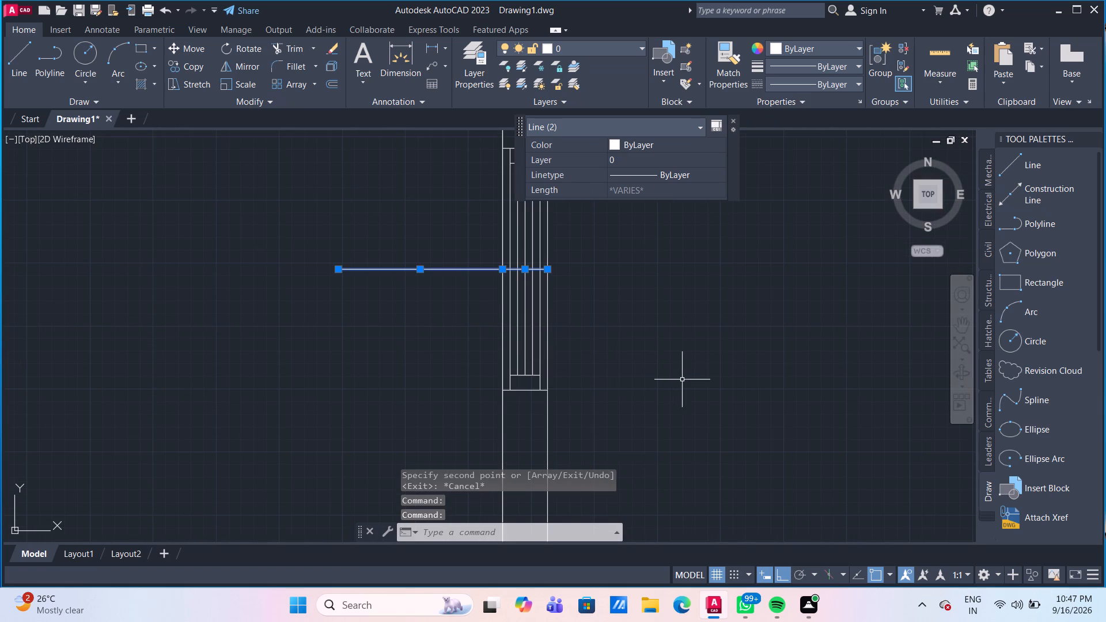
key("Delete")
Delete the horizontal guide and the window centre line at the northeast room's east window.
scroll(682, 380, "down", 4)
middle_click_drag(667, 263, 634, 446)
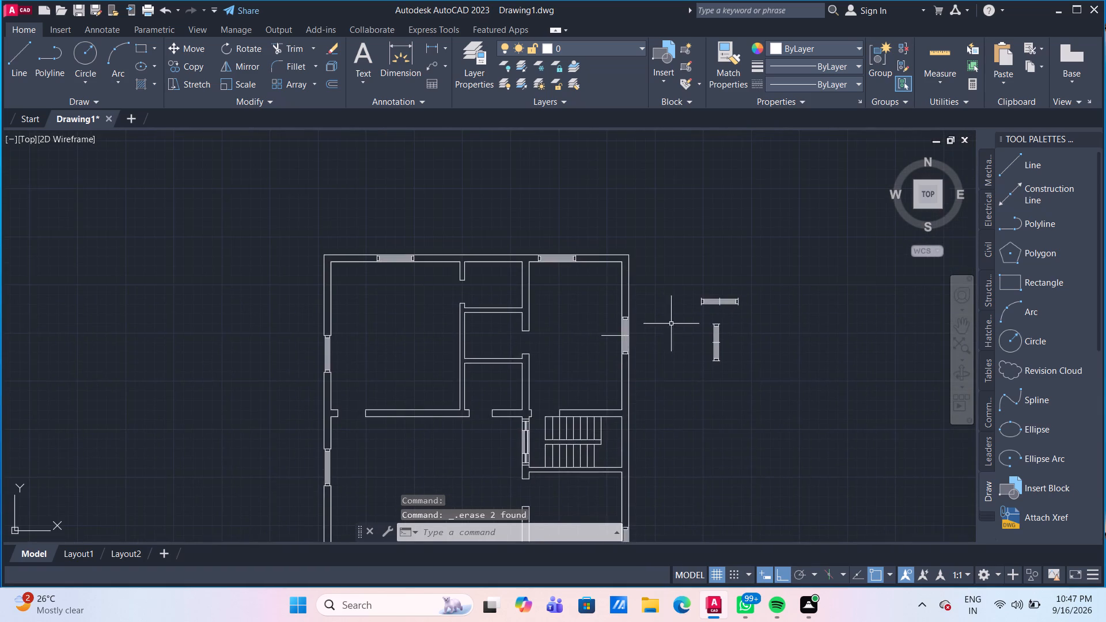
scroll(644, 299, "up", 3)
middle_click_drag(561, 434, 558, 369)
scroll(563, 396, "up", 1)
scroll(517, 423, "up", 3)
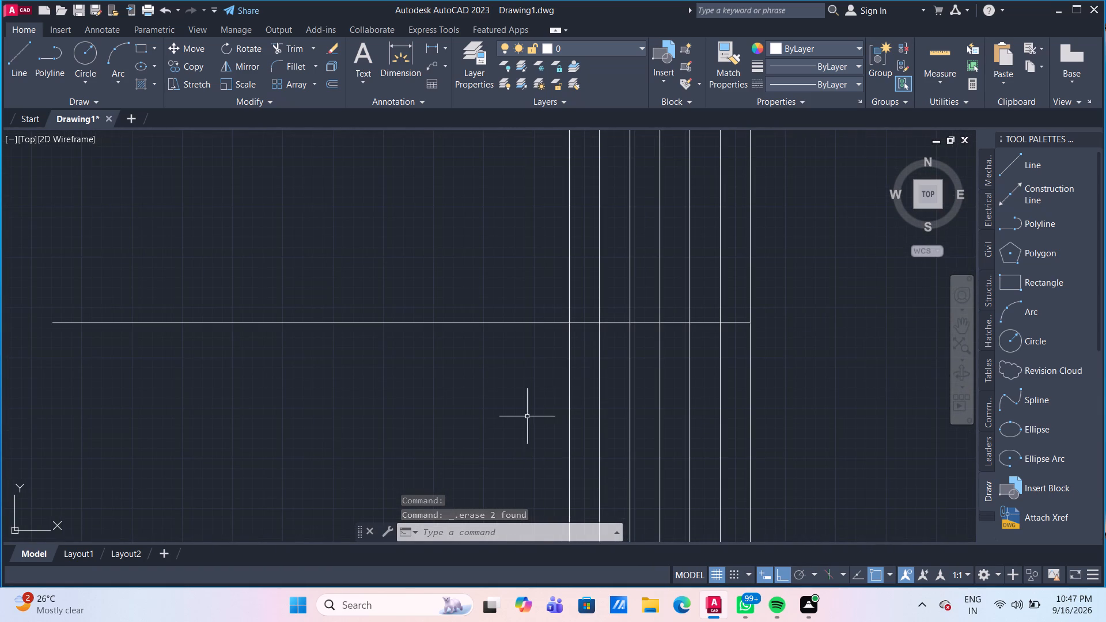
left_click(582, 323)
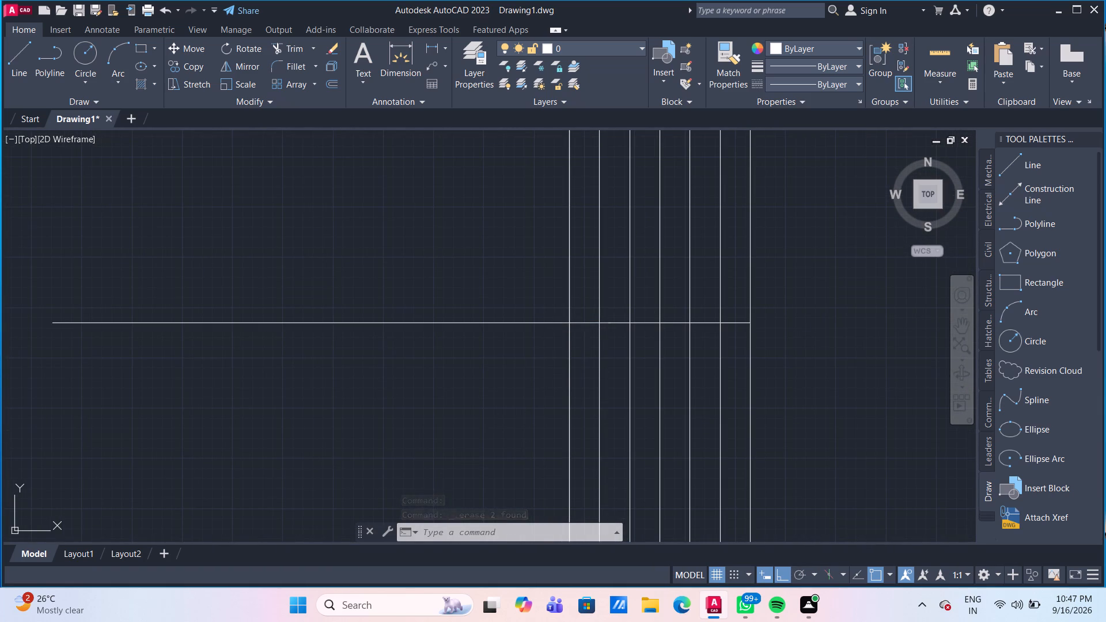
left_click(537, 323)
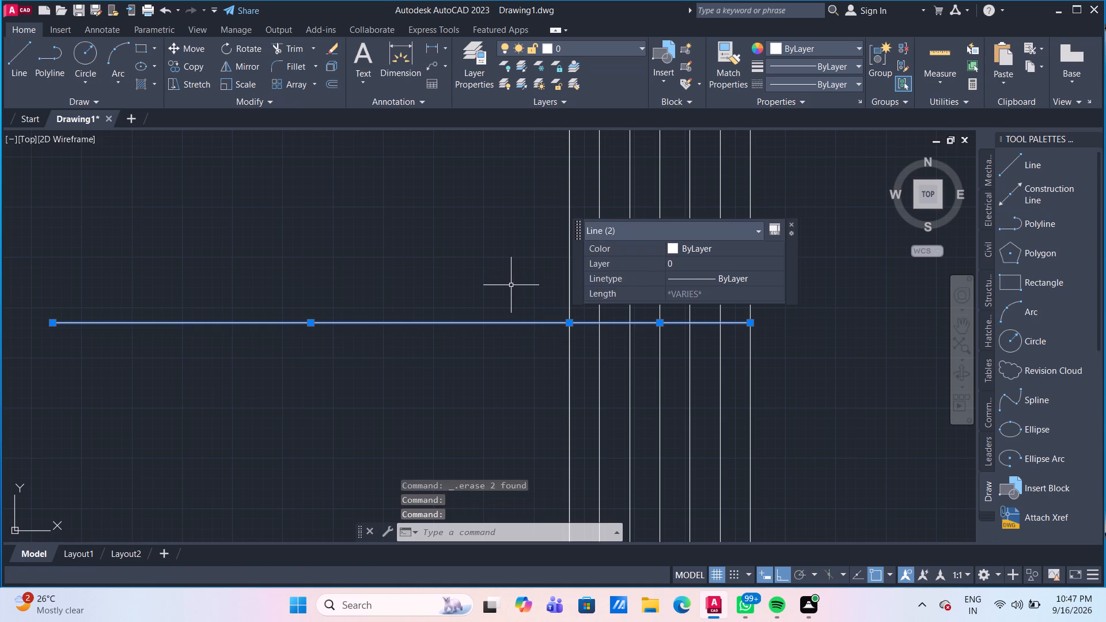
key("Delete")
Trim the inner and outer wall lines across the southeast room's south window opening.
scroll(532, 334, "down", 4)
scroll(600, 396, "down", 4)
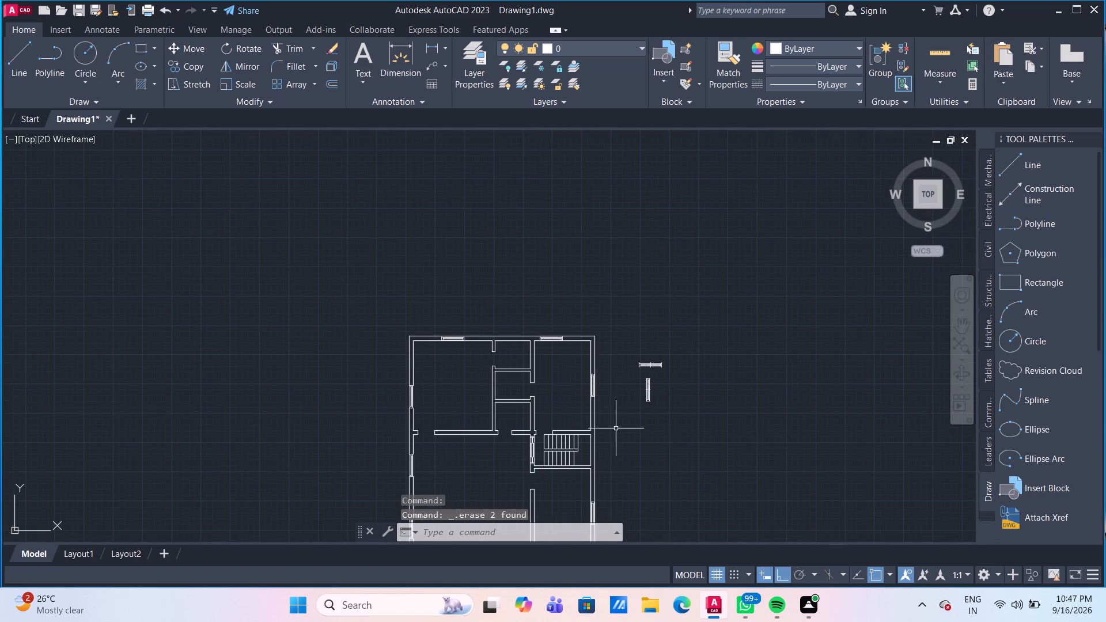
middle_click_drag(617, 433, 610, 206)
scroll(591, 328, "up", 2)
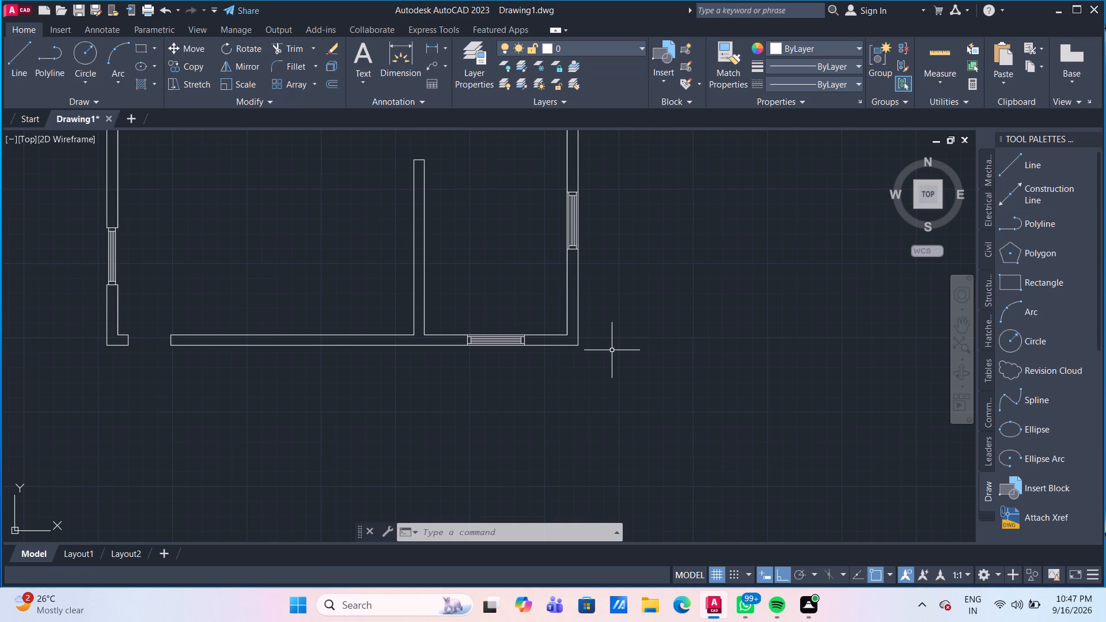
scroll(513, 333, "up", 3)
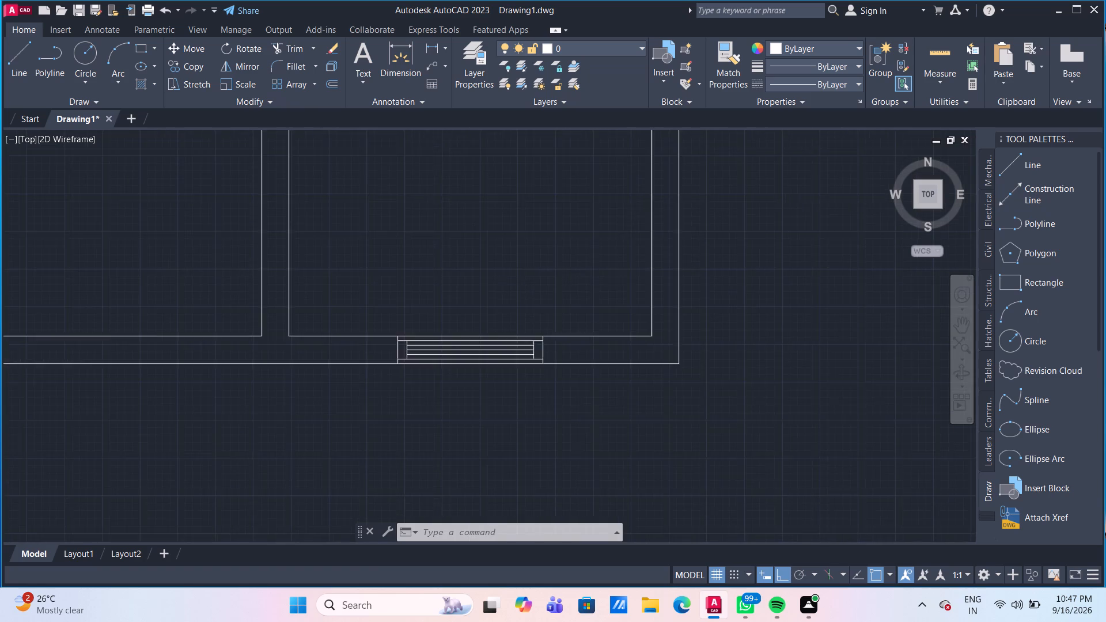
type("TR")
key("Return")
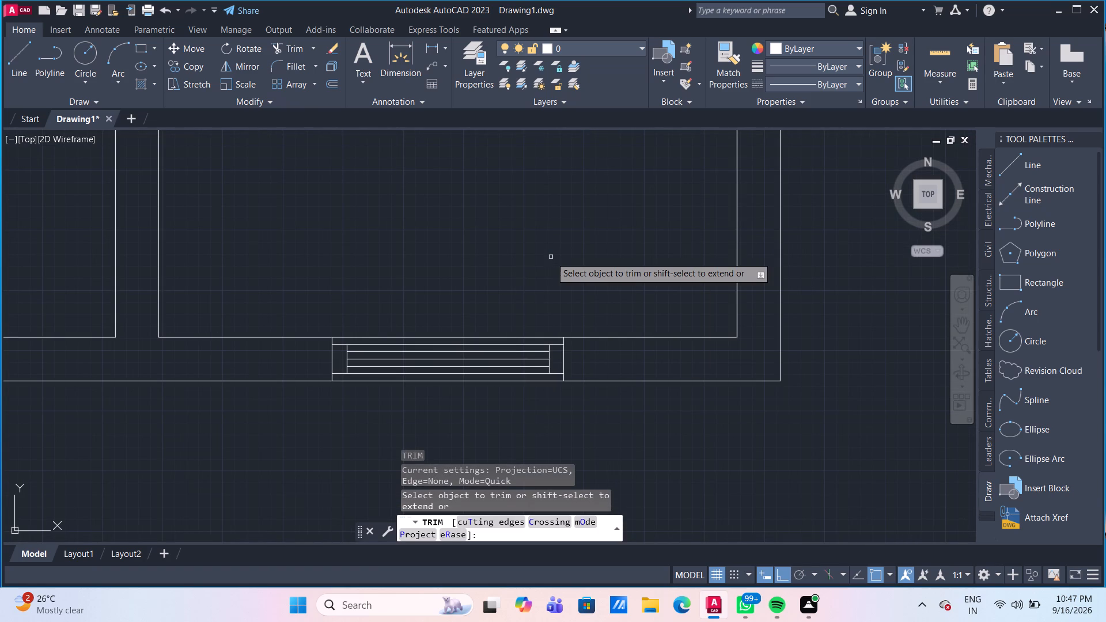
scroll(551, 257, "down", 3)
scroll(349, 272, "down", 2)
scroll(344, 225, "down", 1)
middle_click_drag(344, 225, 346, 256)
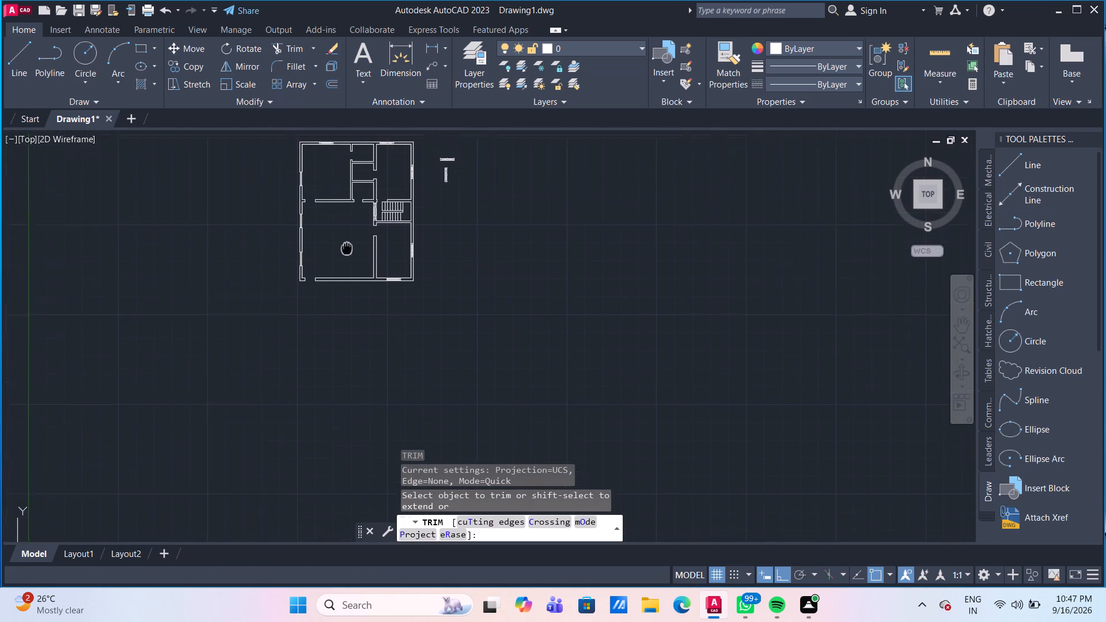
middle_click_drag(346, 256, 340, 286)
scroll(386, 357, "up", 3)
scroll(365, 214, "up", 3)
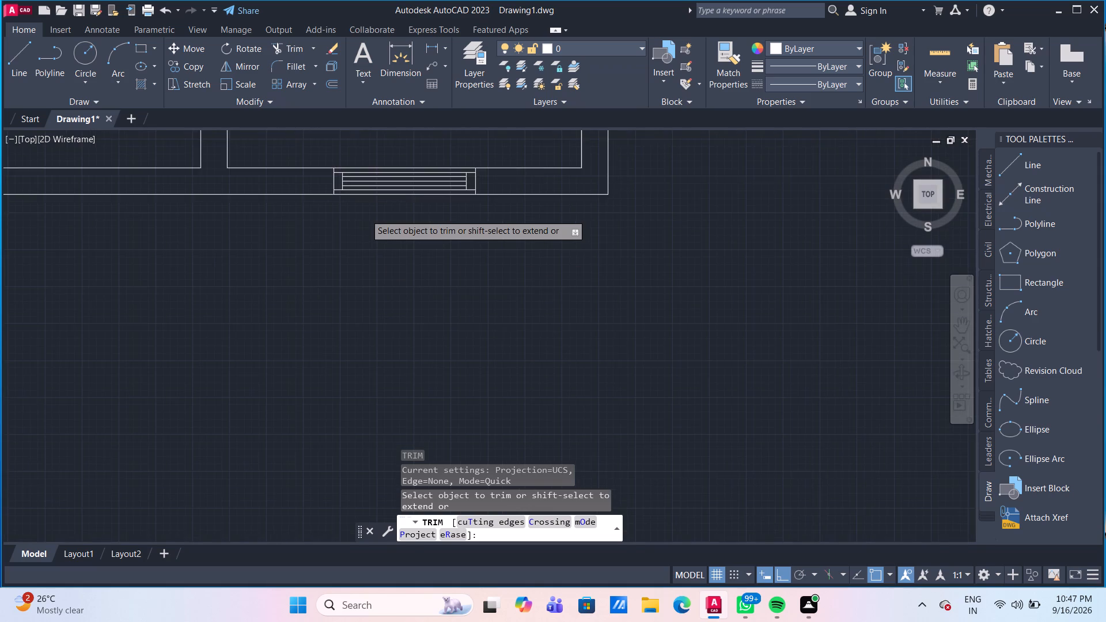
middle_click_drag(368, 213, 377, 287)
left_click(412, 258)
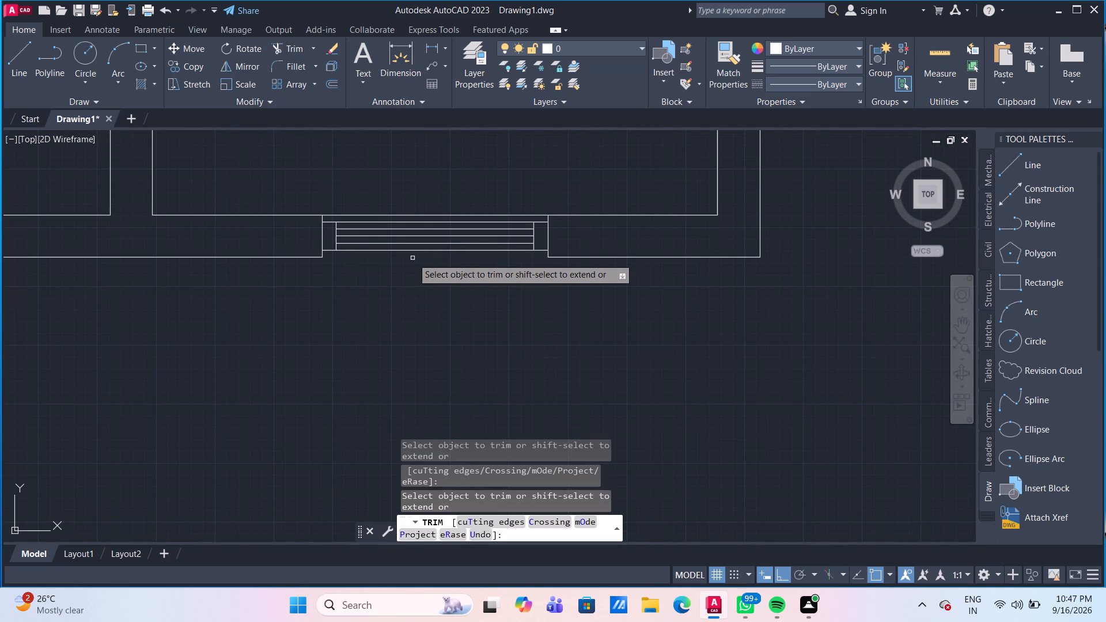
left_click(434, 215)
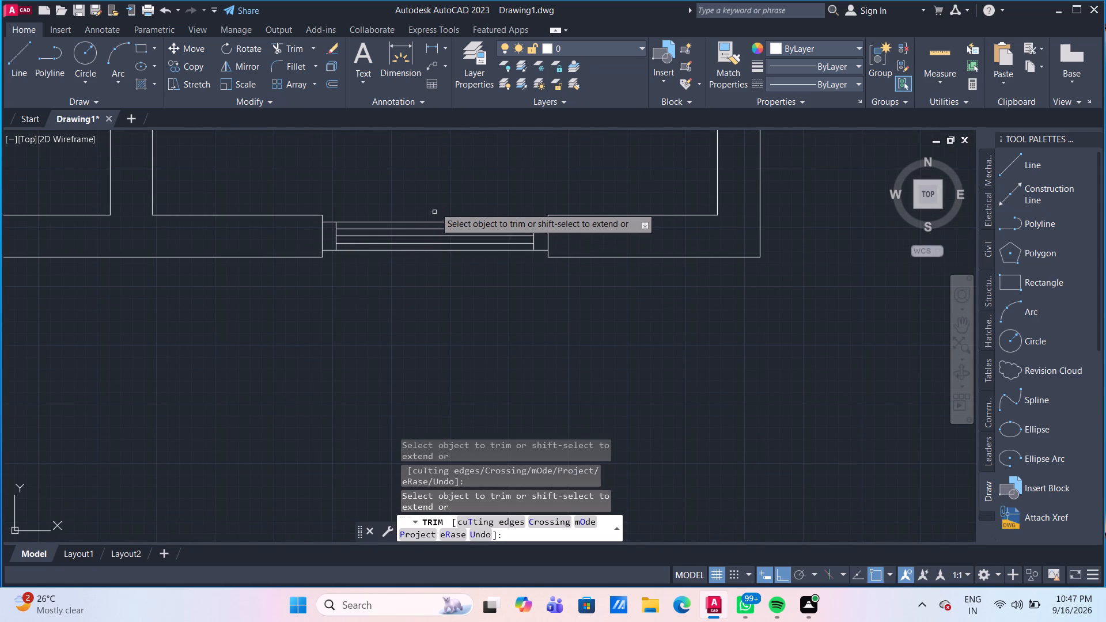
Trim both wall lines running across the southeast room's east window.
scroll(440, 199, "down", 4)
middle_click_drag(516, 248, 497, 384)
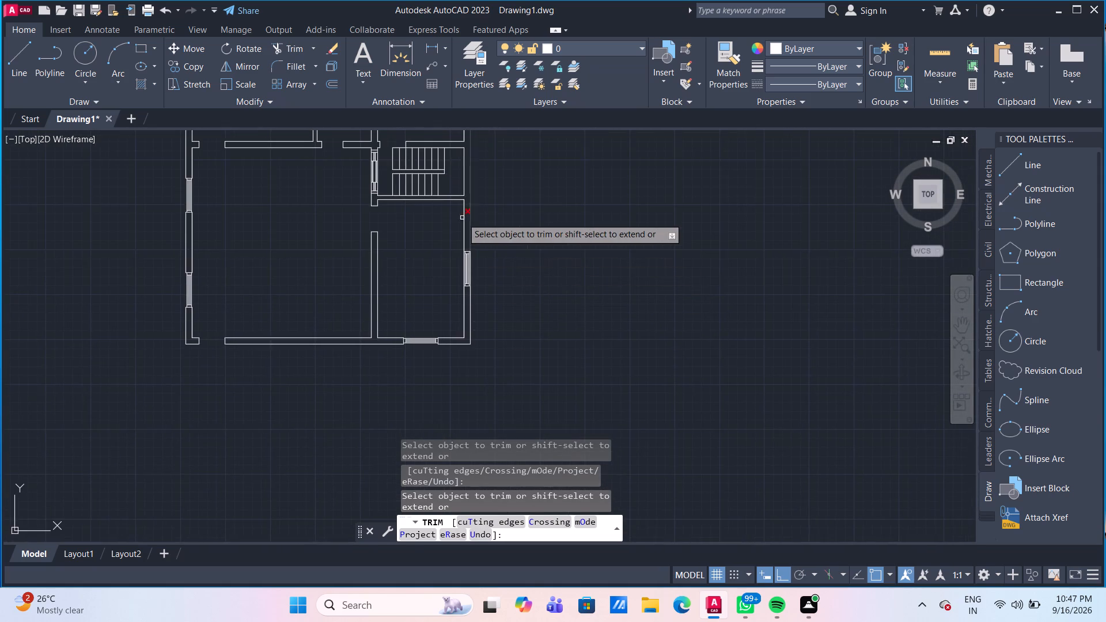
scroll(462, 218, "up", 3)
middle_click_drag(491, 362, 424, 160)
scroll(438, 191, "up", 1)
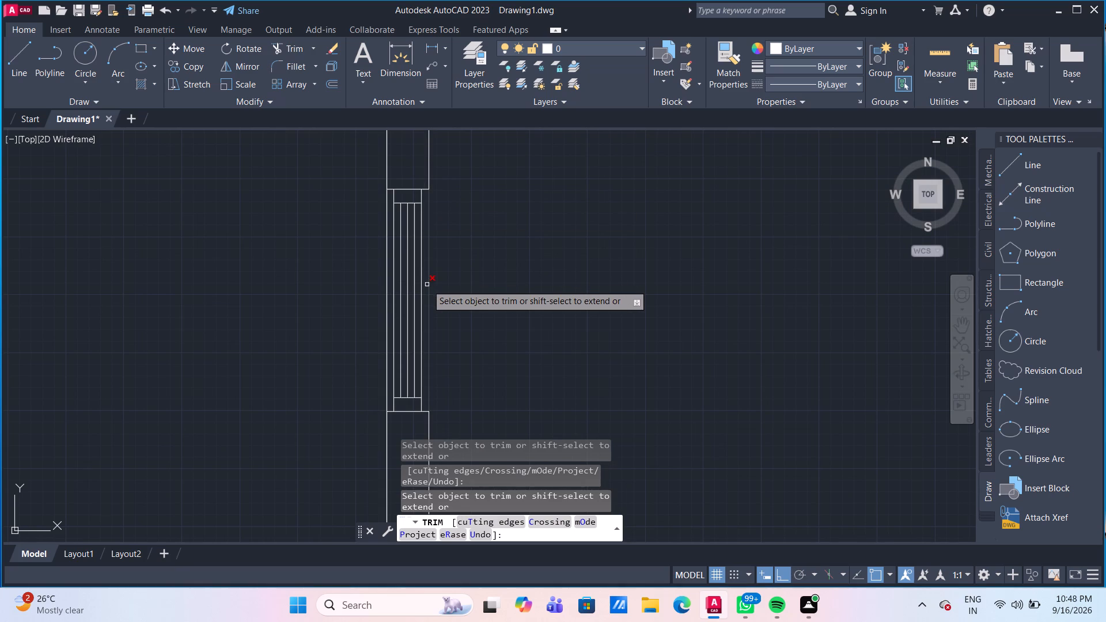
left_click(430, 286)
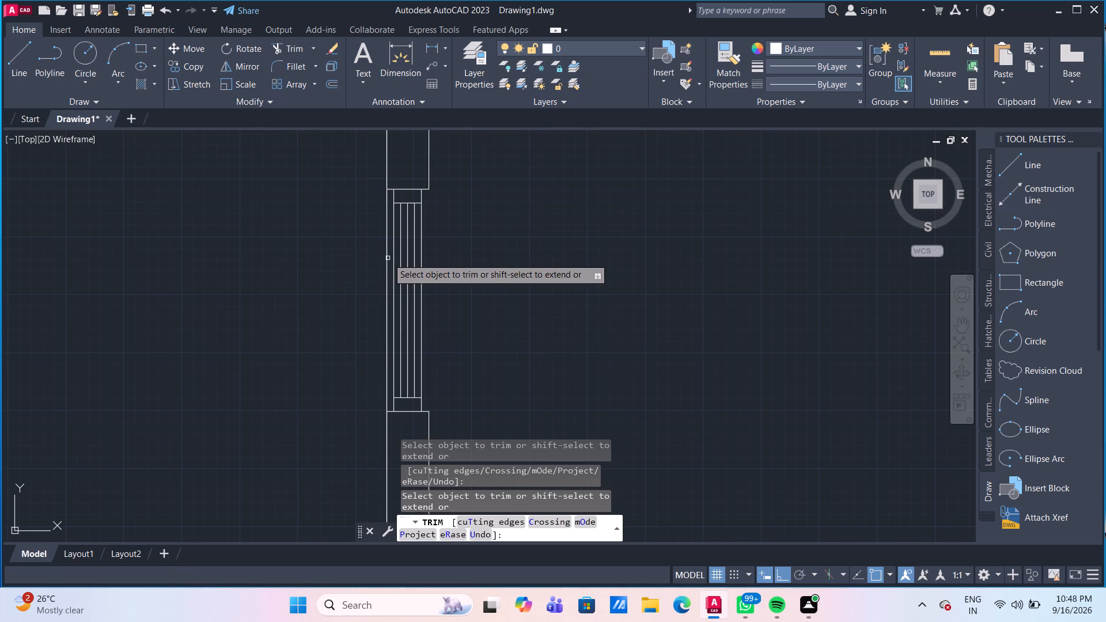
left_click(384, 258)
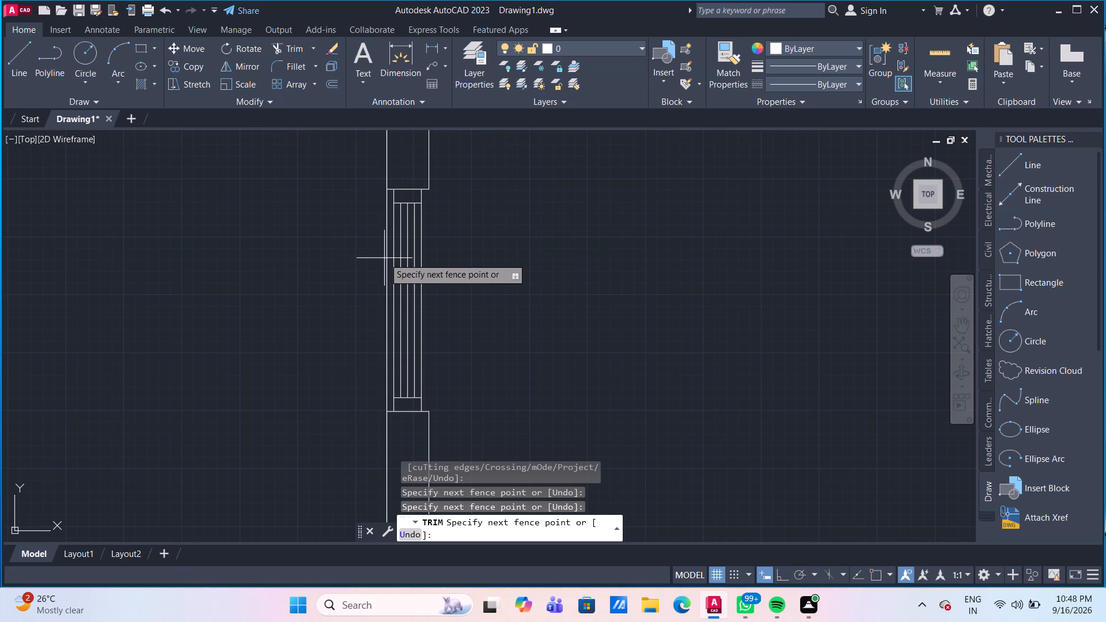
left_click(388, 260)
Trim both wall lines running across the northeast room's east window.
scroll(388, 260, "down", 3)
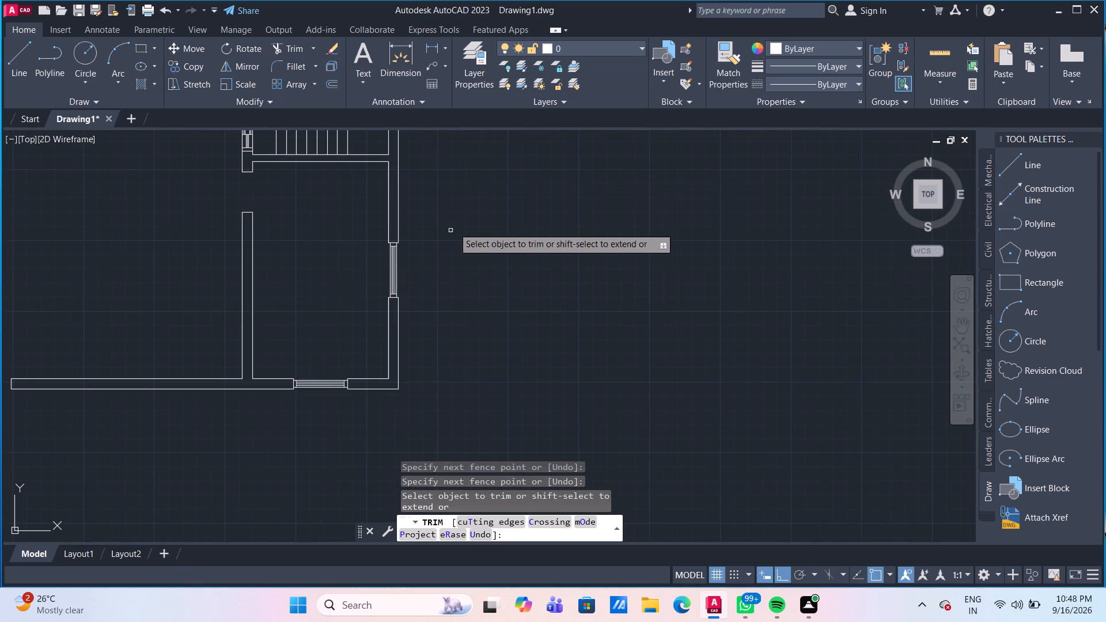
middle_click_drag(424, 222, 464, 359)
scroll(452, 211, "down", 1)
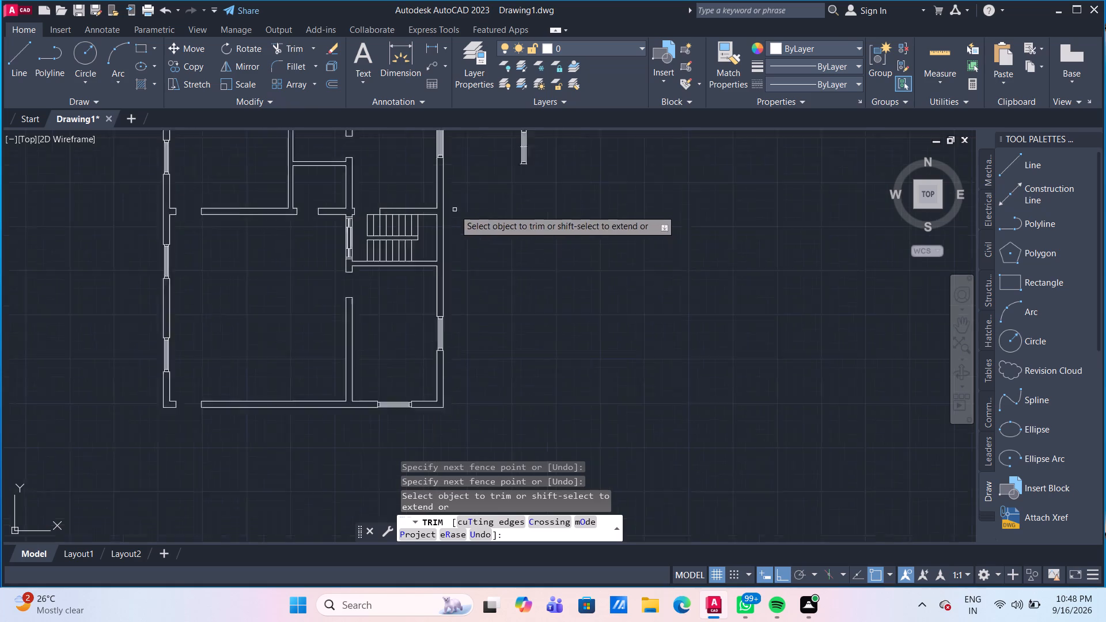
scroll(454, 210, "down", 1)
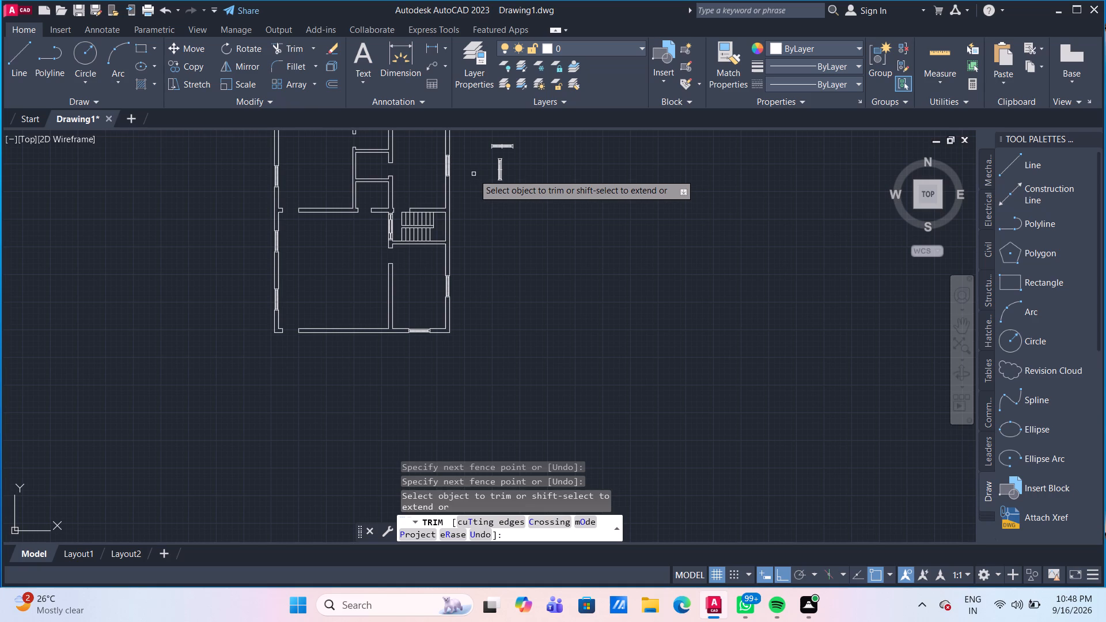
middle_click_drag(474, 174, 446, 320)
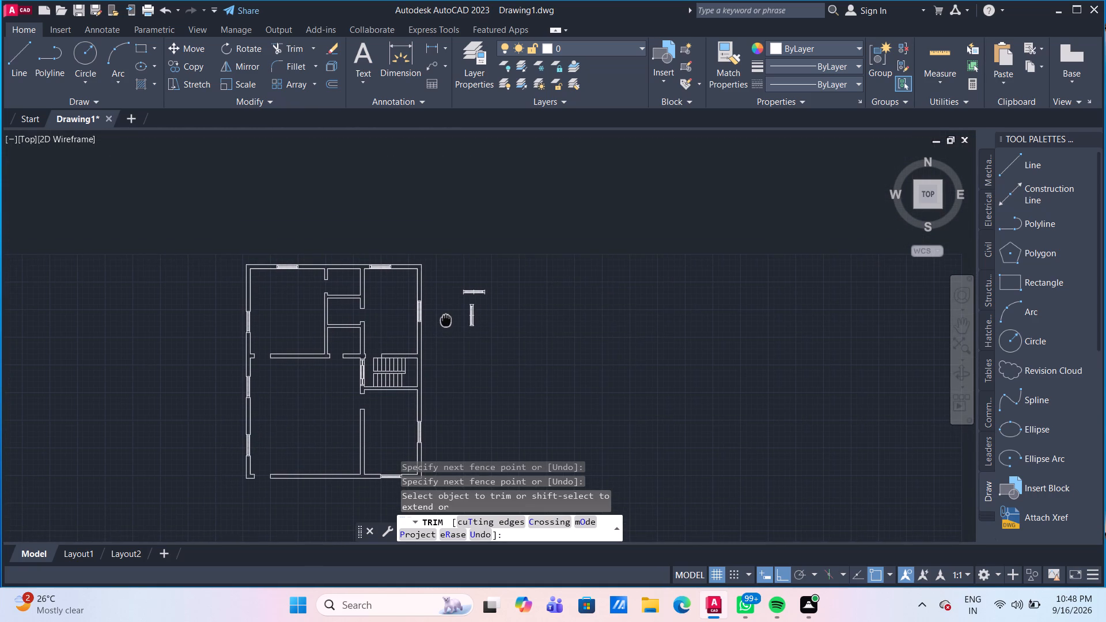
middle_click_drag(446, 320, 447, 322)
scroll(423, 302, "up", 6)
middle_click_drag(425, 343, 430, 311)
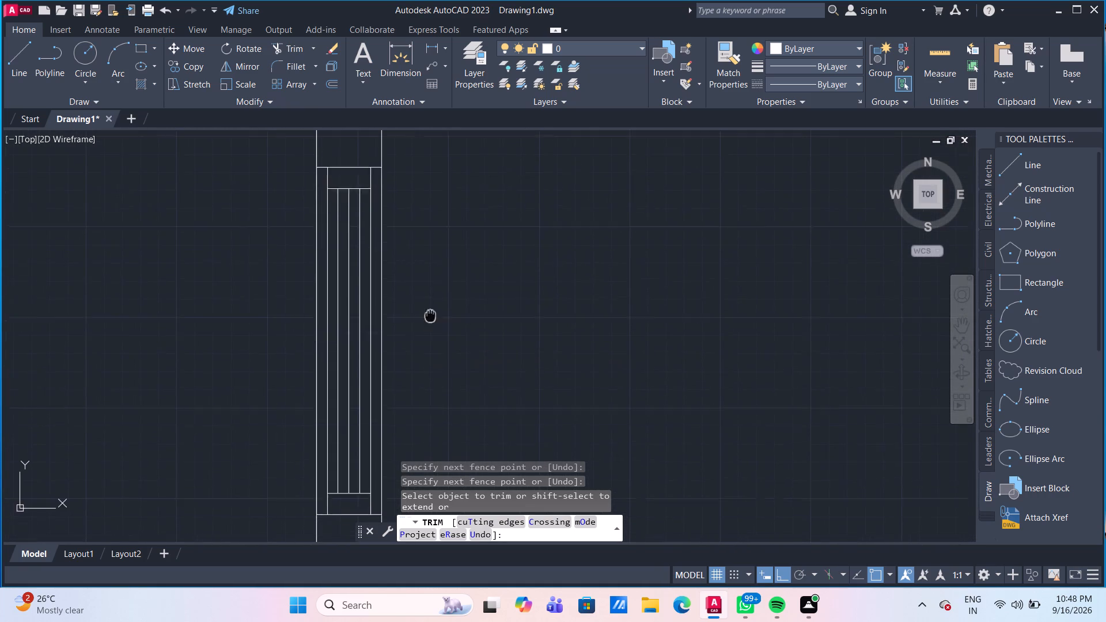
middle_click_drag(430, 311, 430, 304)
left_click(381, 297)
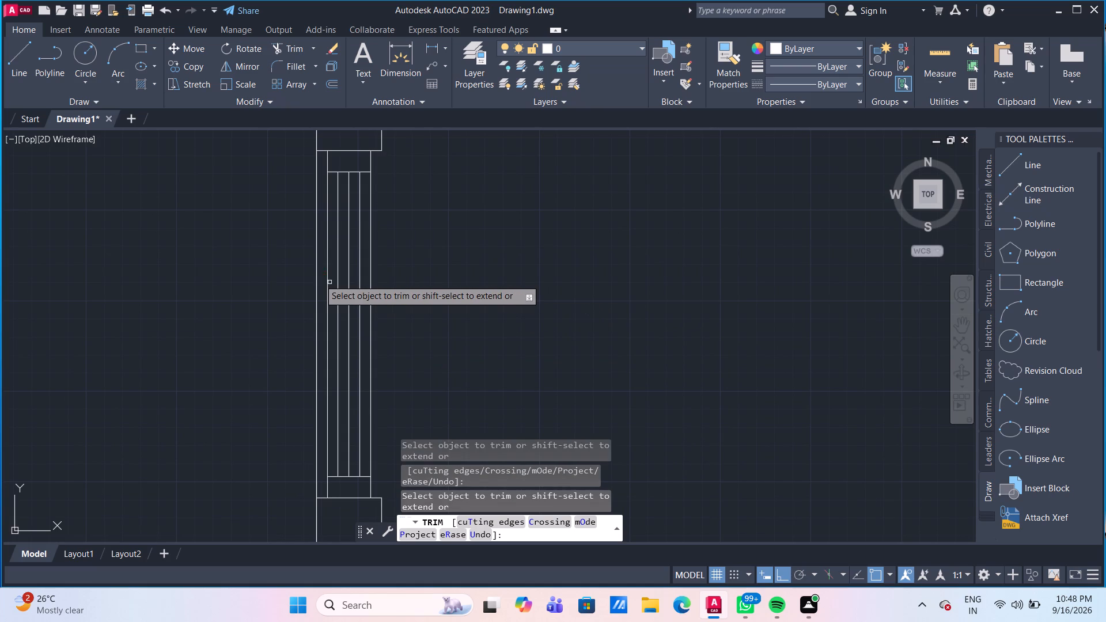
left_click(315, 279)
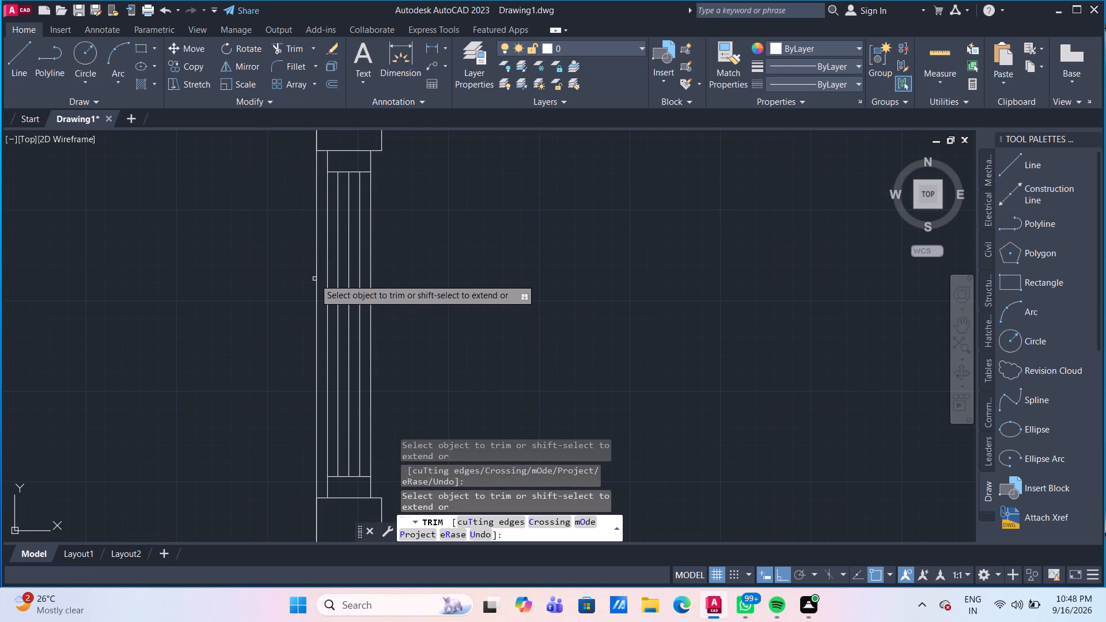
left_click(317, 279)
Trim the inner and outer wall lines across the northeast room's north window.
scroll(260, 305, "down", 4)
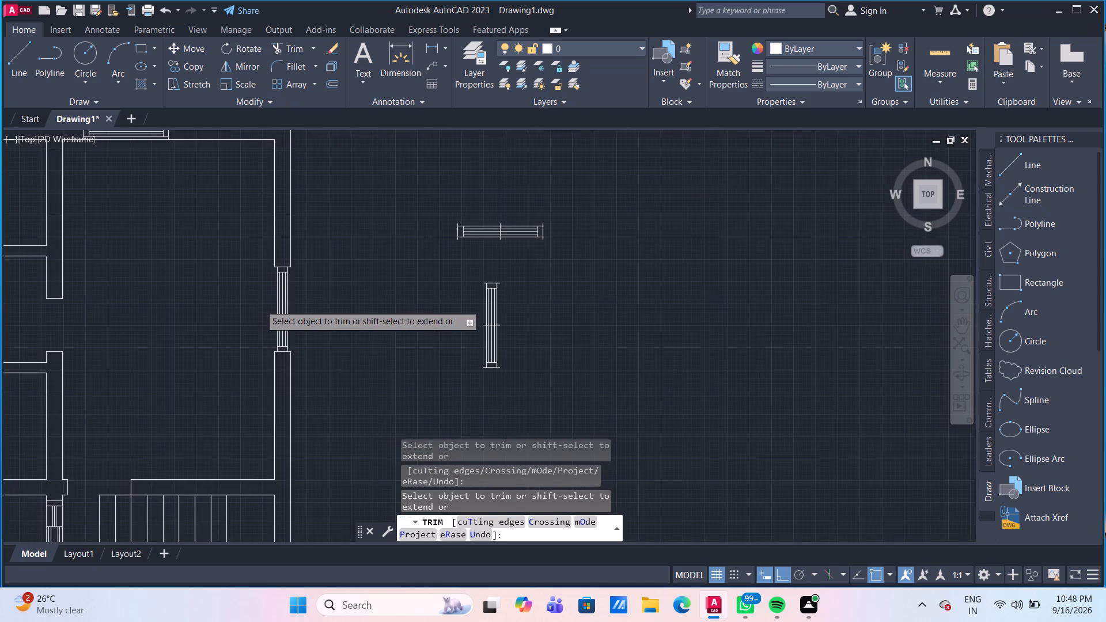
middle_click_drag(221, 274, 415, 399)
scroll(370, 337, "up", 3)
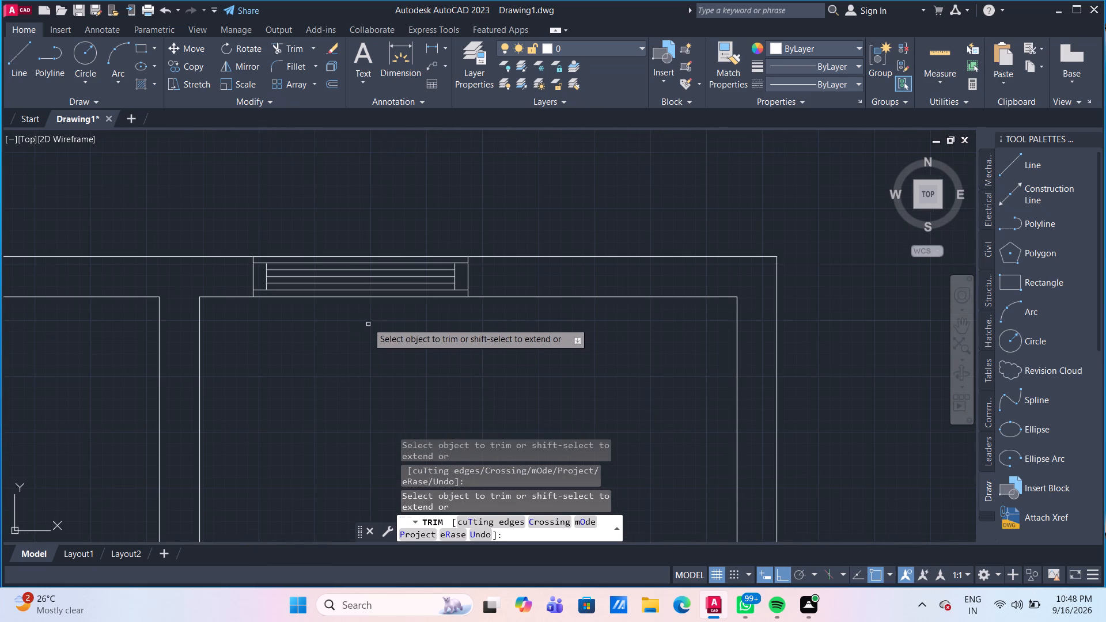
left_click(357, 298)
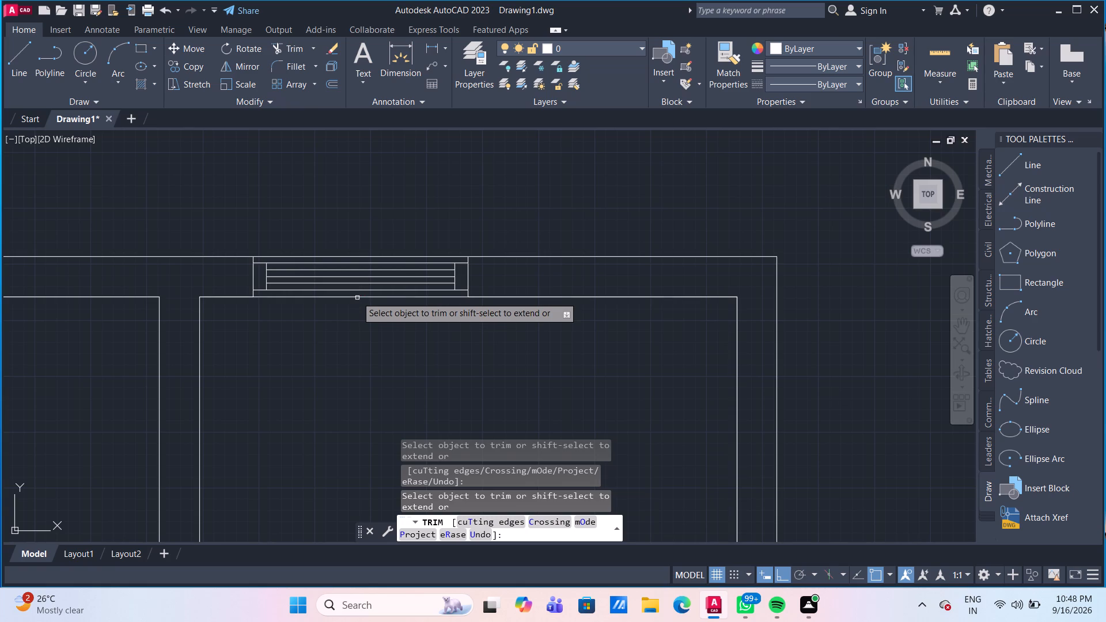
left_click(357, 297)
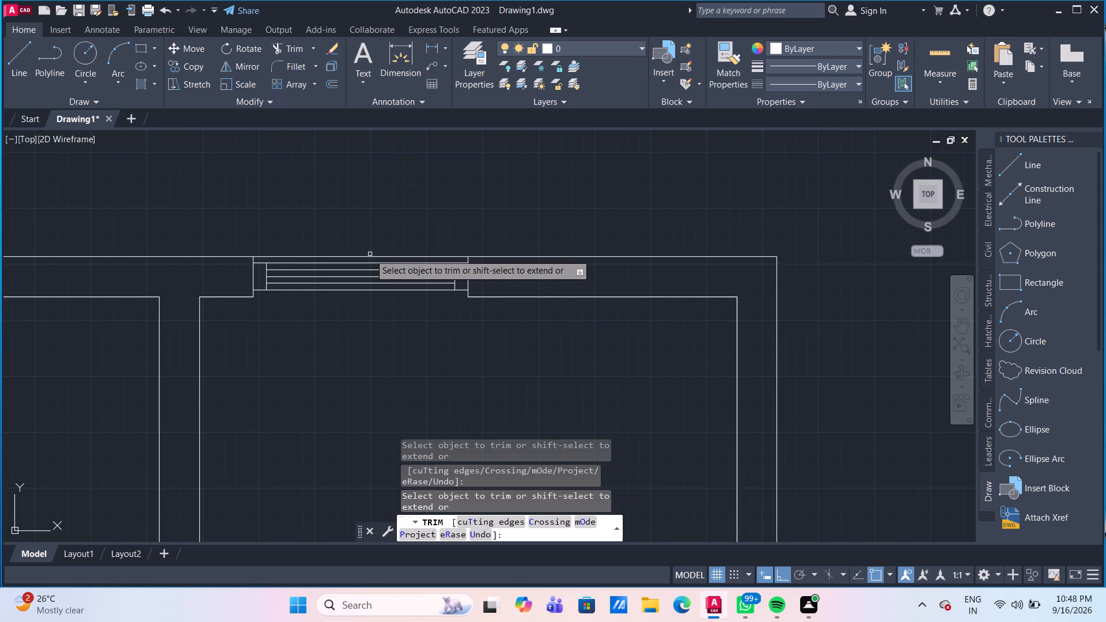
left_click(373, 257)
Trim the inner and outer wall lines across the northwest room's north window.
scroll(358, 220, "down", 3)
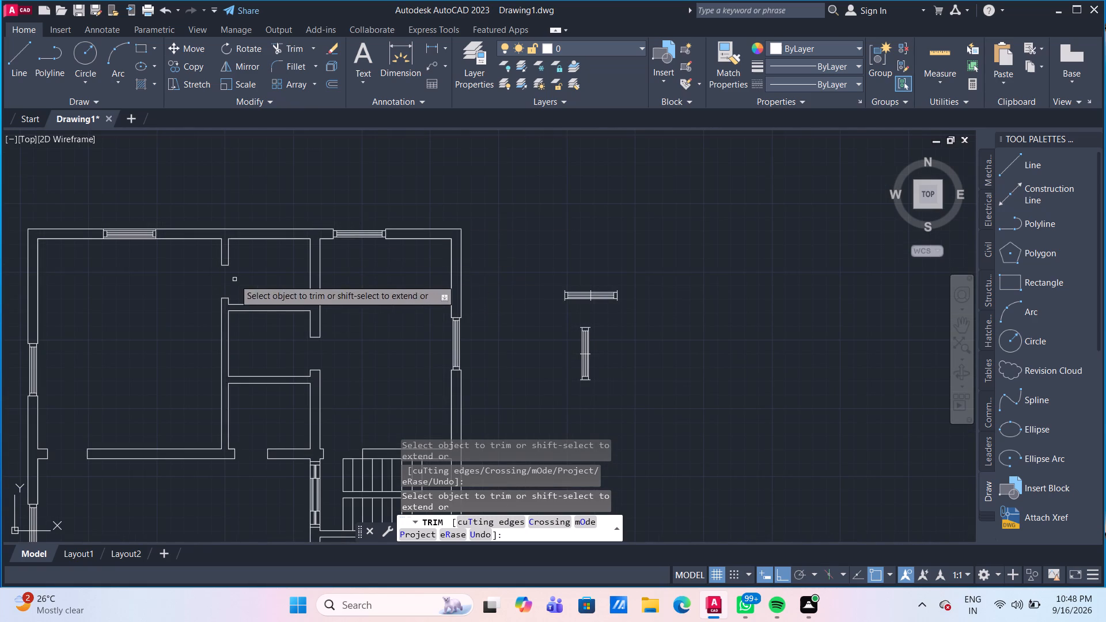
middle_click_drag(129, 266, 281, 317)
scroll(283, 298, "up", 4)
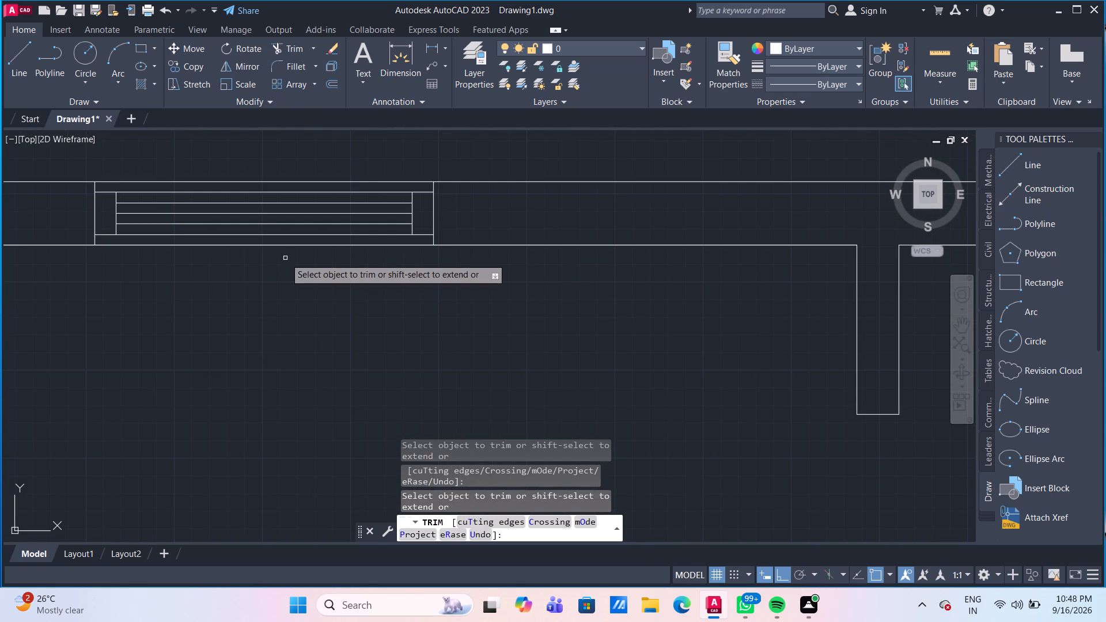
left_click(285, 246)
left_click(285, 246)
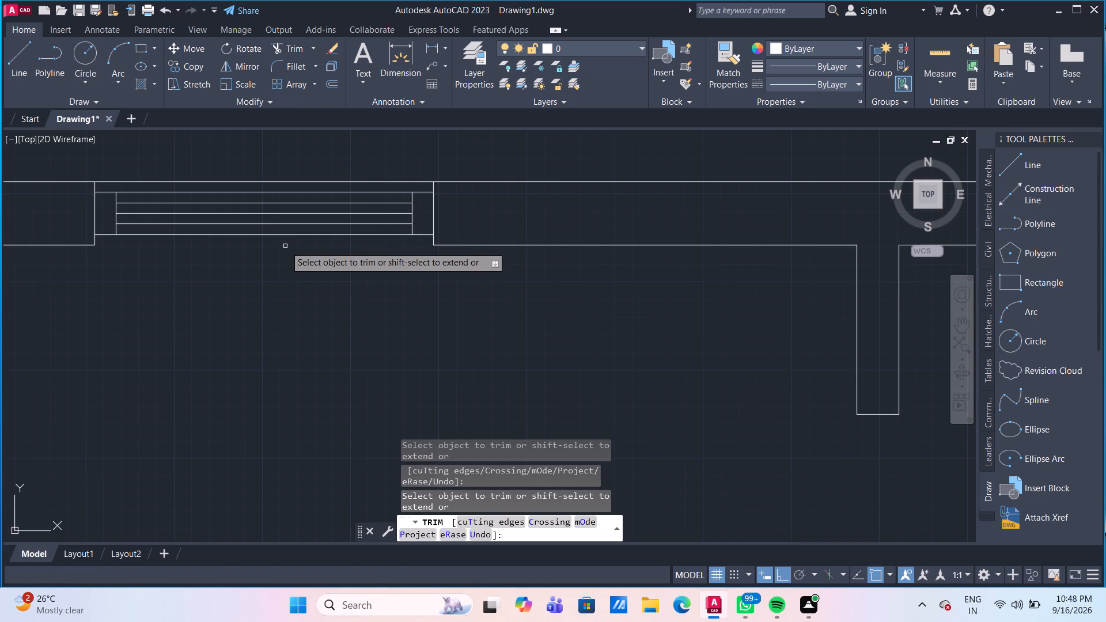
left_click(290, 181)
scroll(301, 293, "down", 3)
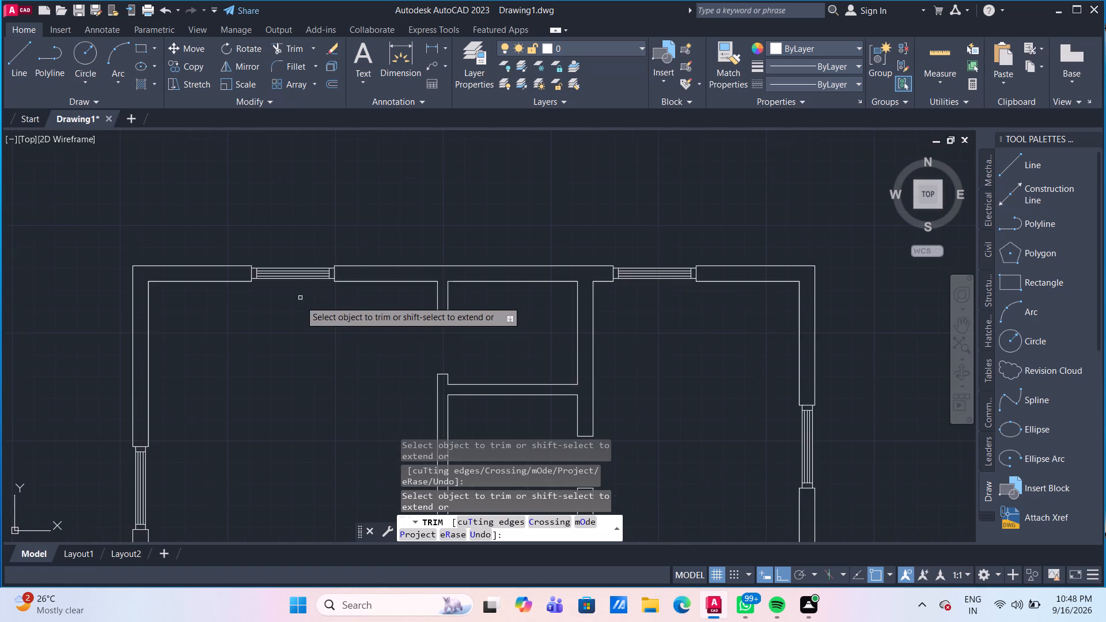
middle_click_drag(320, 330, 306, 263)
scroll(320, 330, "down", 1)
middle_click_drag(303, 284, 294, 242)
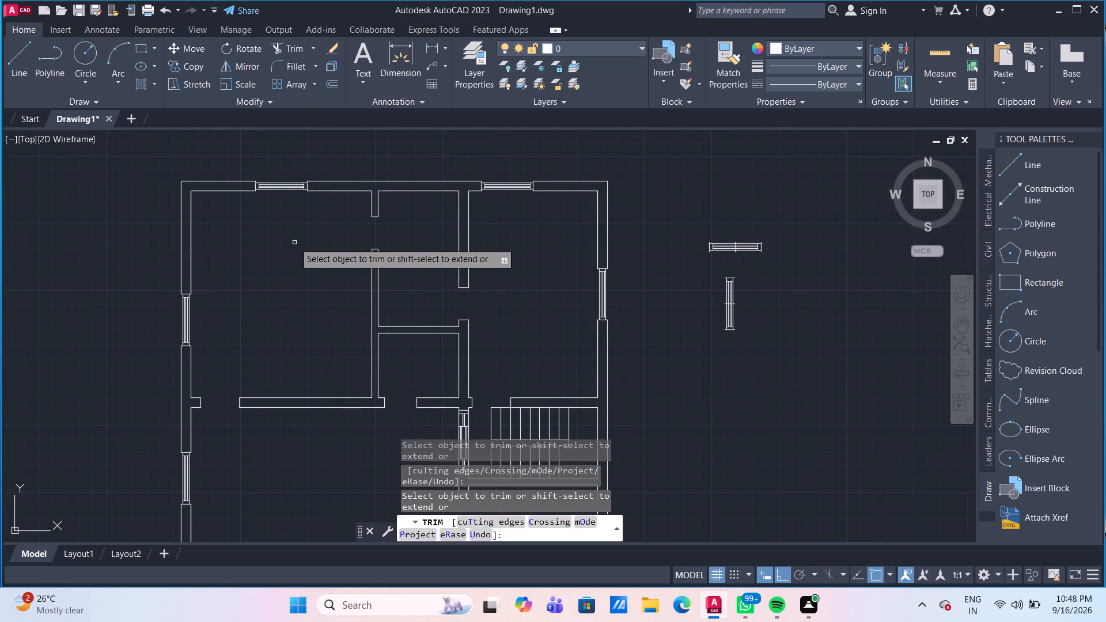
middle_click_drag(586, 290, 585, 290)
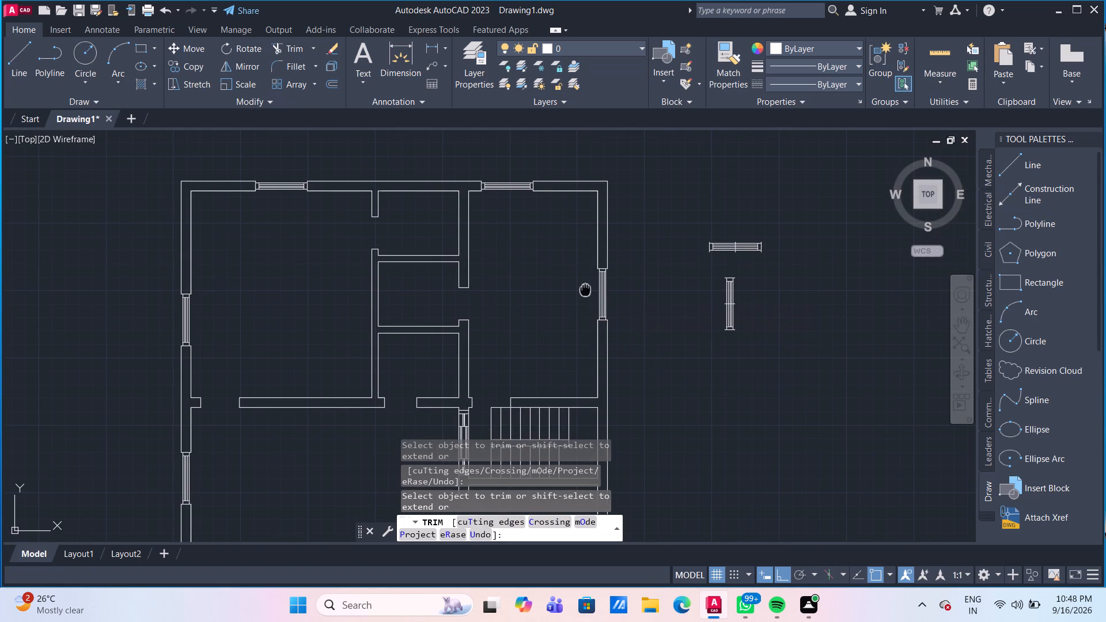
Draw a 9" line across the south wall, extending the interior partition's west face to the outer wall line.
middle_click_drag(585, 290, 537, 222)
scroll(537, 222, "down", 1)
middle_click_drag(702, 344, 680, 247)
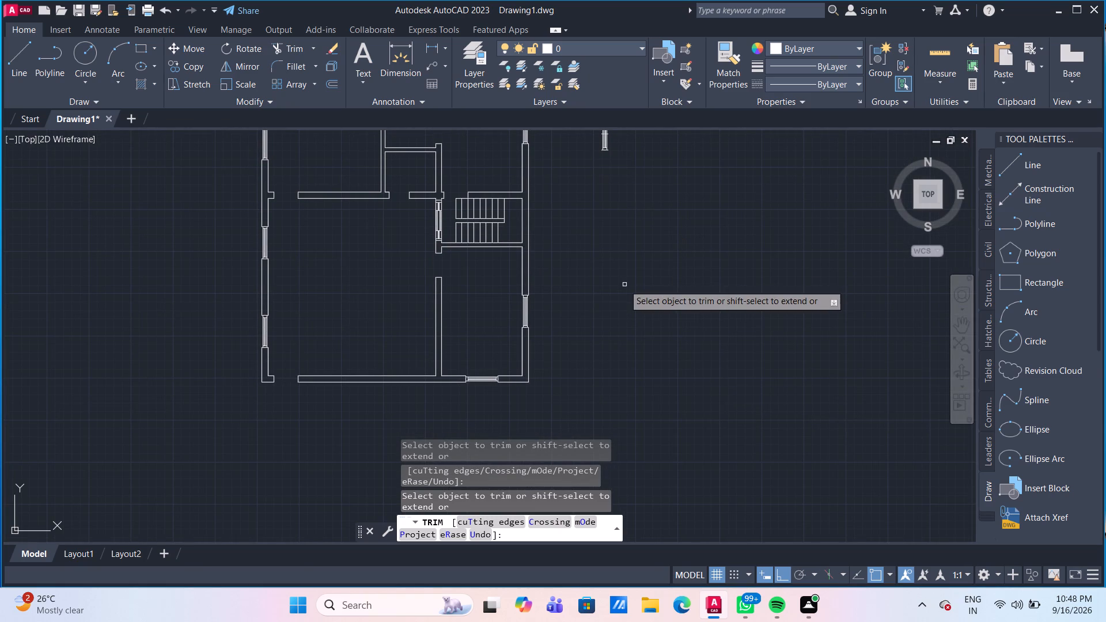
key("Escape")
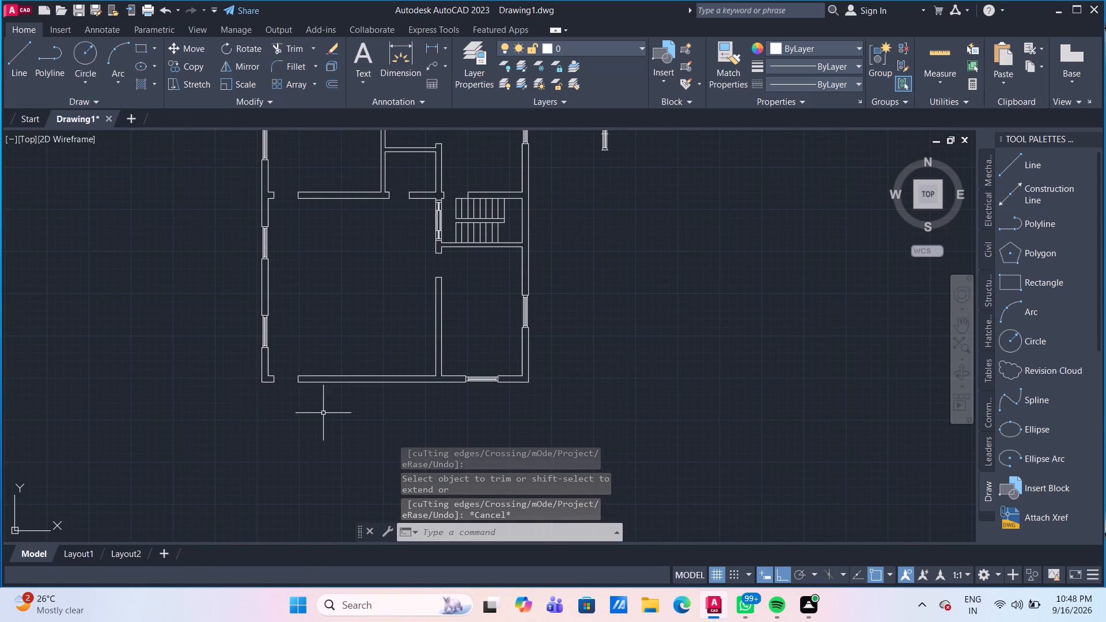
scroll(340, 424, "up", 1)
scroll(396, 412, "up", 1)
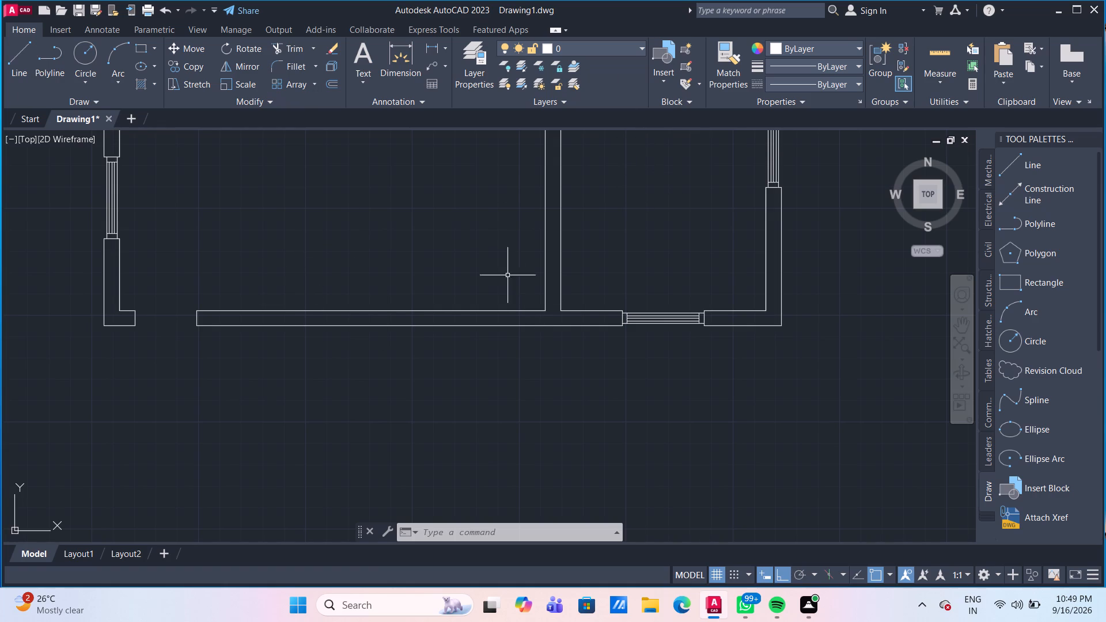
left_click(17, 64)
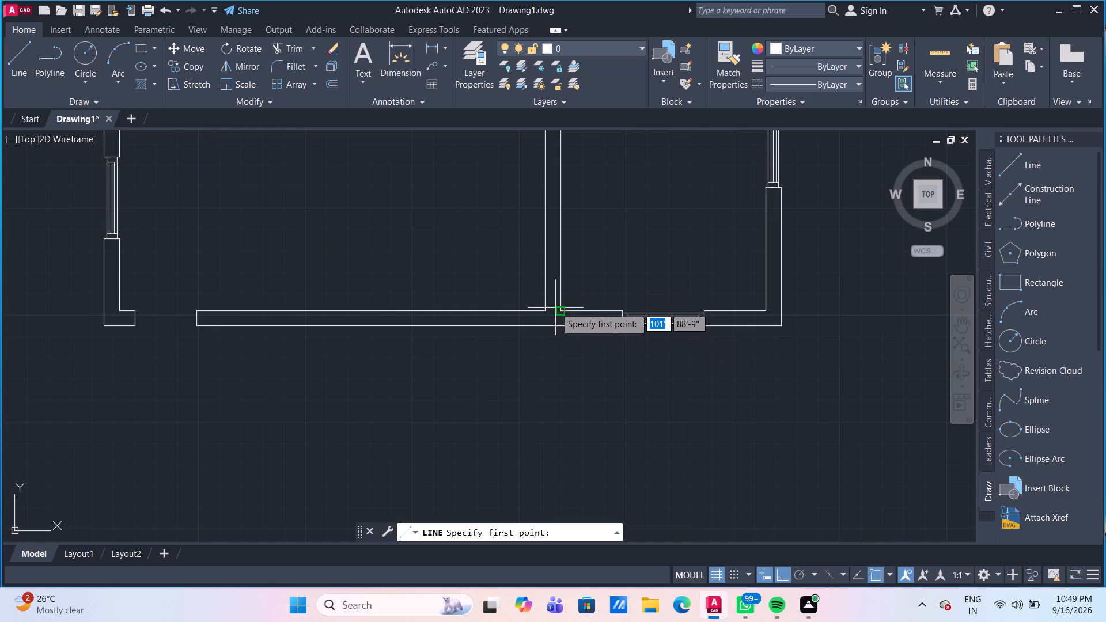
left_click(548, 309)
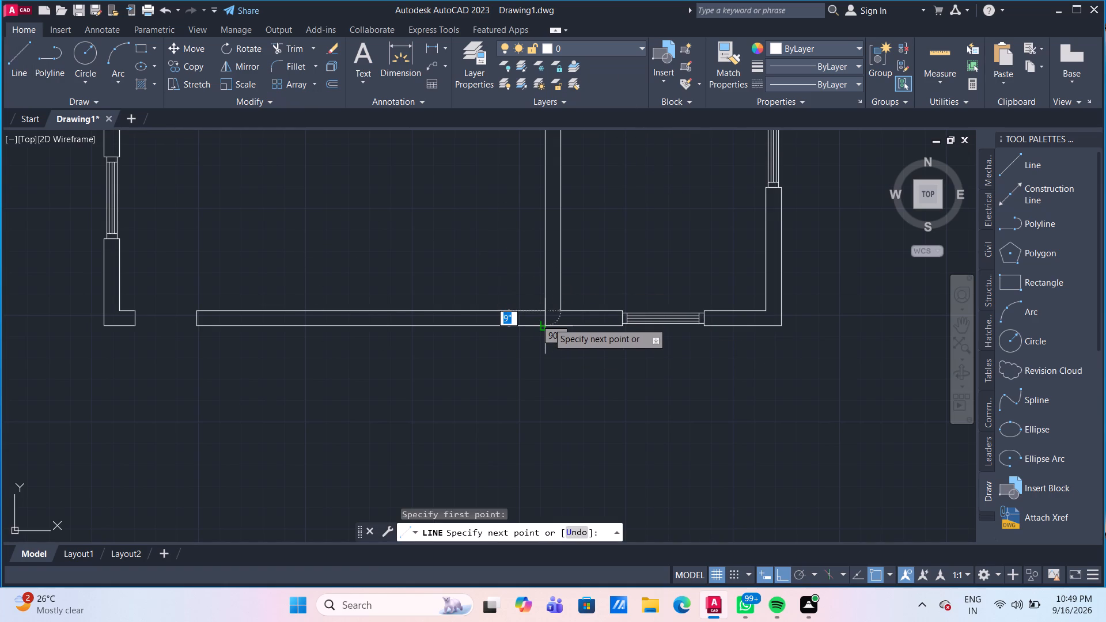
left_click(548, 323)
key("Delete")
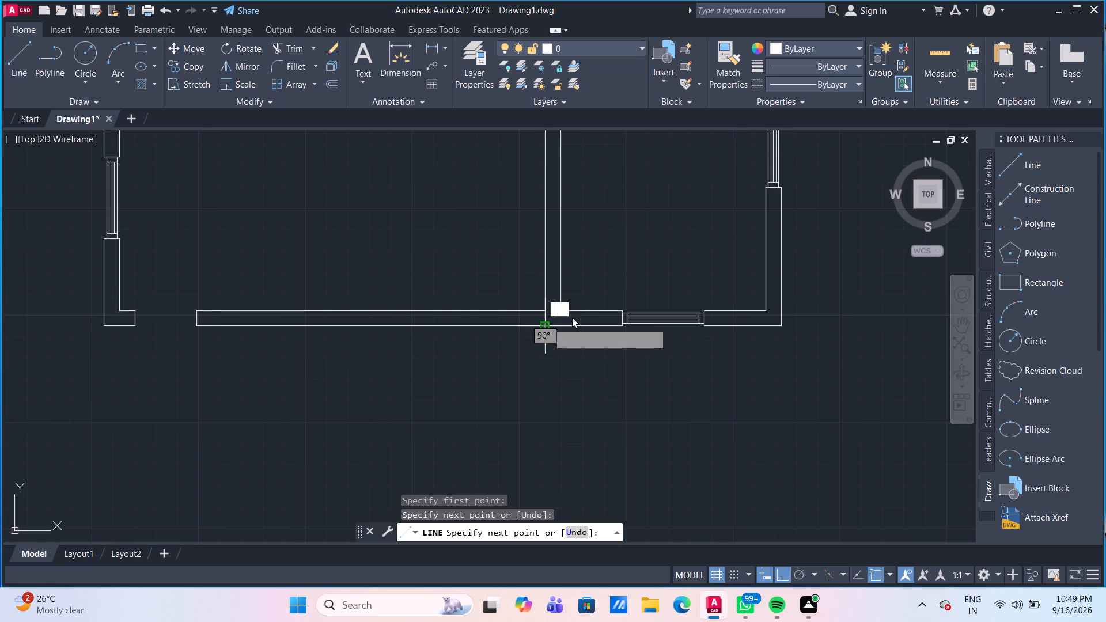
key("Escape")
key("Escape")
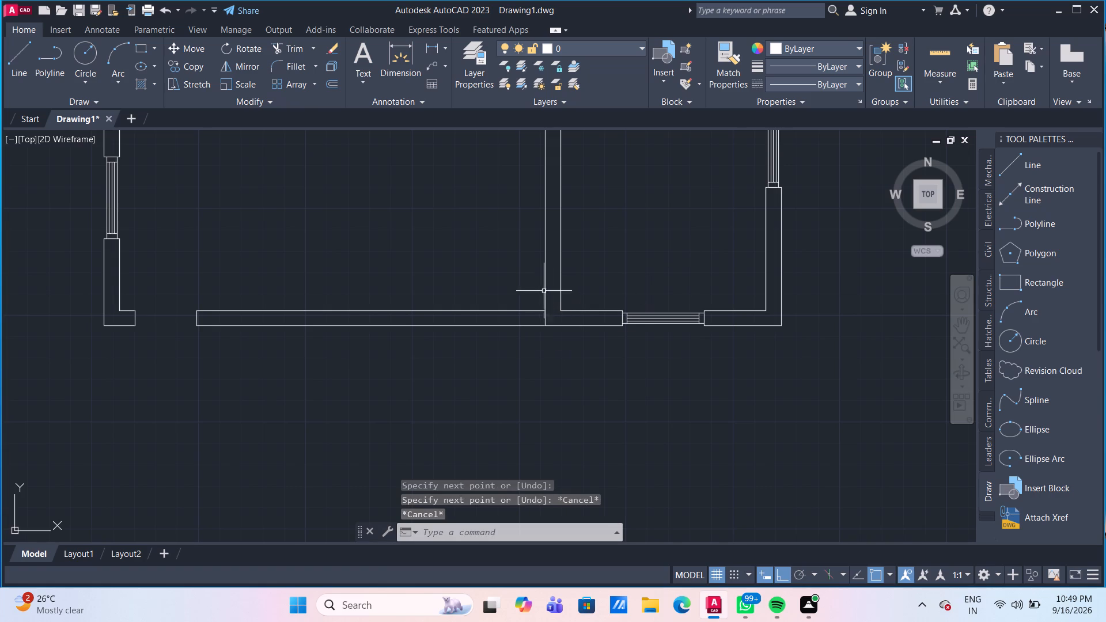
Measure the south wall segment between the doorway and the interior partition.
left_click(951, 58)
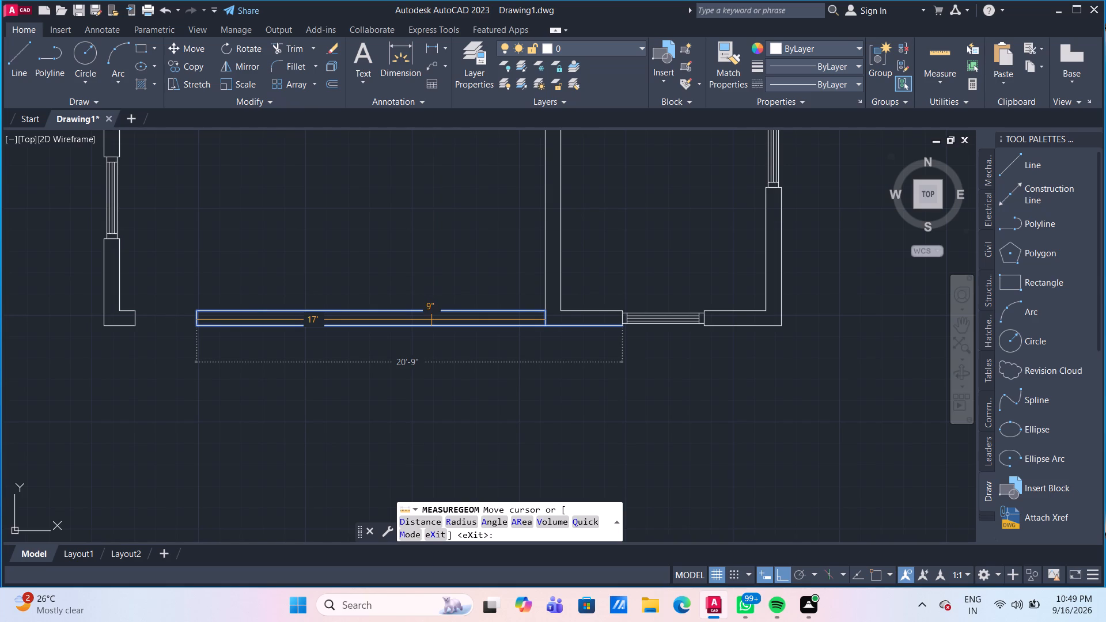
key("Escape")
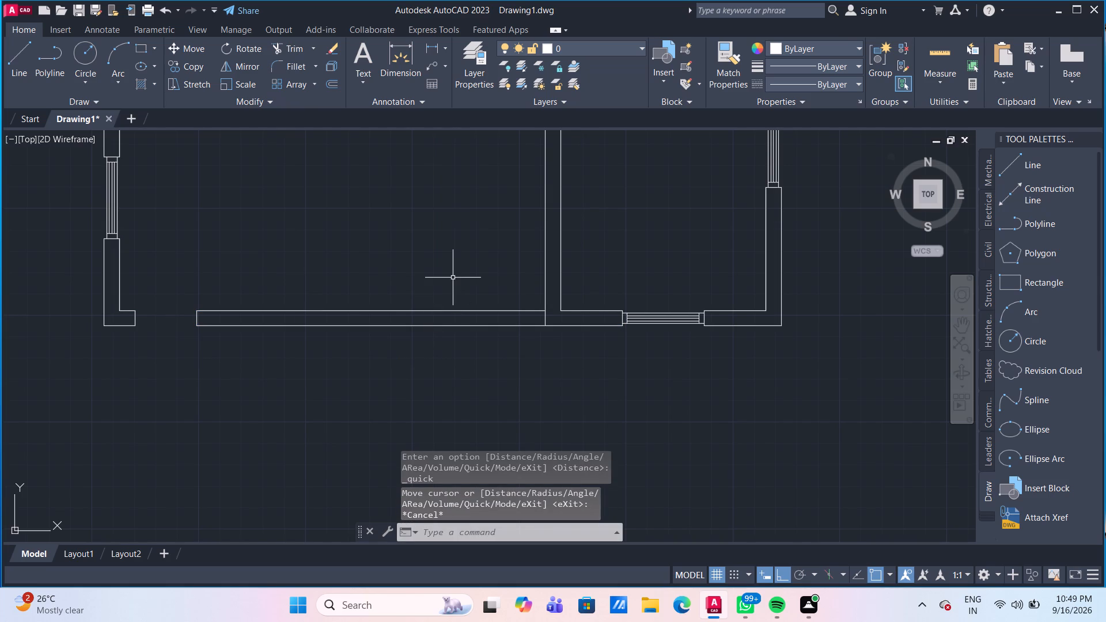
Offset the short line across the south wall westward, using the Through option.
key("o")
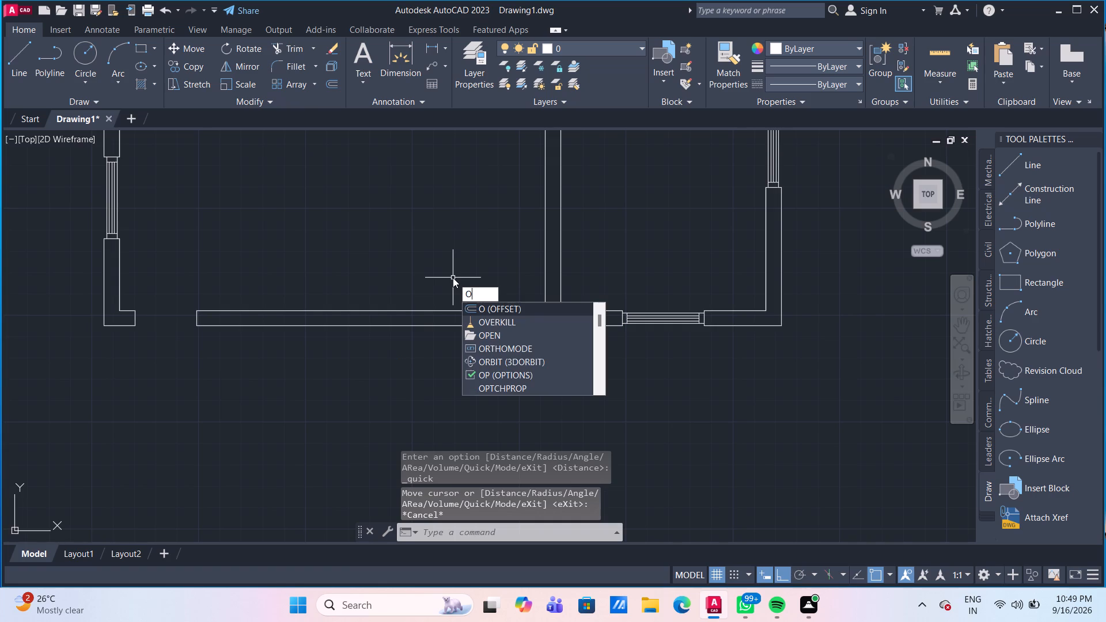
key("Return")
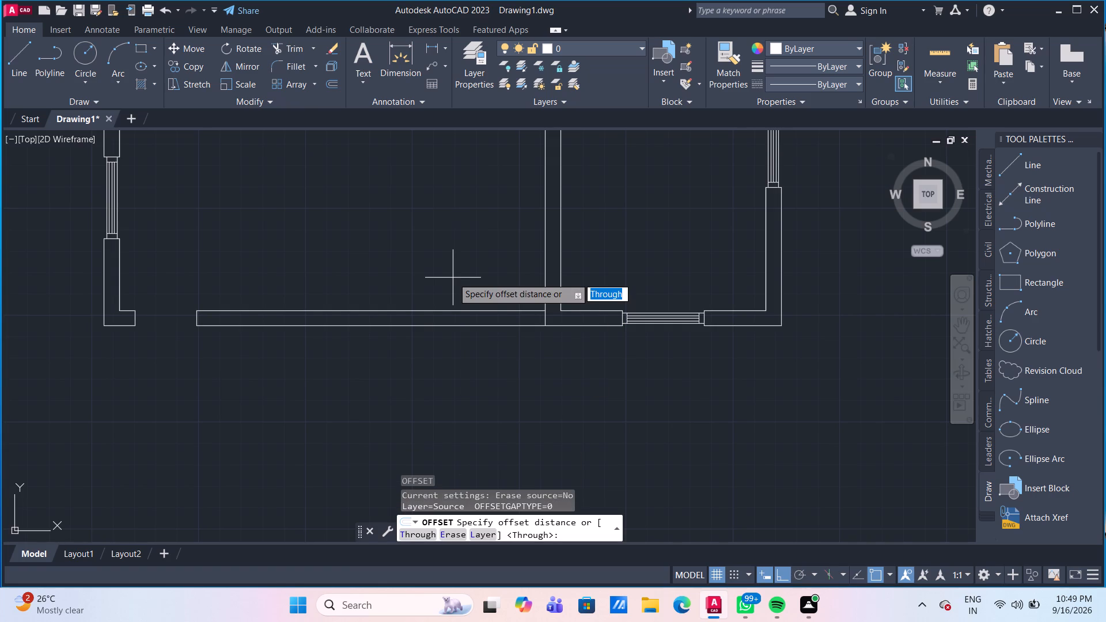
key("Return")
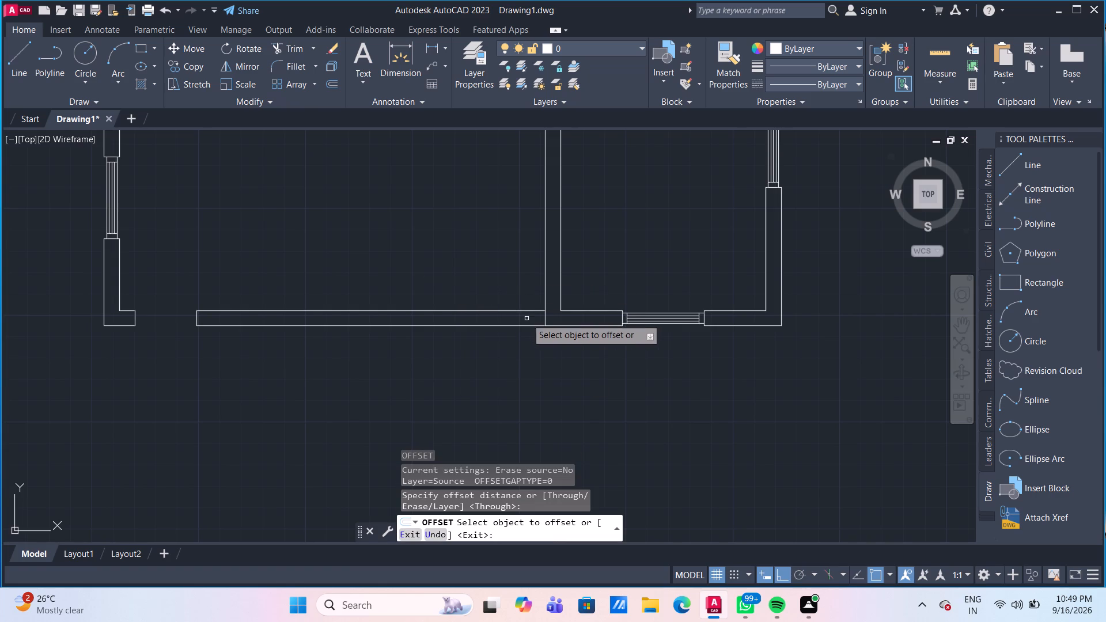
left_click(546, 320)
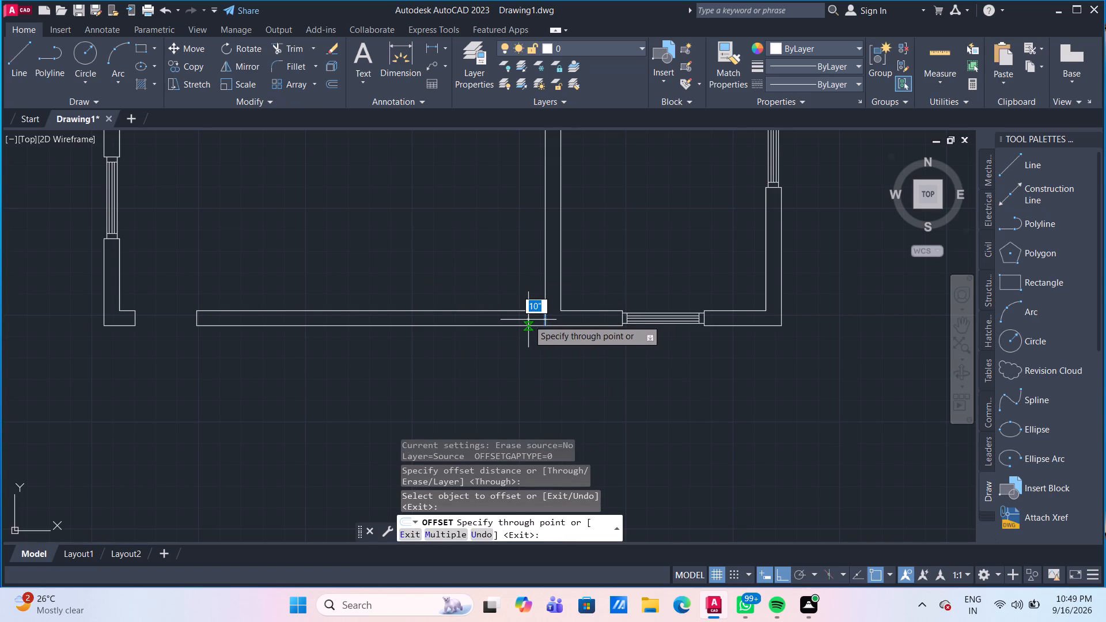
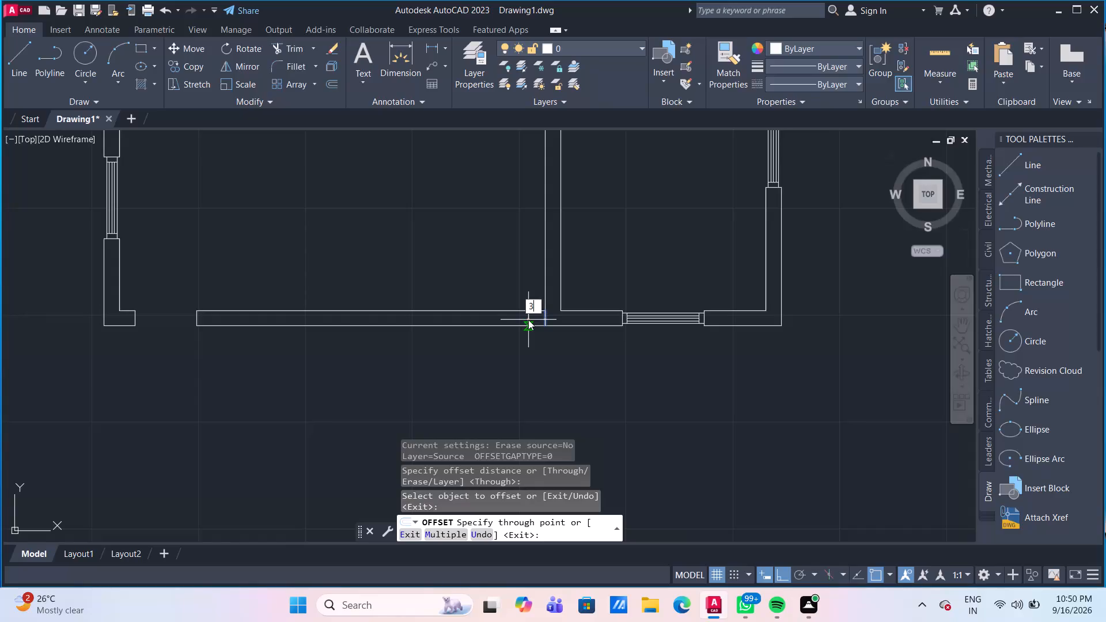
Offset the partition-face line leftward across the bottom exterior wall, spacing successive lines 3', 4' and 3' apart.
key("Return")
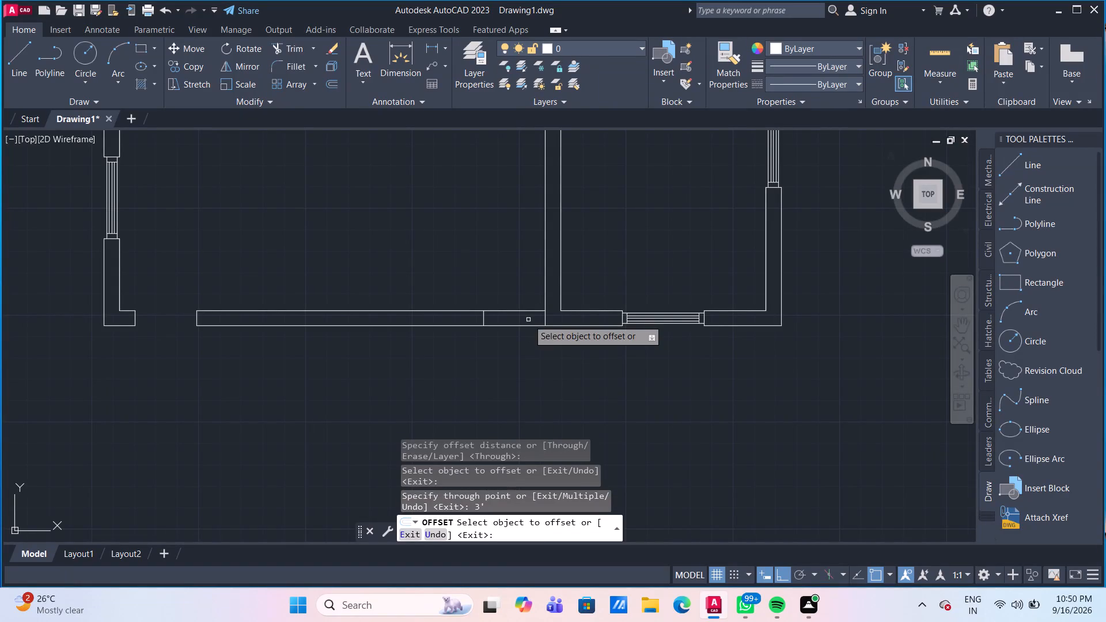
left_click(483, 320)
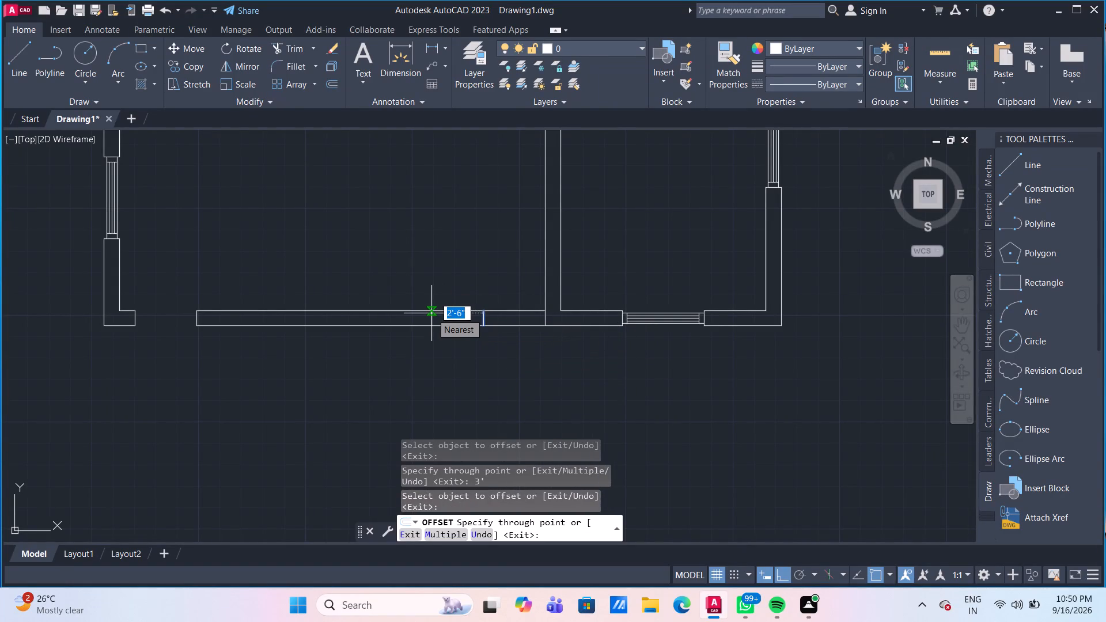
key("4")
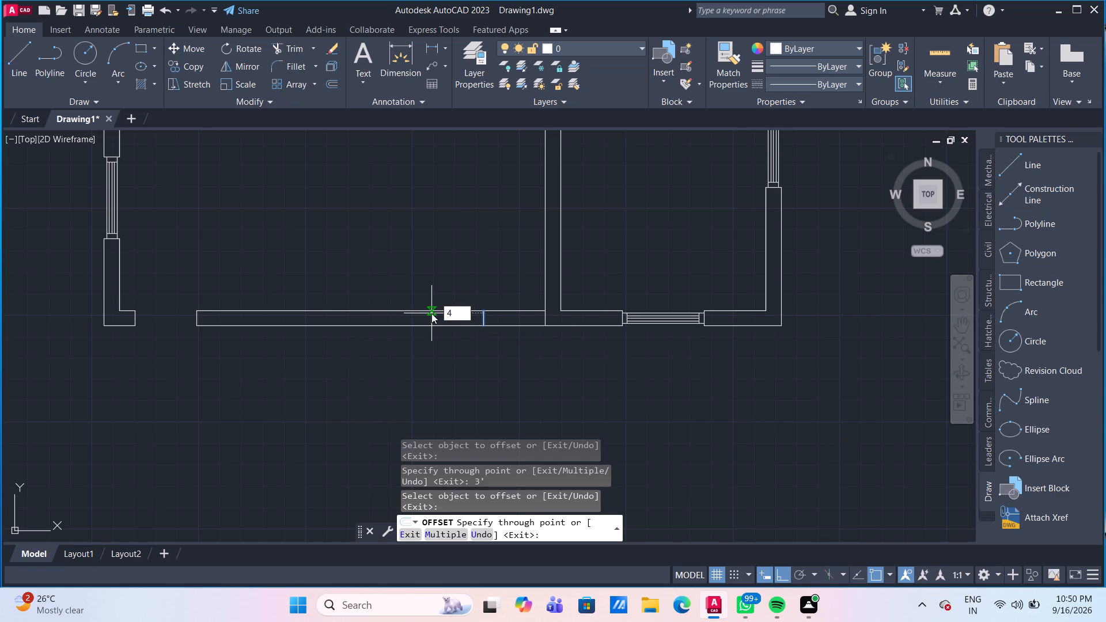
key("apostrophe")
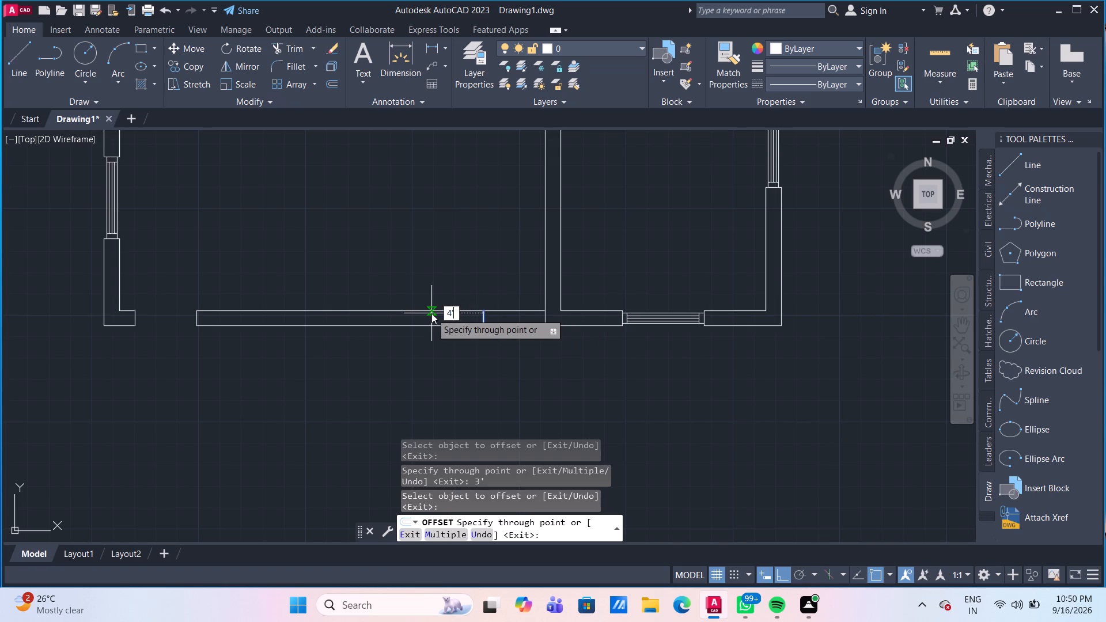
key("Return")
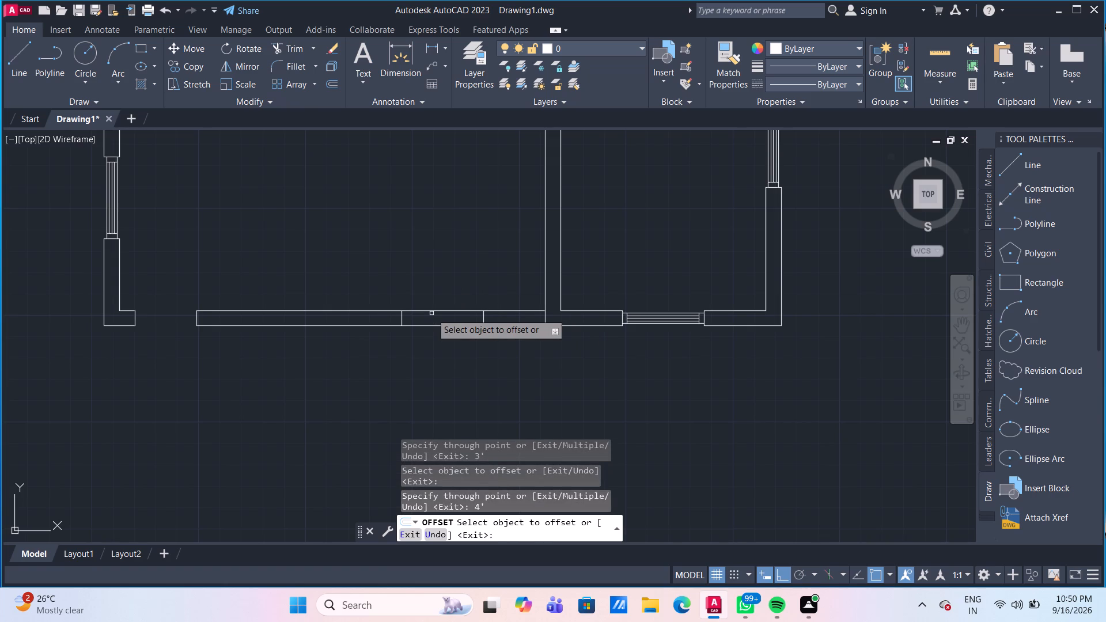
left_click(401, 323)
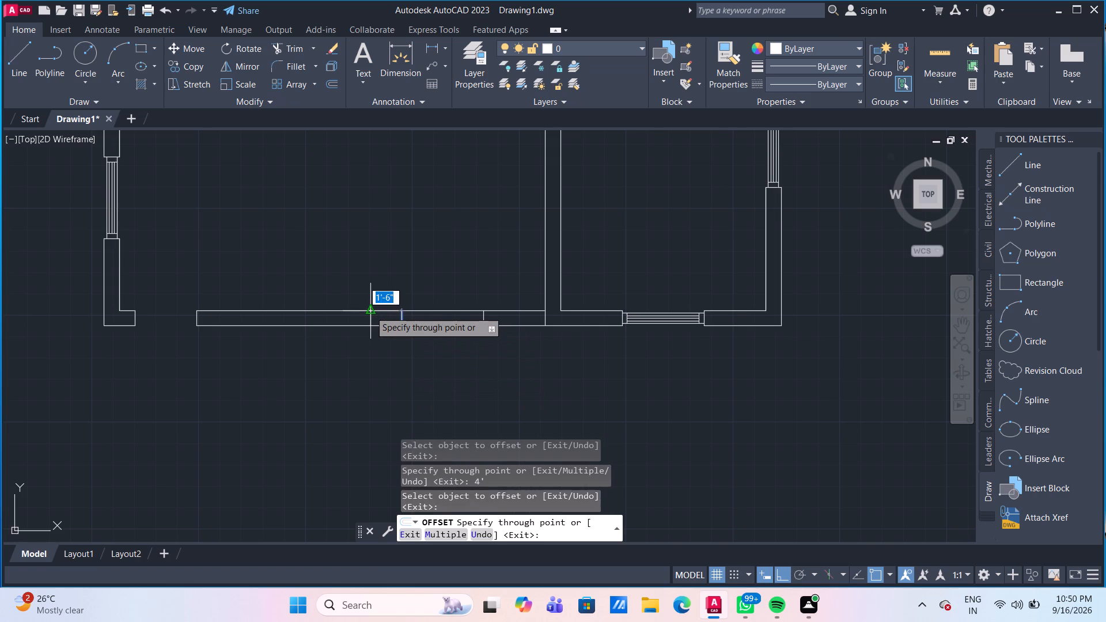
type("3'")
key("Return")
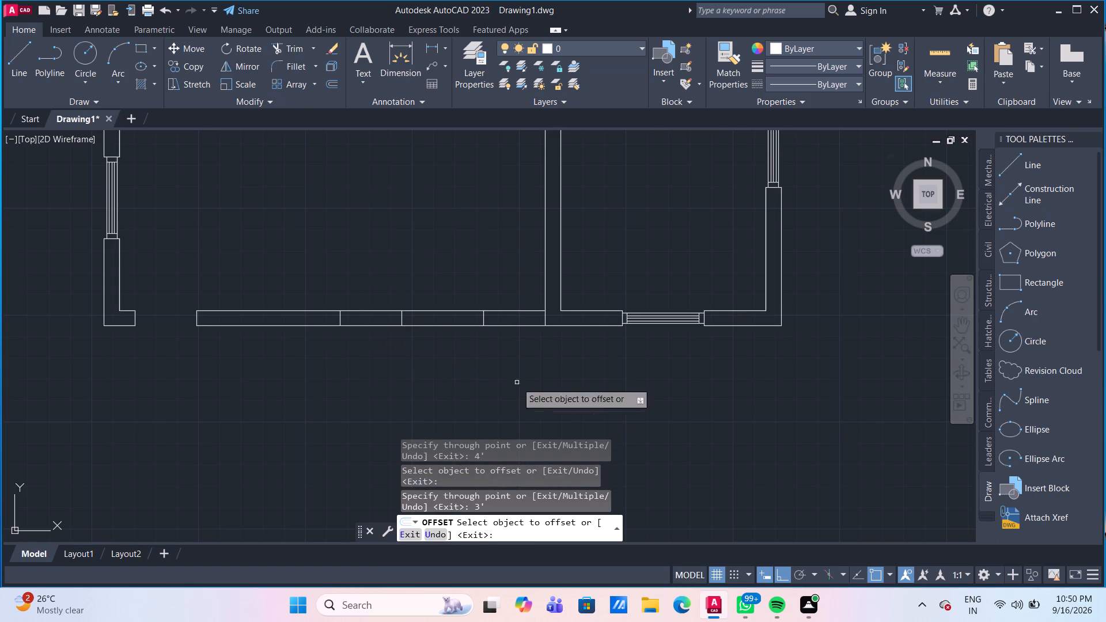
scroll(637, 389, "down", 2)
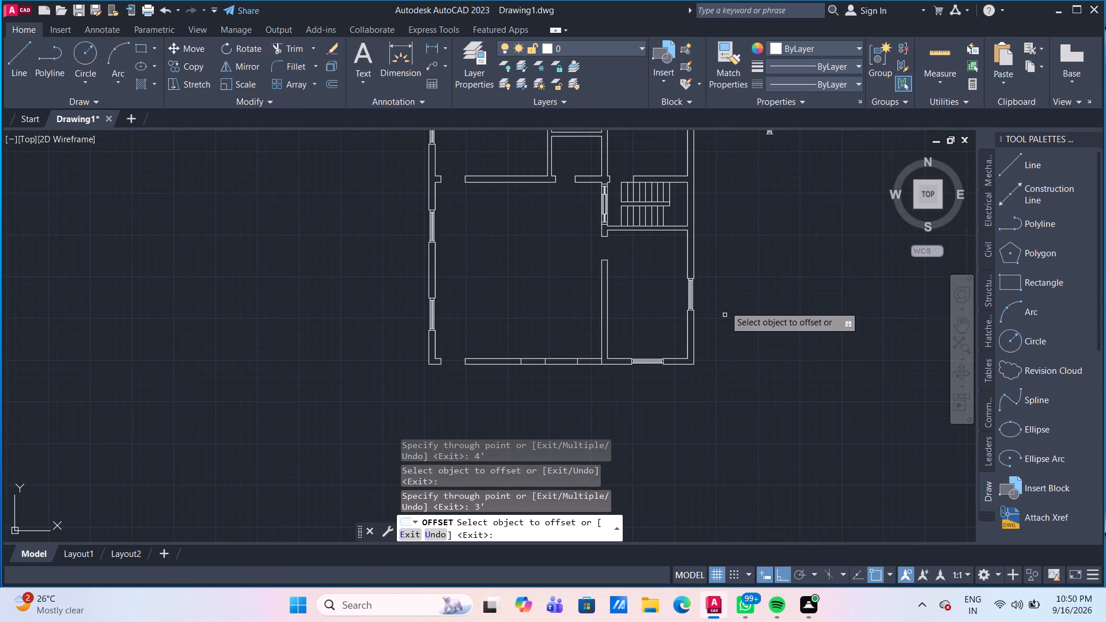
middle_click_drag(730, 275, 510, 363)
scroll(541, 227, "up", 1)
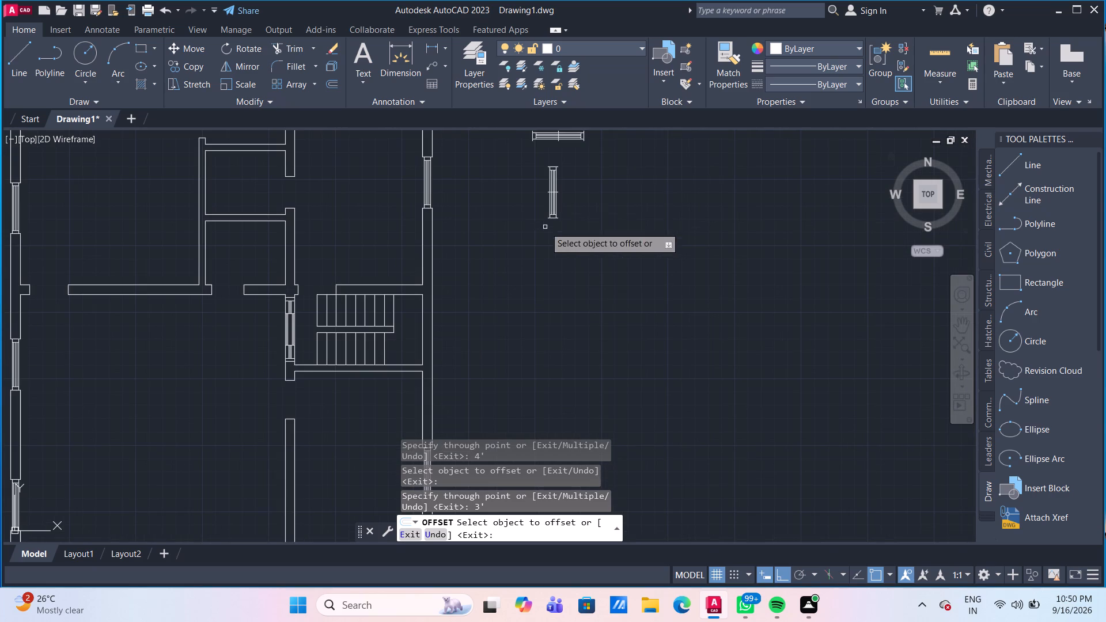
middle_click_drag(620, 149, 563, 244)
scroll(563, 246, "up", 1)
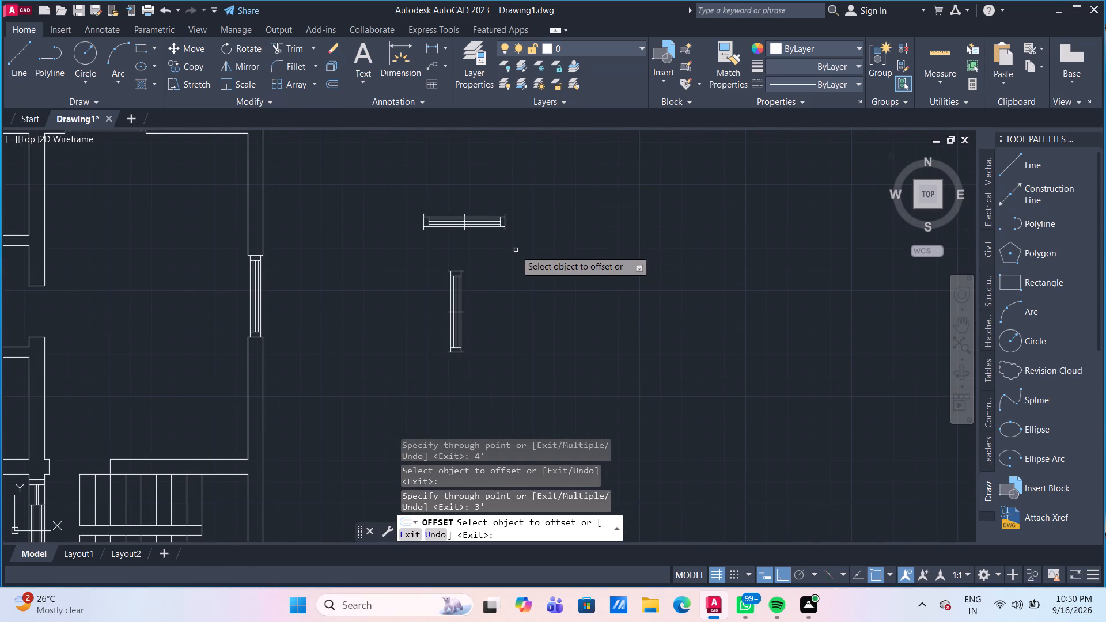
scroll(516, 250, "up", 1)
key("Escape")
Copy the spare horizontal window symbol from its upper-right end to the 3' and 10' marks on the bottom wall.
left_click_drag(520, 240, 485, 210)
left_click(324, 163)
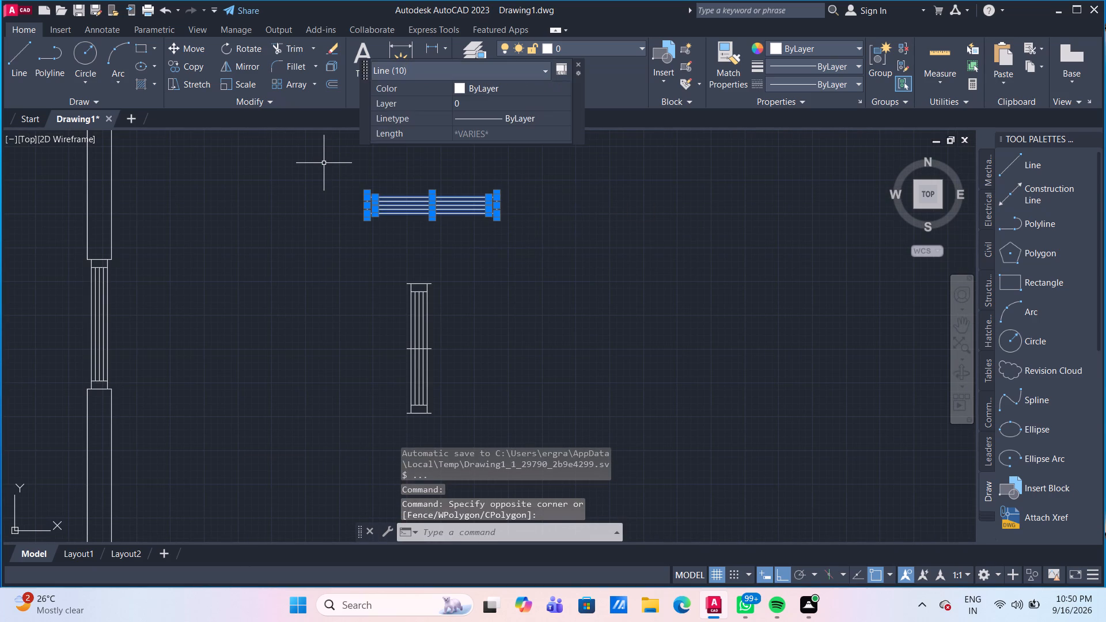
type("CO")
key("Return")
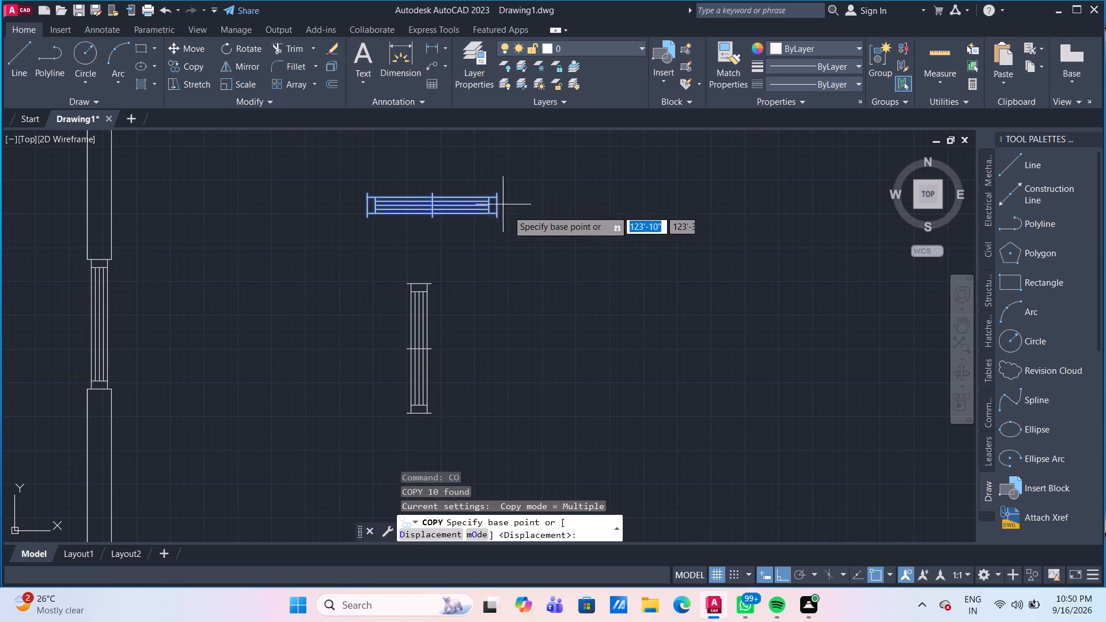
left_click(495, 194)
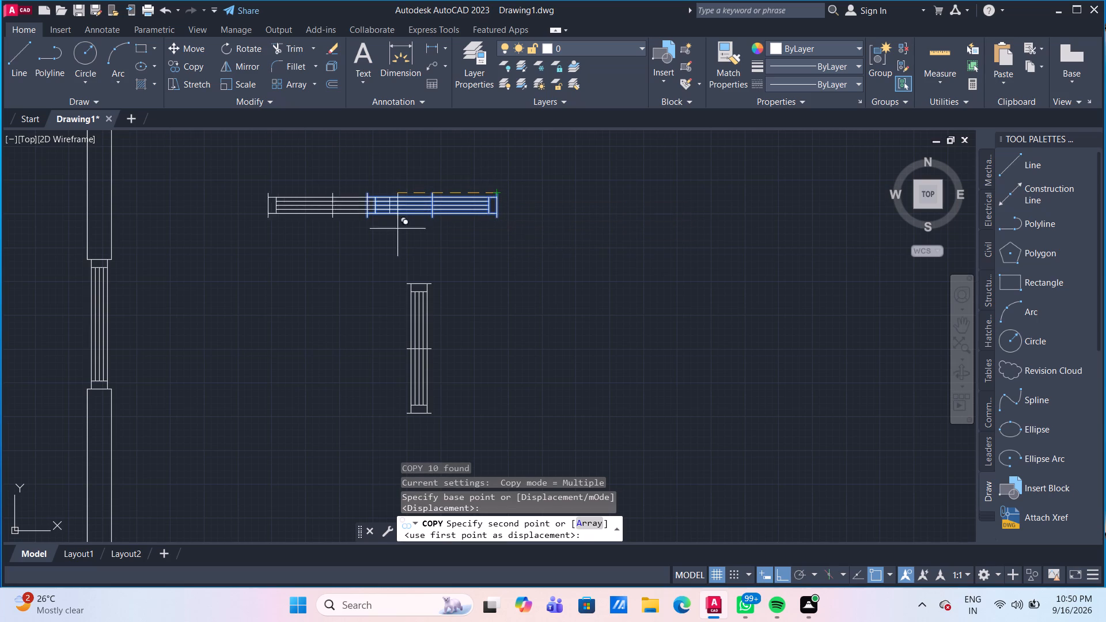
middle_click_drag(335, 283, 518, 103)
scroll(449, 169, "down", 3)
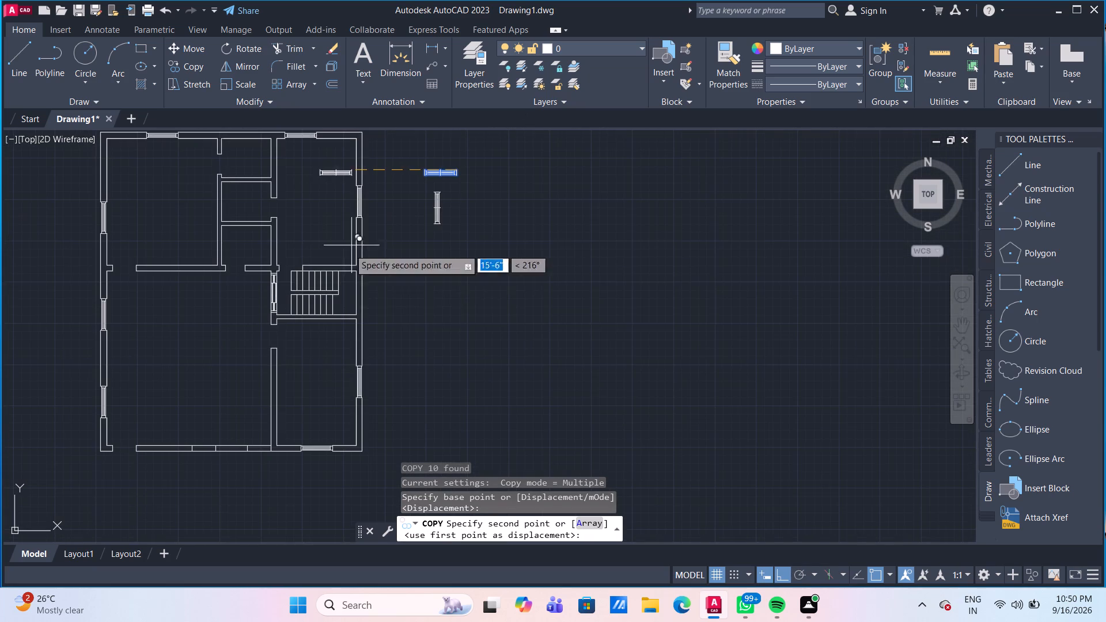
scroll(235, 407, "up", 1)
middle_click_drag(241, 399, 313, 277)
scroll(313, 277, "up", 1)
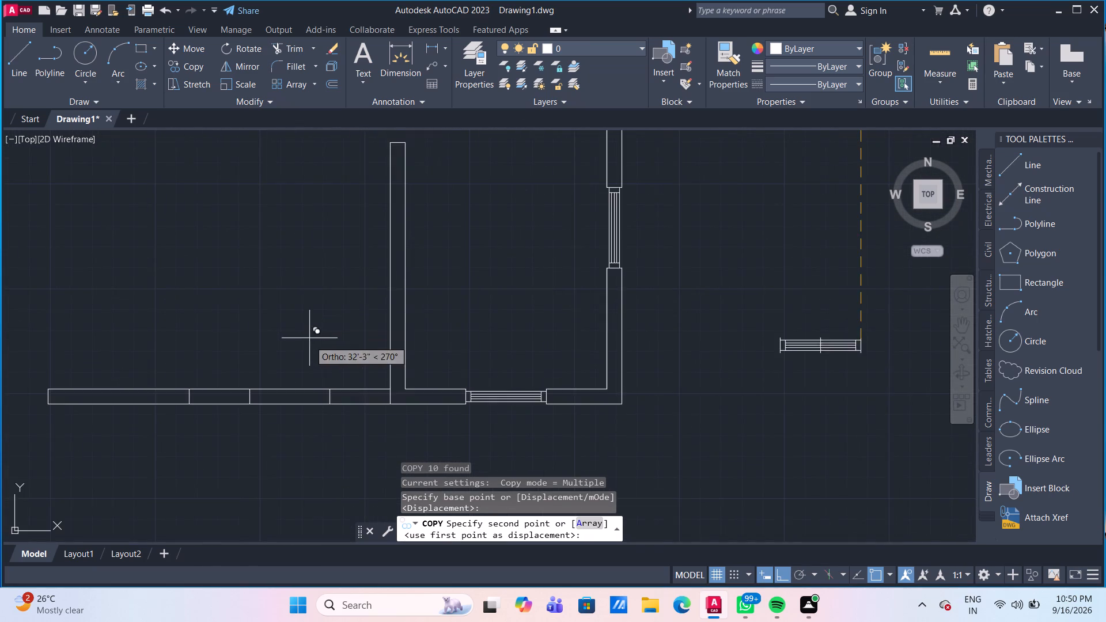
scroll(309, 347, "up", 1)
middle_click_drag(313, 338, 378, 233)
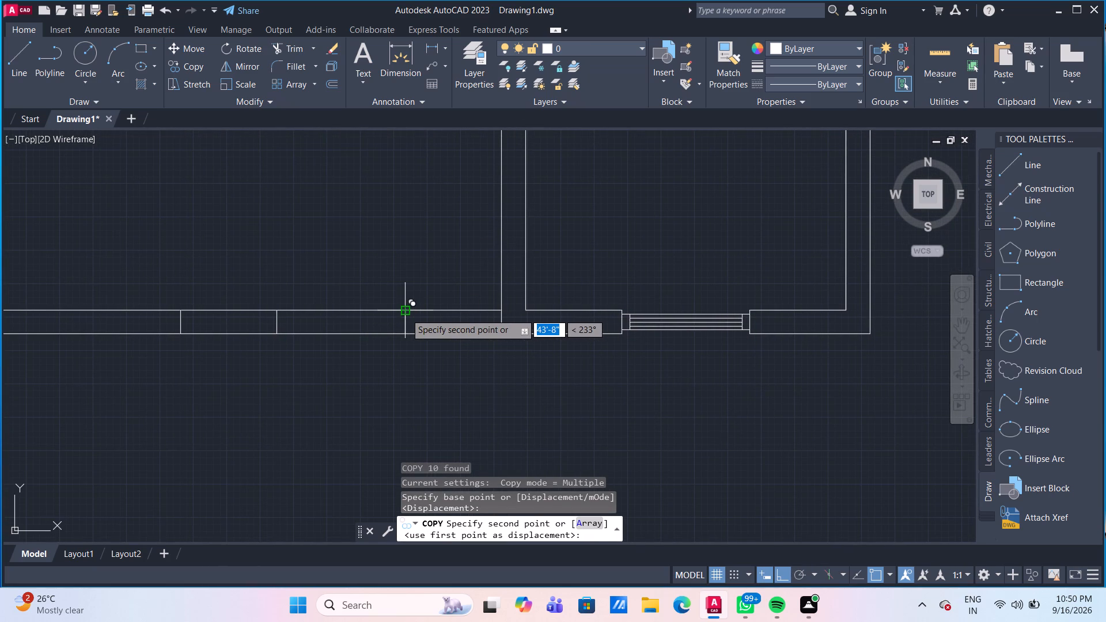
left_click(406, 313)
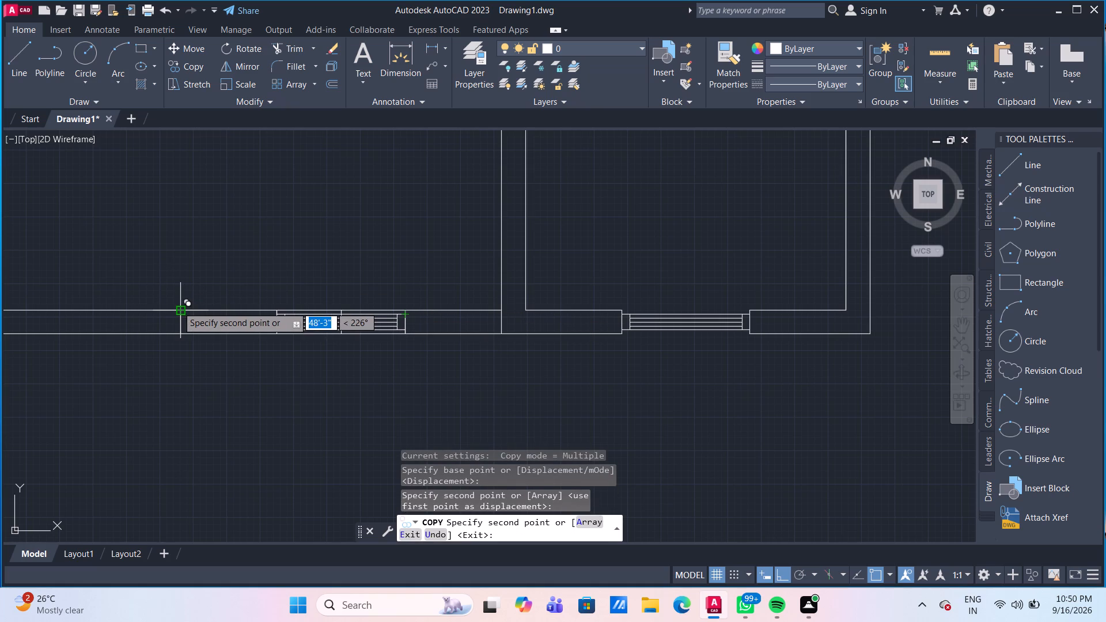
left_click(177, 306)
key("Escape")
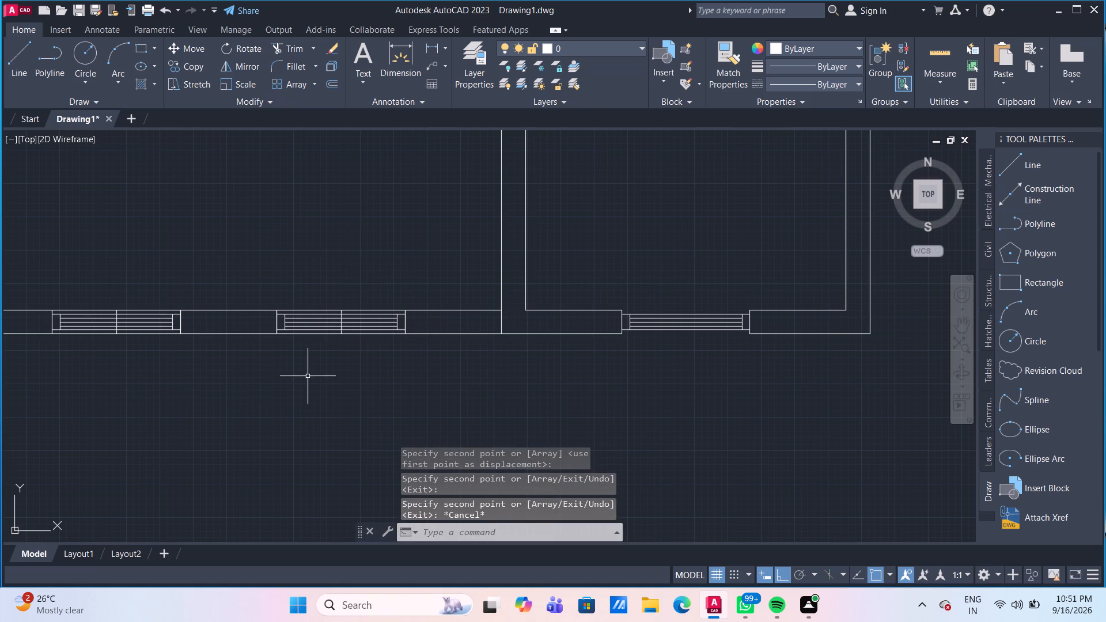
Erase the vertical centre line from each of the two new windows in the bottom wall.
middle_click_drag(310, 376, 393, 341)
scroll(359, 360, "down", 1)
scroll(382, 344, "up", 2)
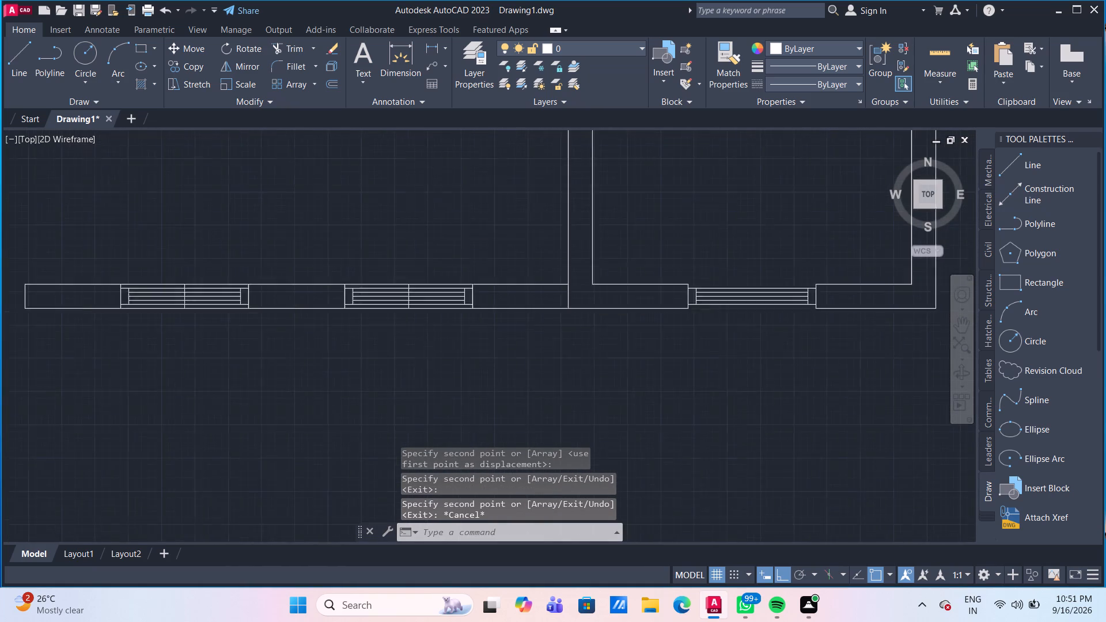
scroll(382, 344, "up", 1)
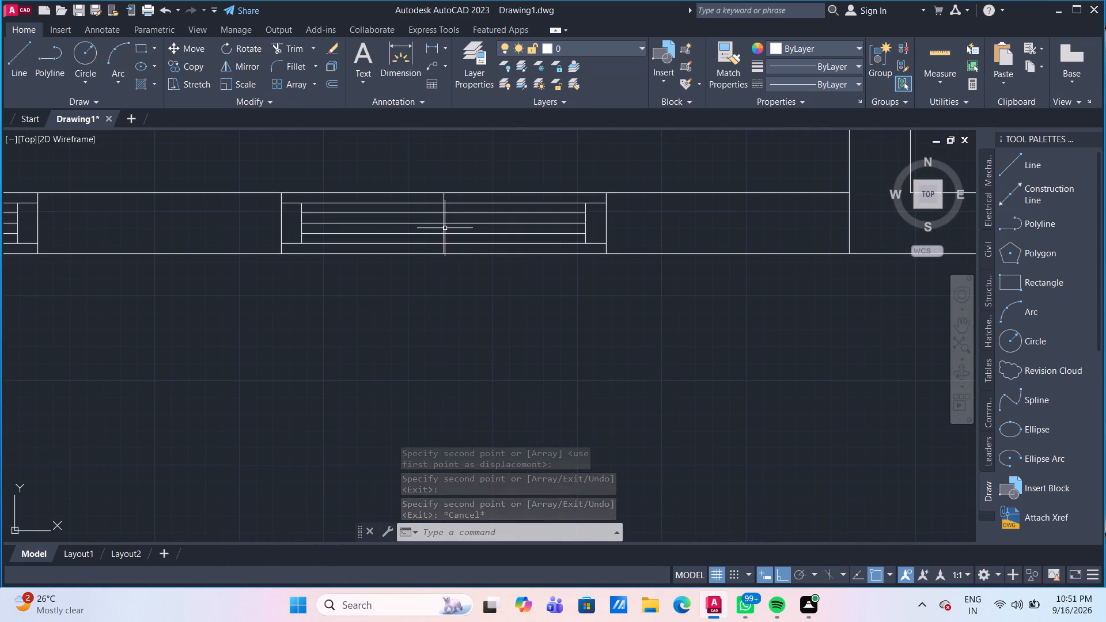
left_click(445, 228)
key("Delete")
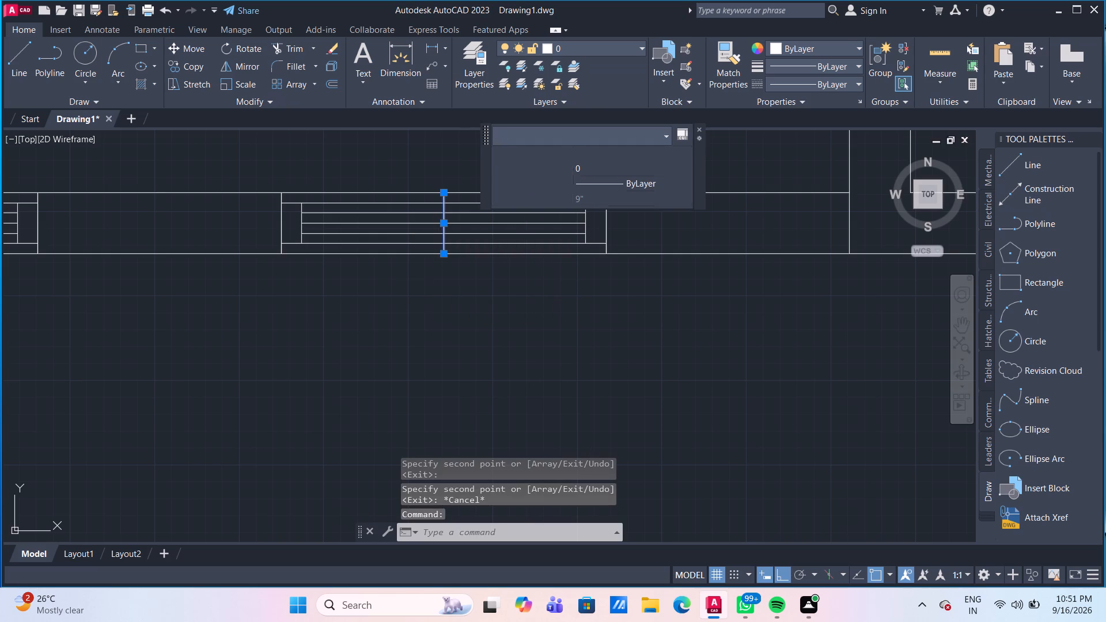
scroll(194, 259, "down", 1)
middle_click_drag(194, 259, 479, 272)
scroll(332, 288, "down", 1)
scroll(301, 271, "up", 1)
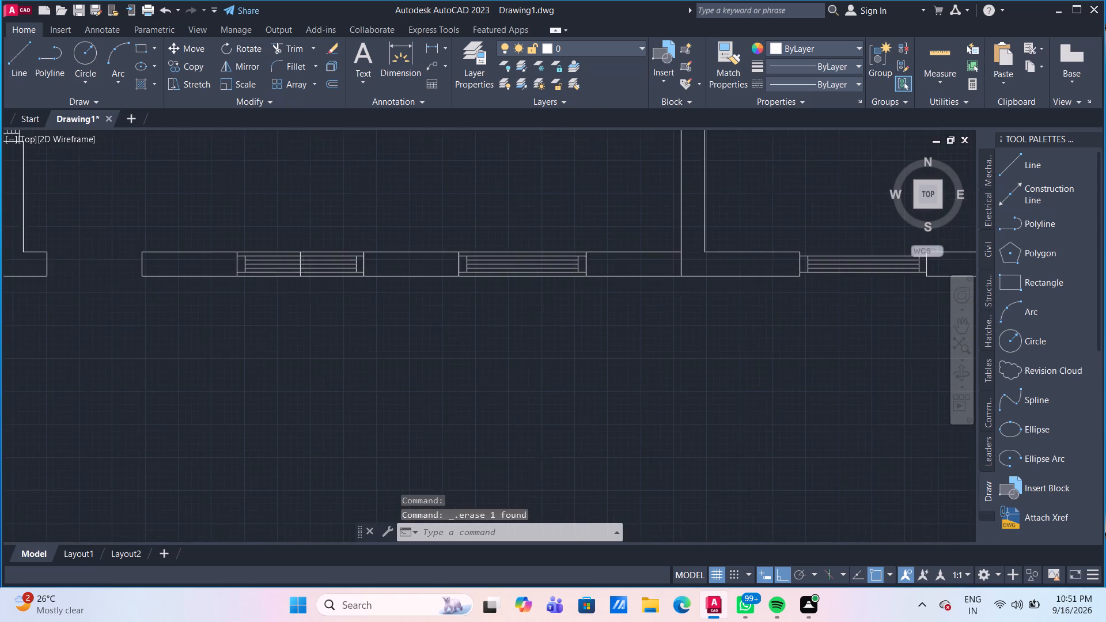
scroll(301, 271, "up", 2)
left_click(291, 266)
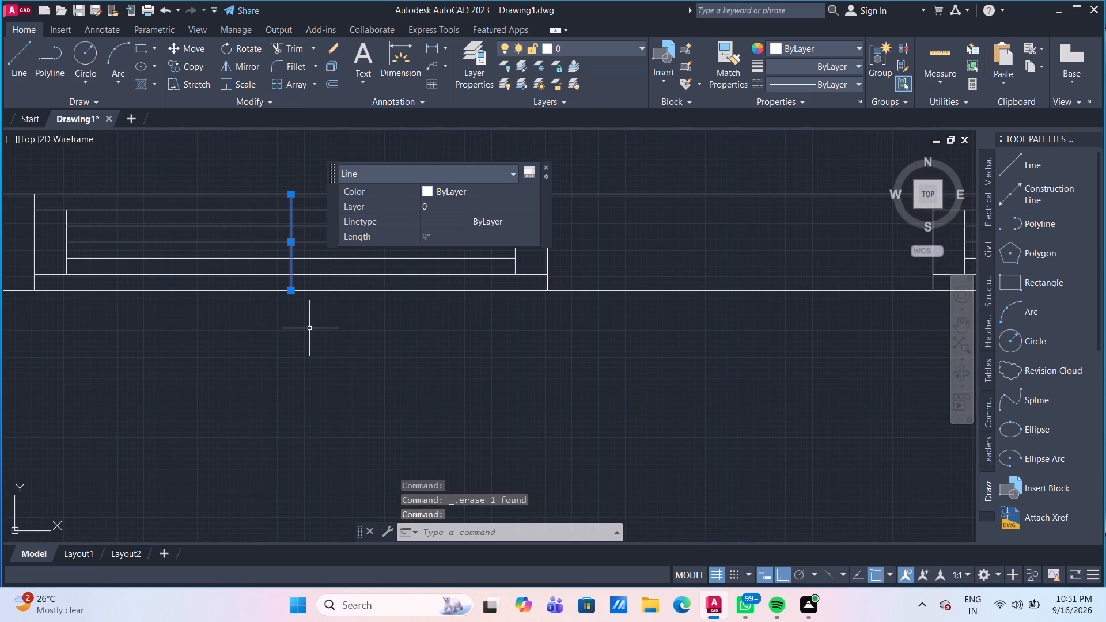
key("Delete")
Trim the bottom wall's inner and outer lines across both new window openings.
scroll(334, 363, "down", 2)
middle_click_drag(467, 371, 403, 354)
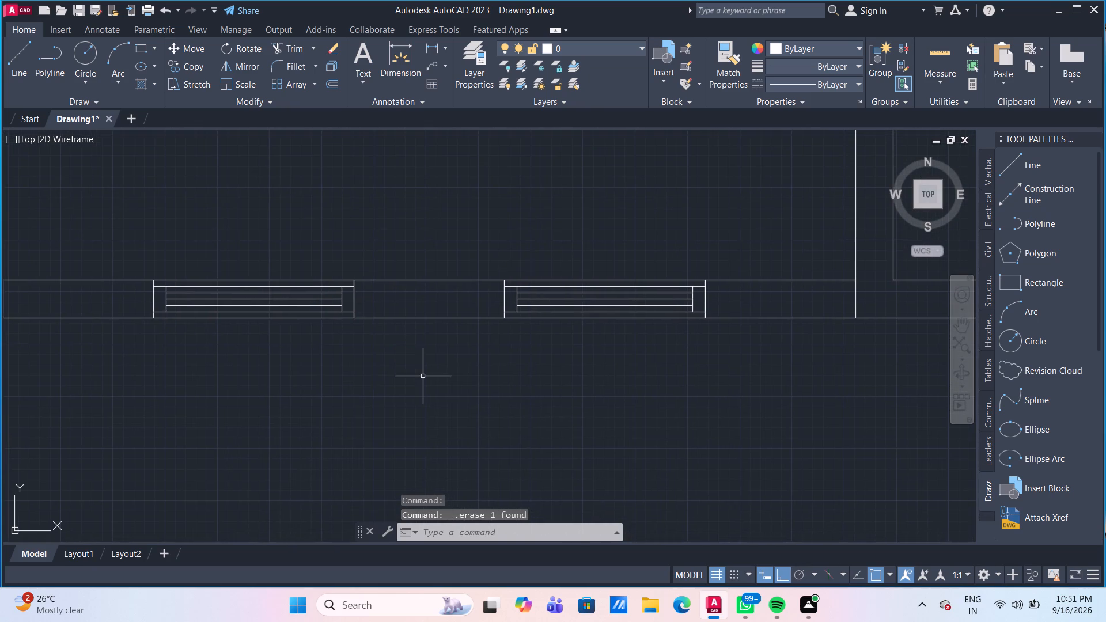
type("TR")
key("Return")
left_click(597, 320)
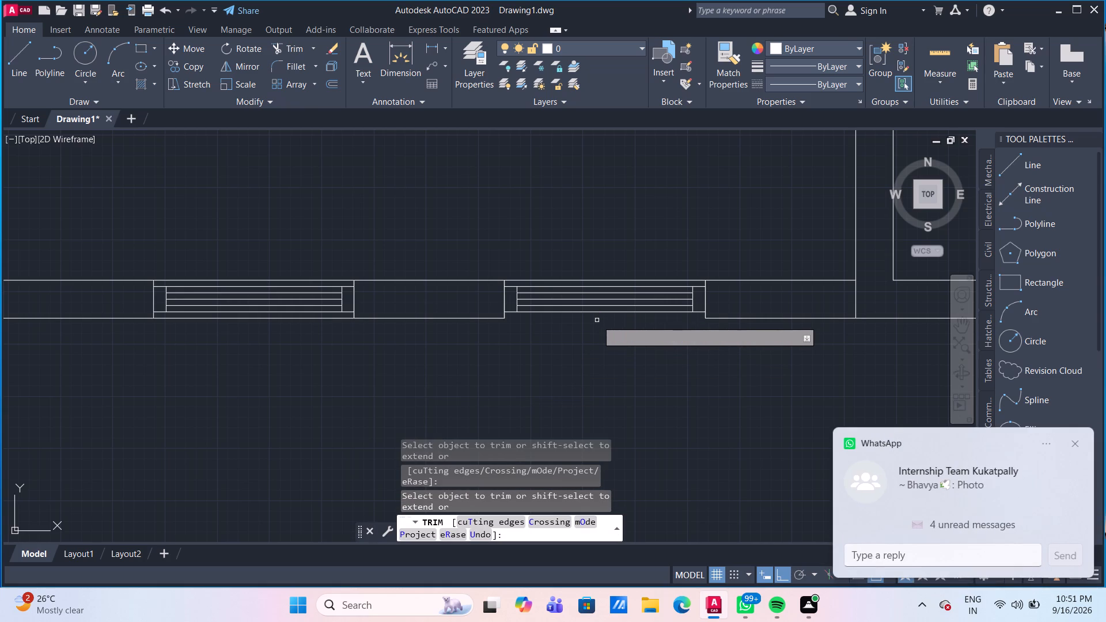
left_click(592, 282)
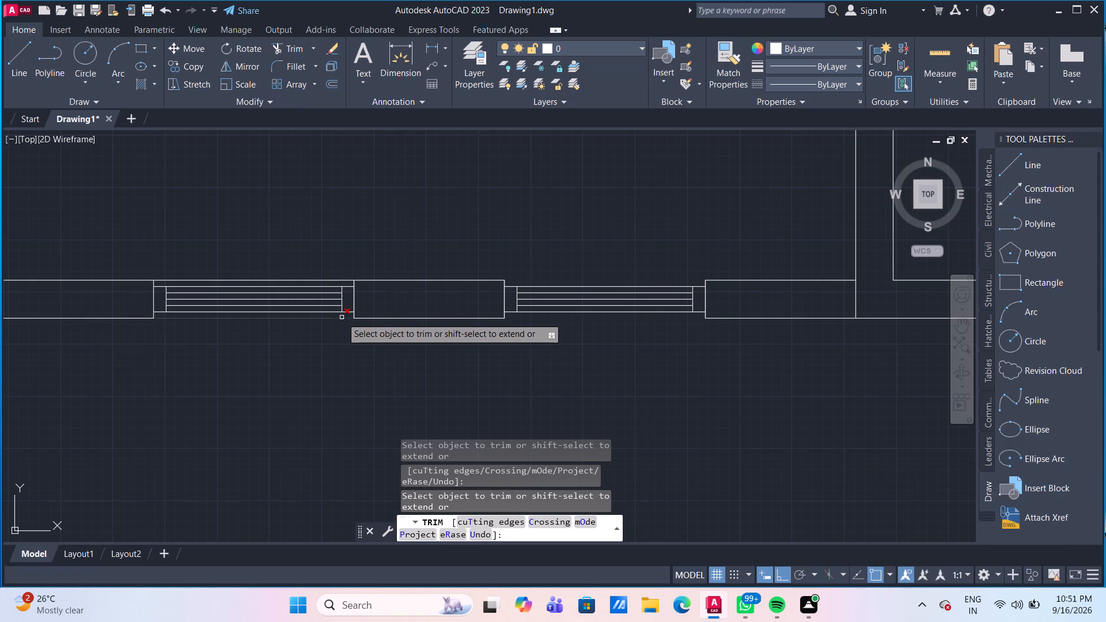
left_click(342, 317)
left_click(328, 280)
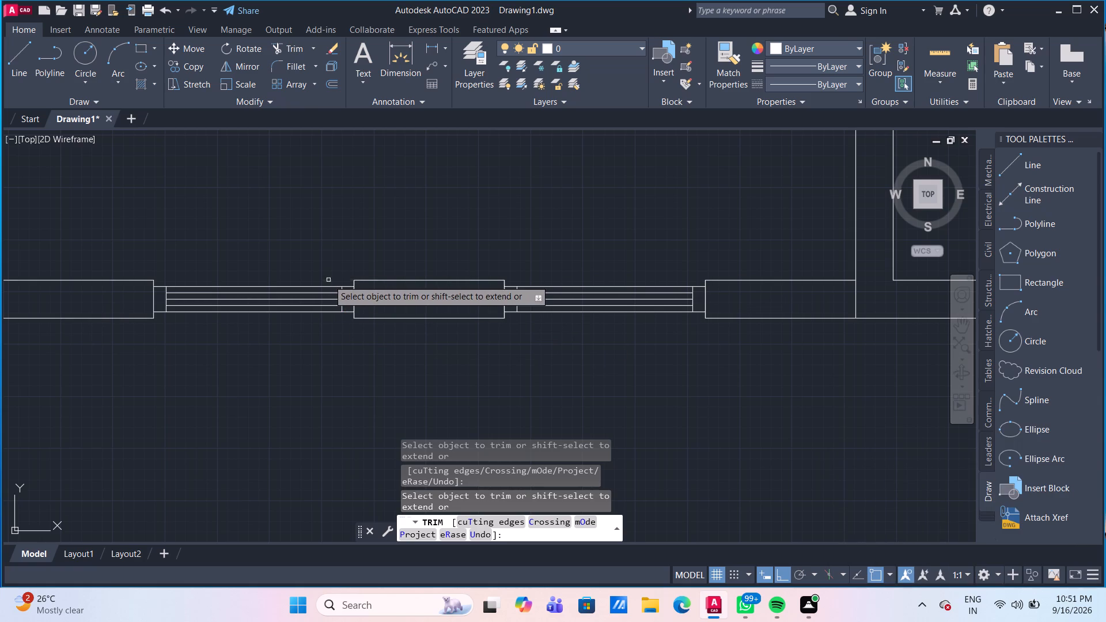
scroll(517, 333, "down", 3)
middle_click_drag(556, 371, 523, 314)
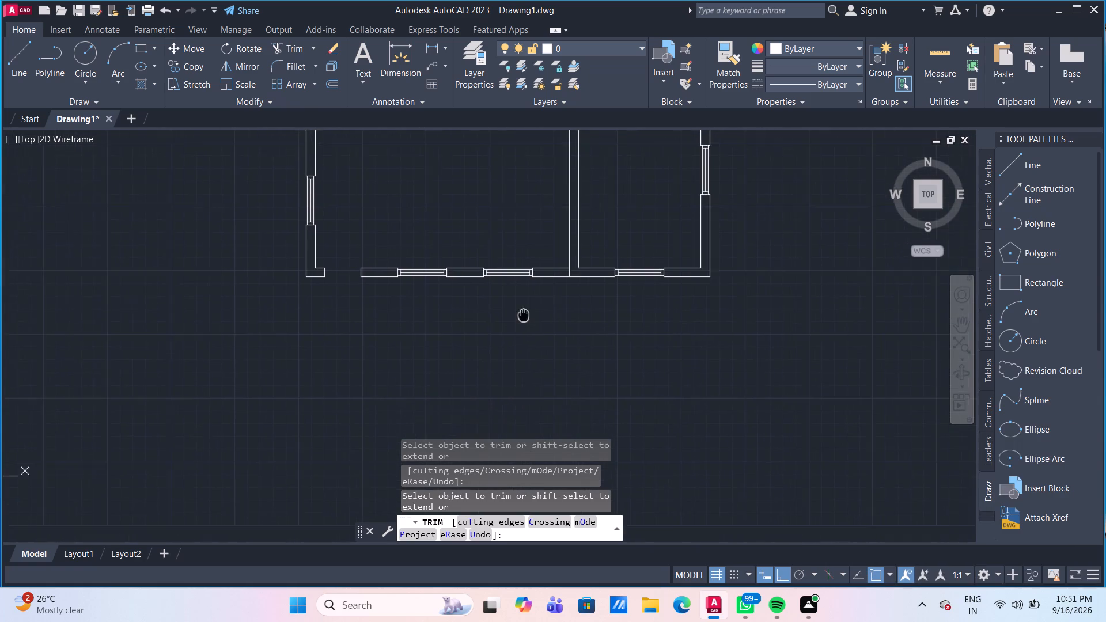
middle_click_drag(523, 314, 507, 337)
scroll(507, 337, "down", 1)
key("Escape")
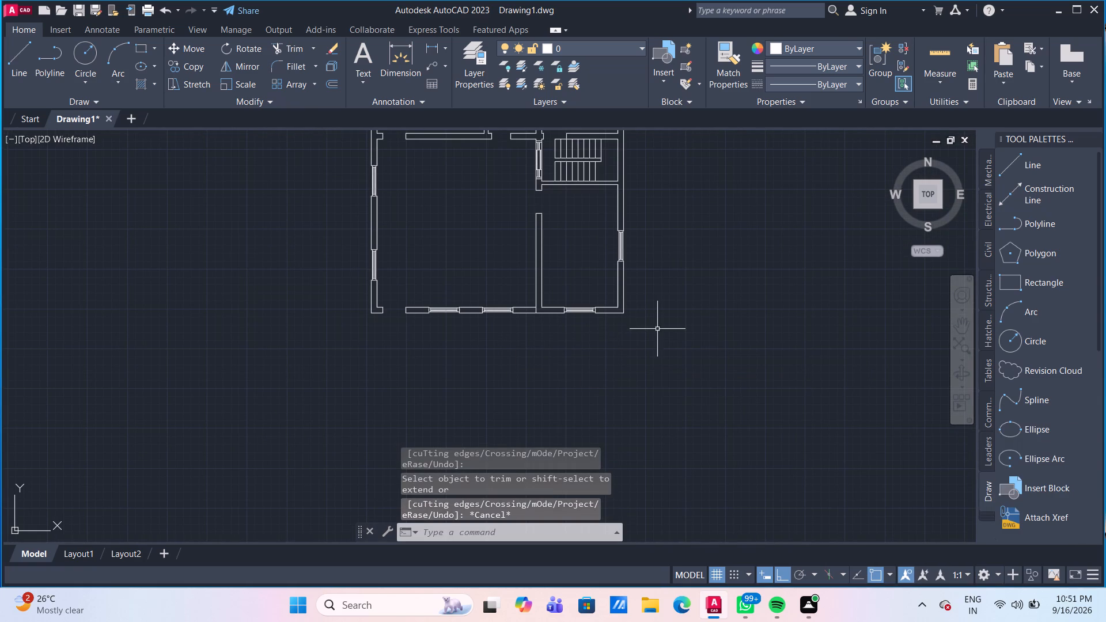
Draw a vertical marker line about 1' long downward from the midpoint of the small top-middle room's upper inner wall line.
middle_click_drag(660, 329, 657, 378)
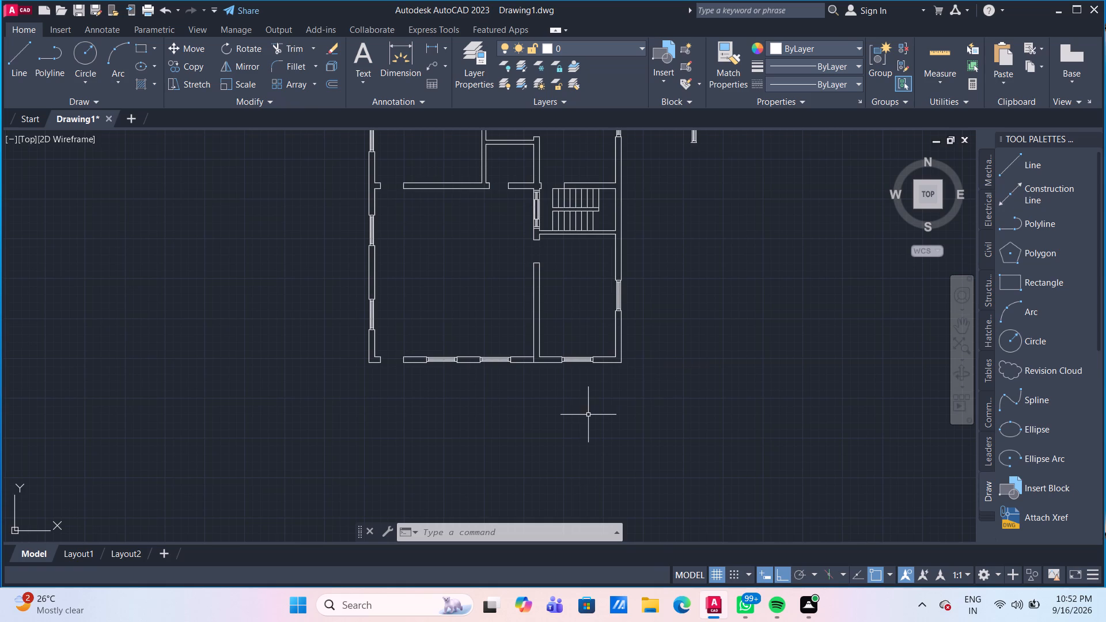
middle_click_drag(689, 175, 645, 307)
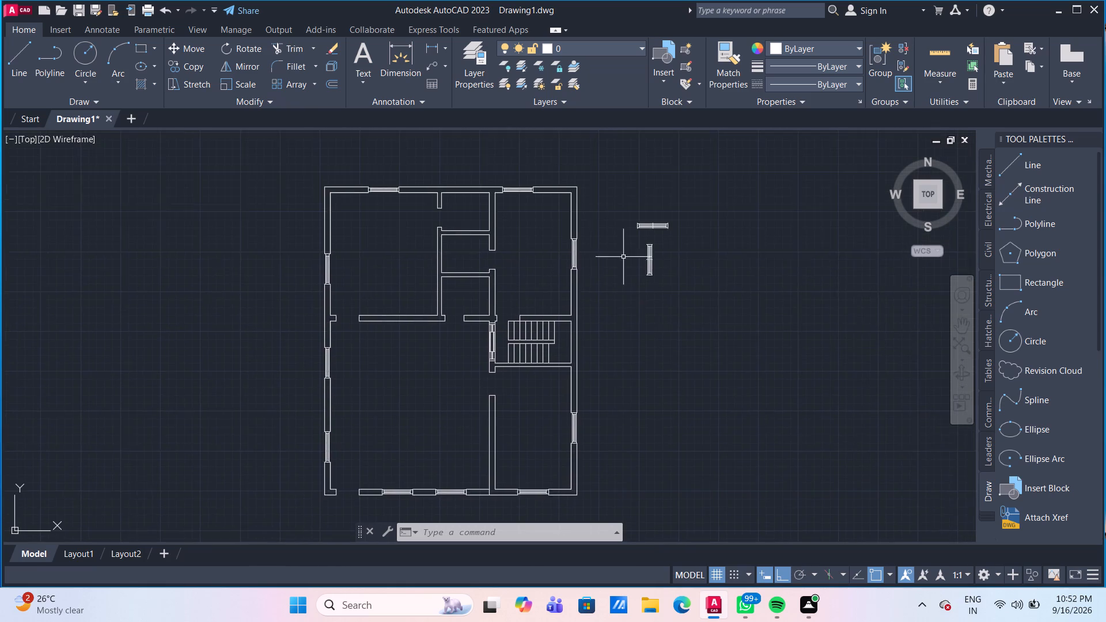
scroll(621, 223, "down", 1)
scroll(615, 212, "up", 4)
middle_click_drag(630, 230, 642, 257)
scroll(642, 257, "down", 2)
scroll(679, 278, "up", 2)
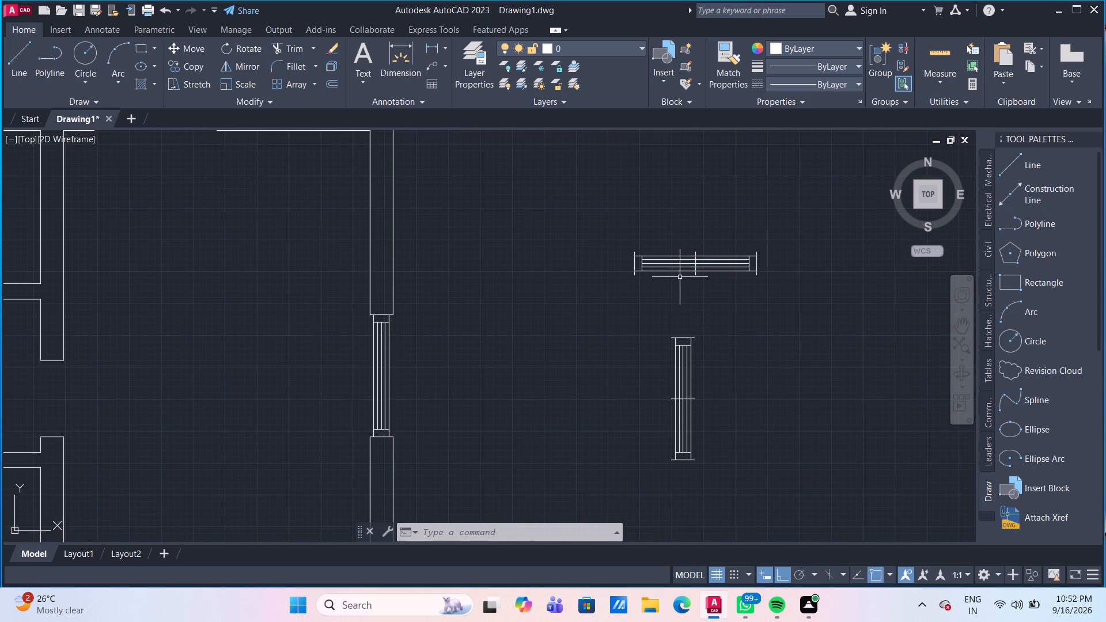
scroll(680, 276, "down", 2)
scroll(370, 219, "up", 2)
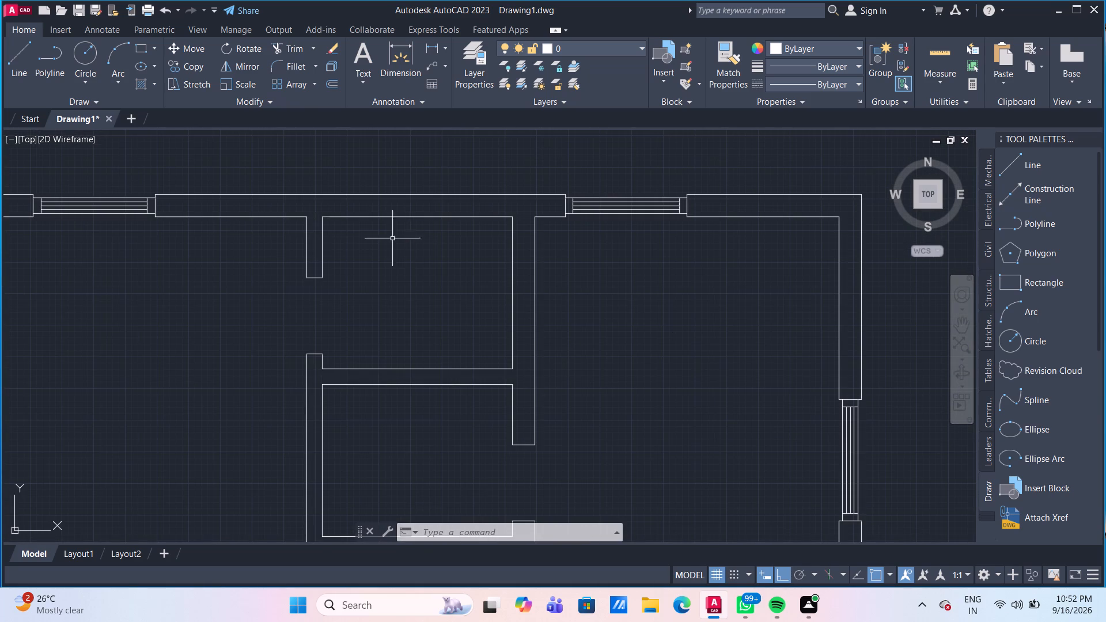
left_click(18, 58)
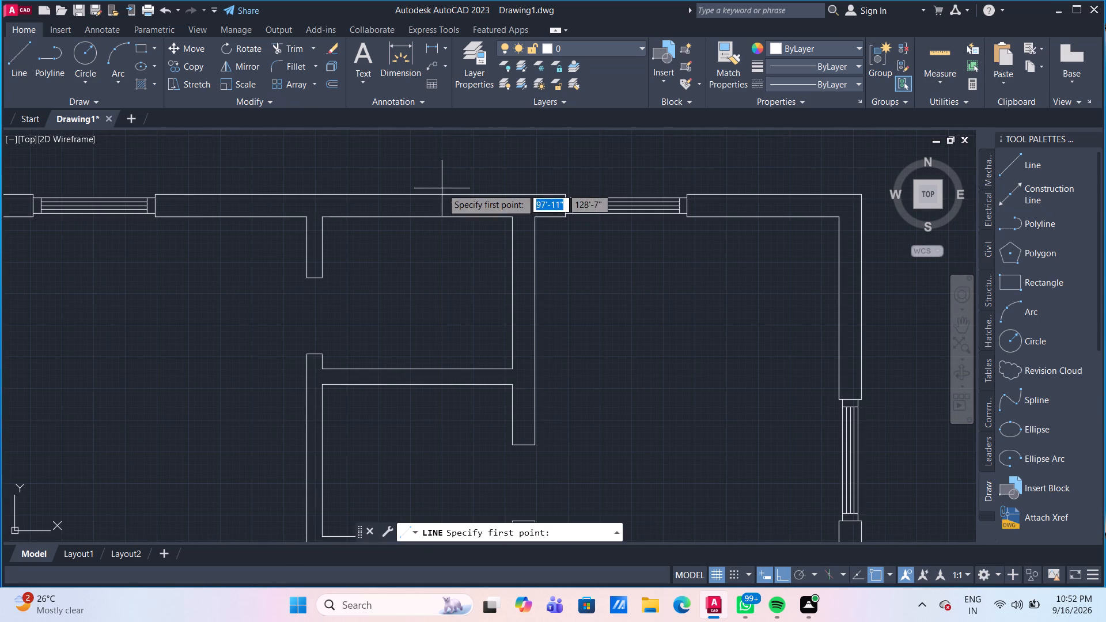
left_click_drag(421, 216, 423, 226)
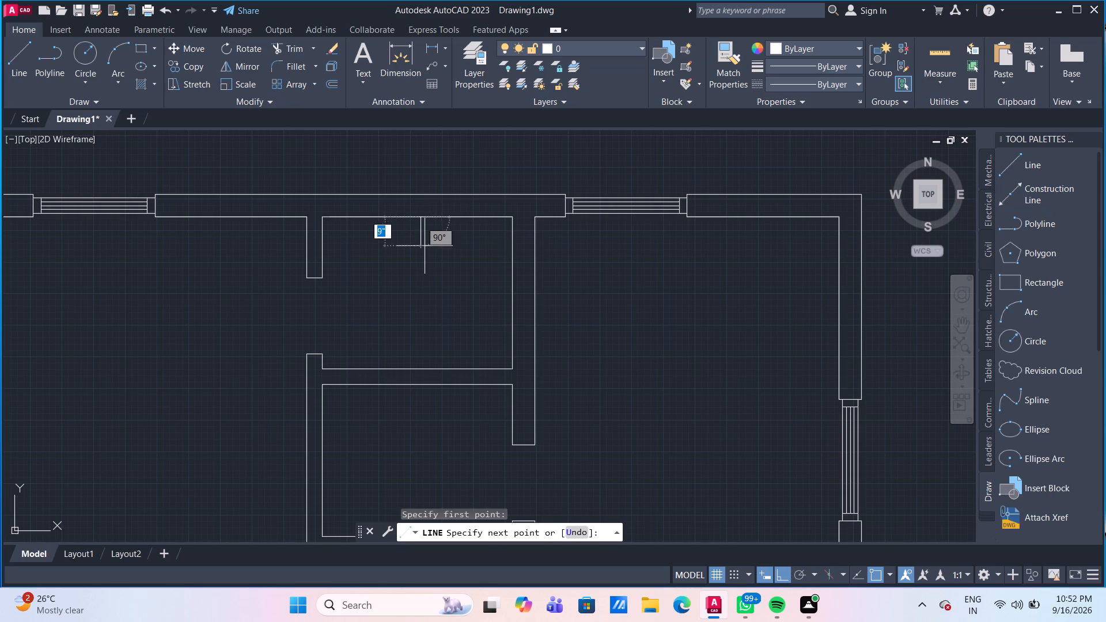
left_click(425, 247)
key("Escape")
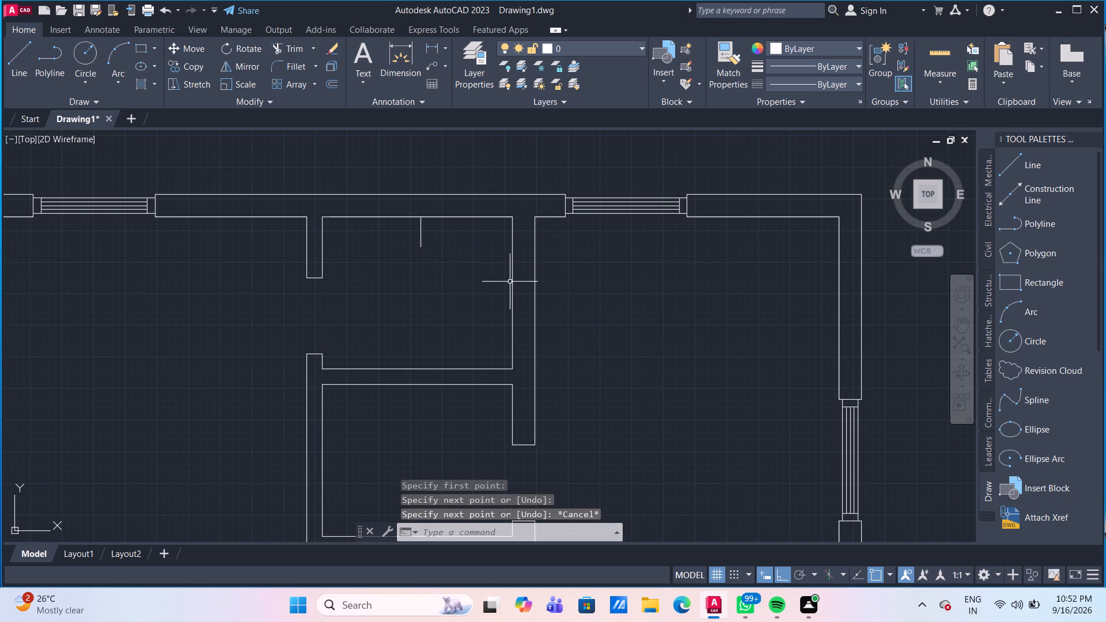
Offset the spare horizontal window symbol's vertical centre line 1' to each side.
middle_click_drag(635, 318, 535, 285)
scroll(536, 285, "down", 1)
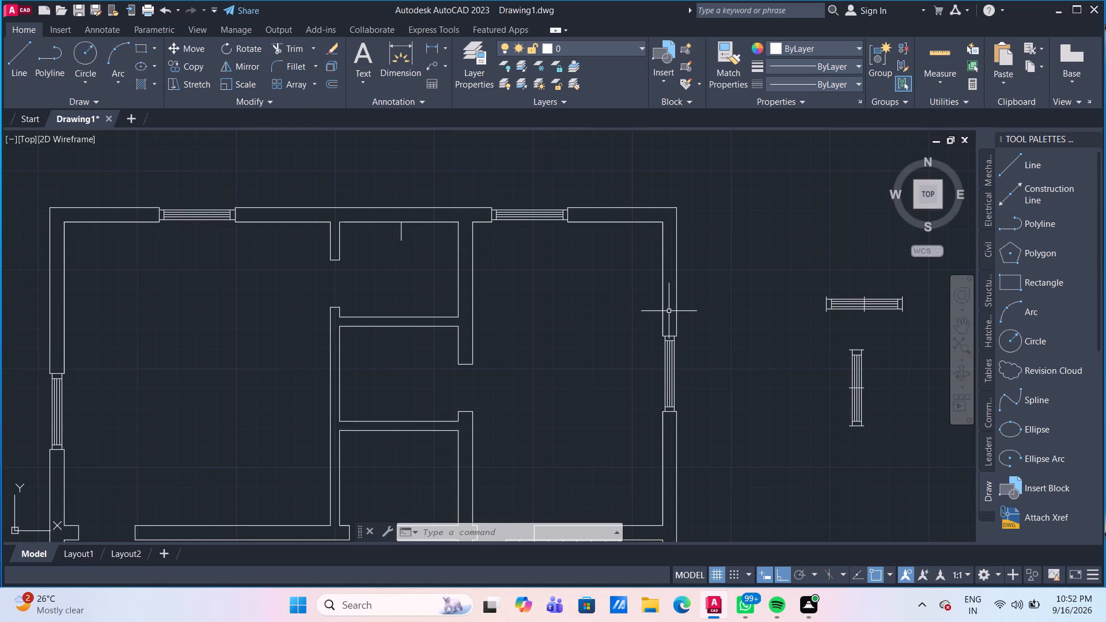
scroll(884, 323, "up", 2)
middle_click_drag(884, 315, 740, 275)
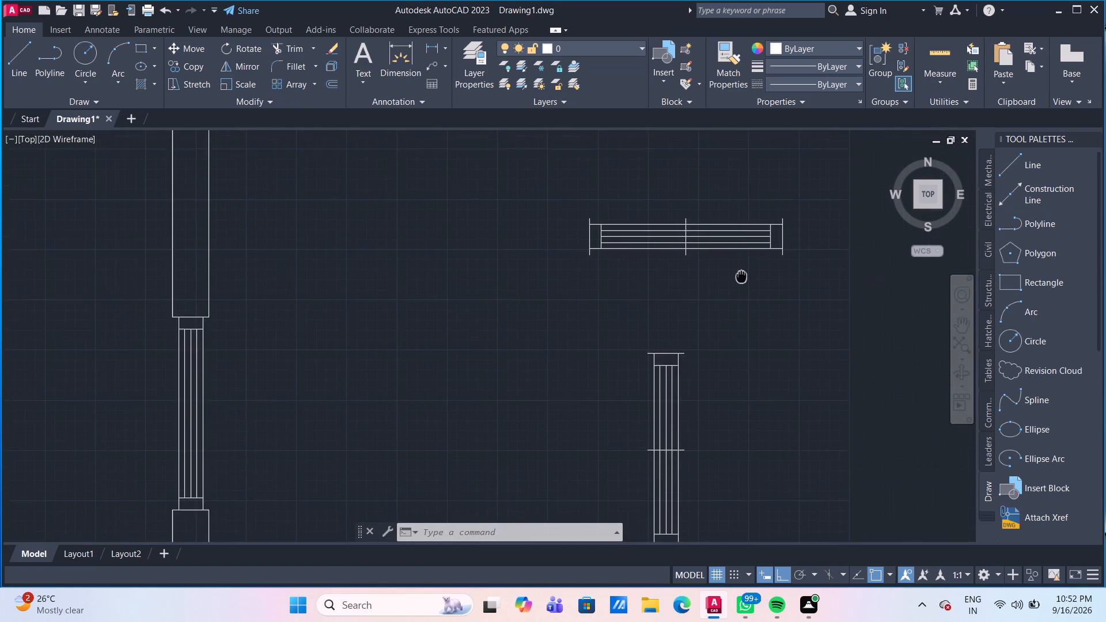
middle_click_drag(740, 275, 733, 256)
middle_click_drag(707, 240, 690, 289)
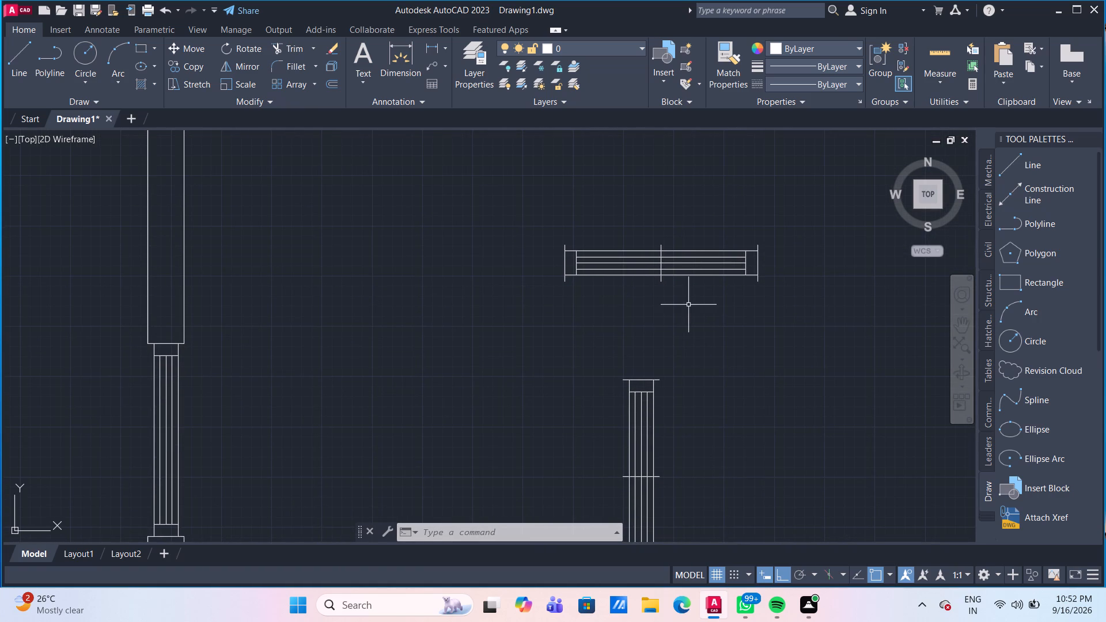
key("o")
key("Return")
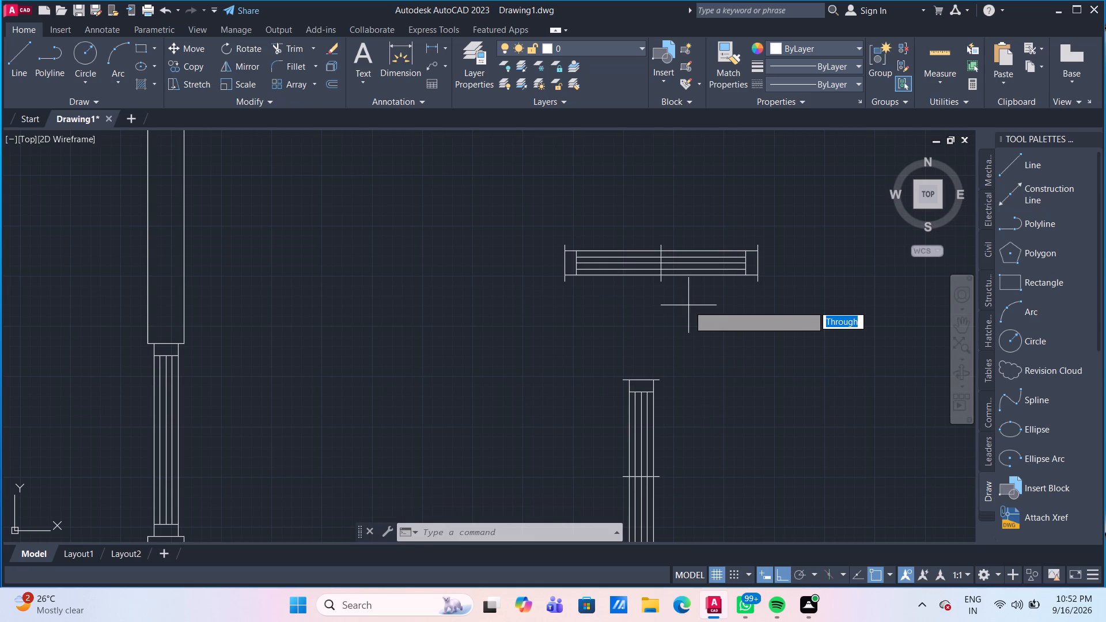
key("Return")
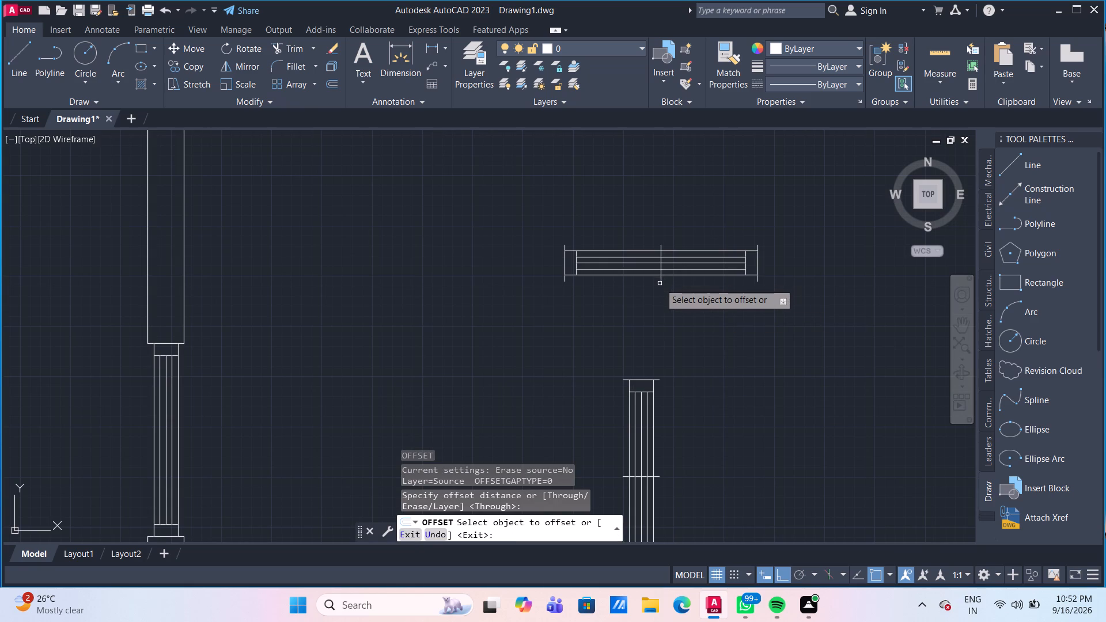
left_click(660, 282)
type("1'")
key("Return")
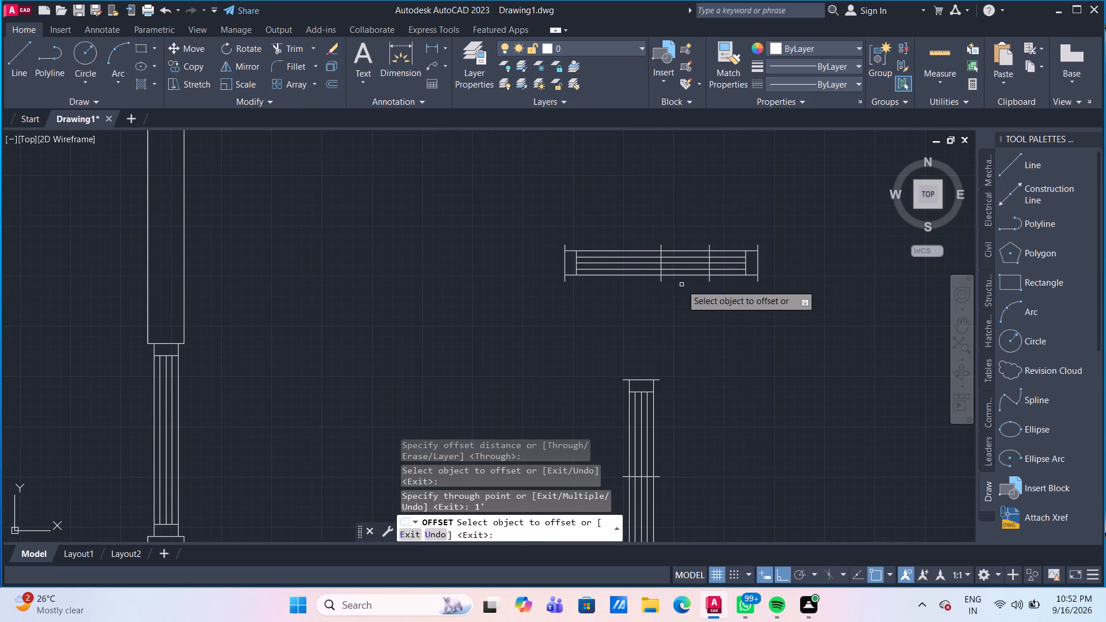
left_click(661, 280)
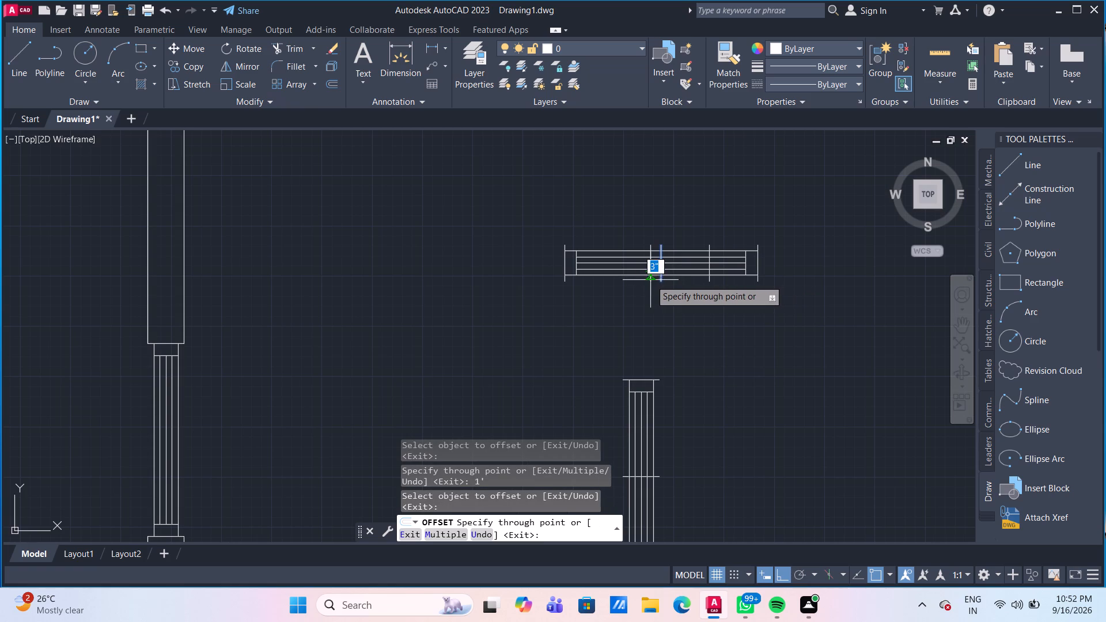
type("1'")
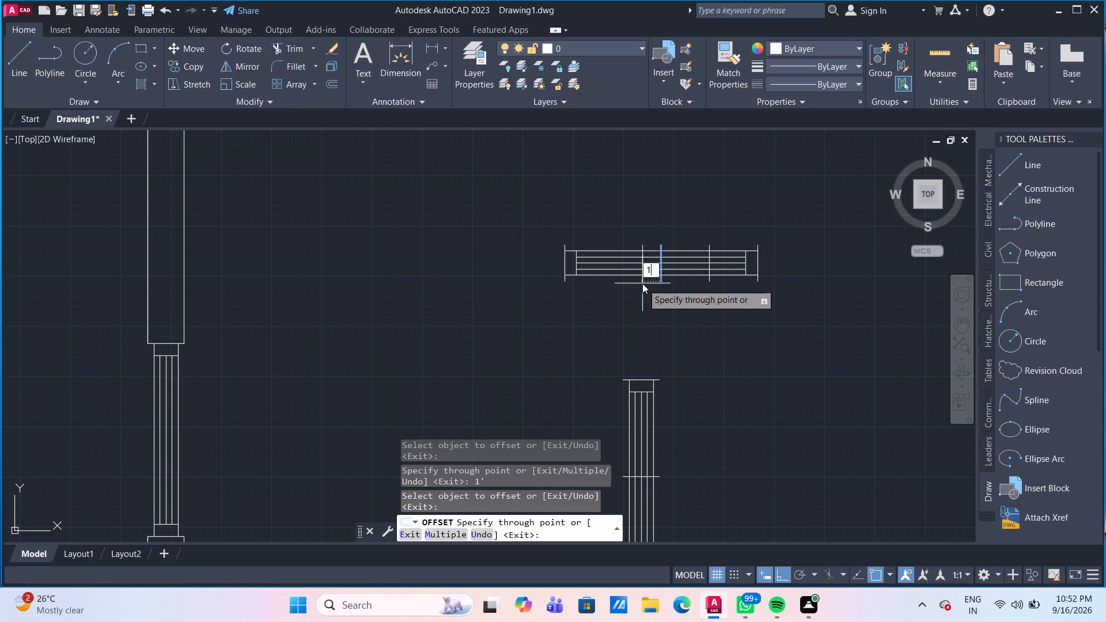
key("Return")
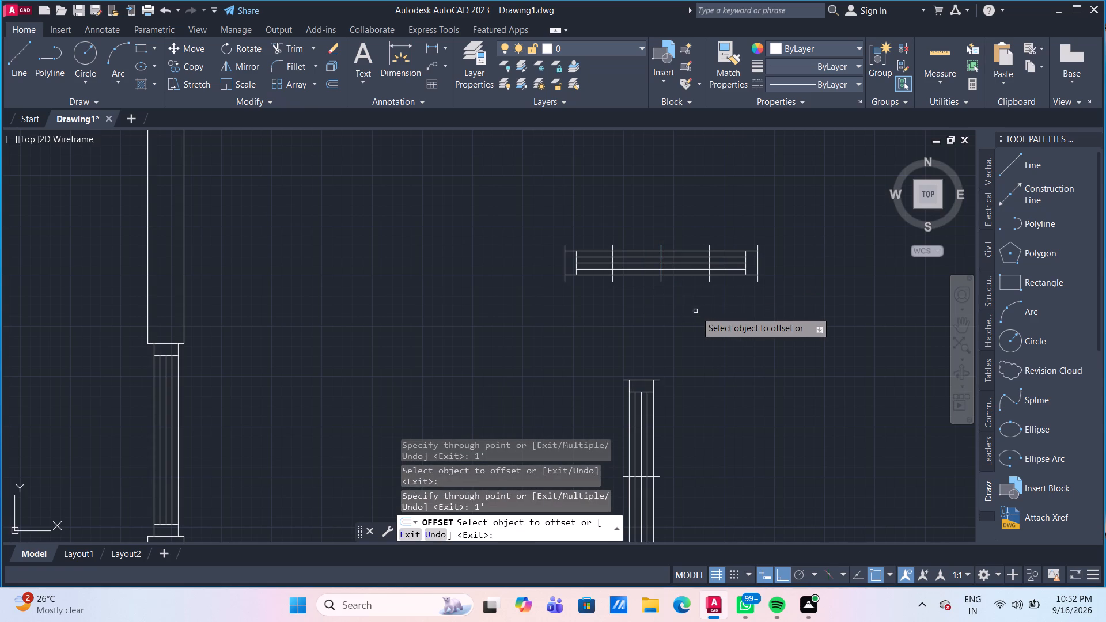
key("Escape")
Trim the spare horizontal window's lengthwise lines between the two offset lines, plus the left offset line's projecting lower end.
type("TR")
key("Return")
left_click(691, 310)
left_click(679, 238)
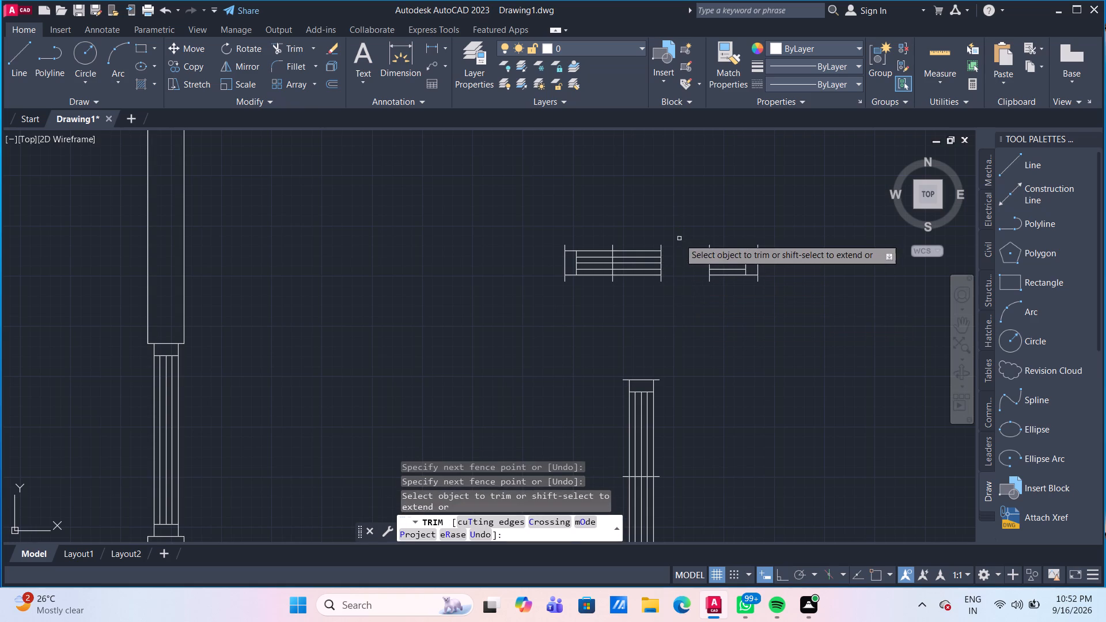
left_click(645, 230)
left_click(650, 292)
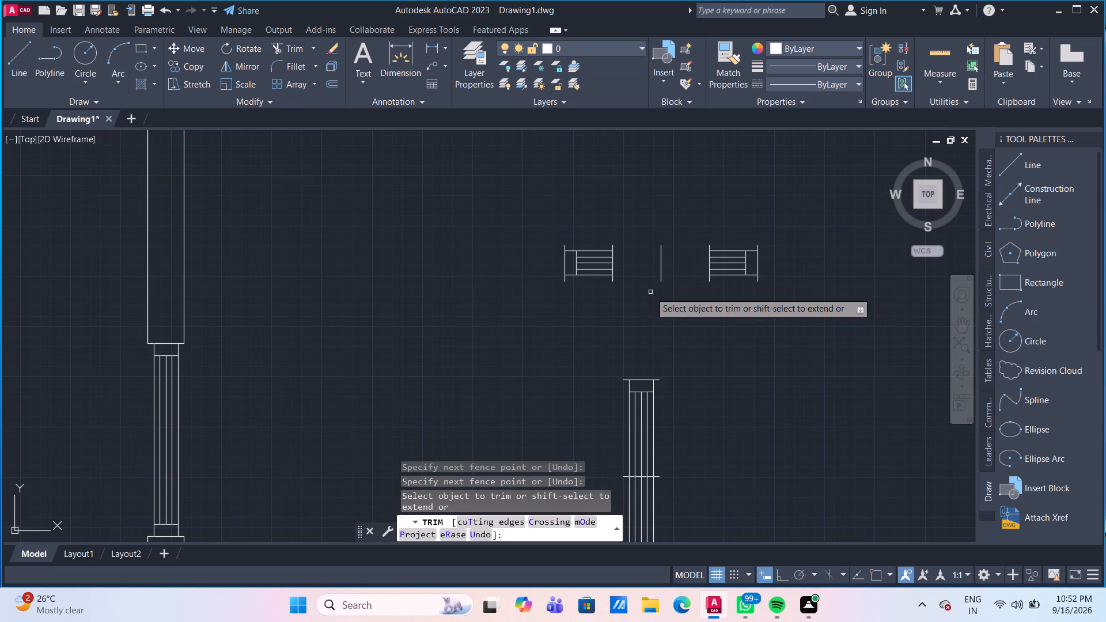
left_click(613, 281)
key("Escape")
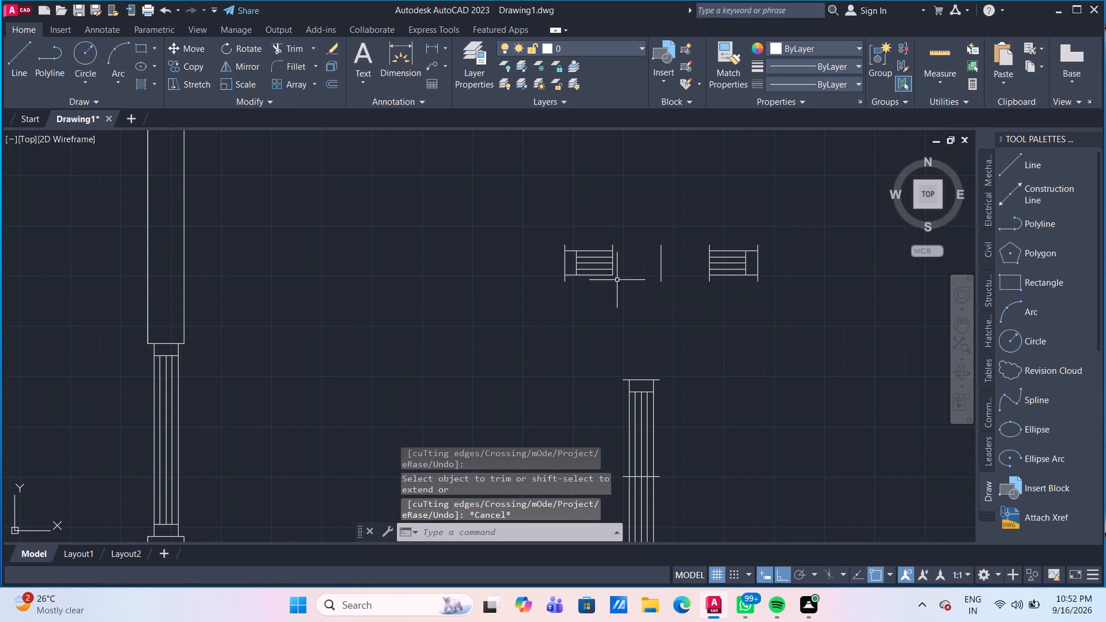
Erase the left offset line and the isolated original centre line of the spare horizontal window.
left_click(613, 247)
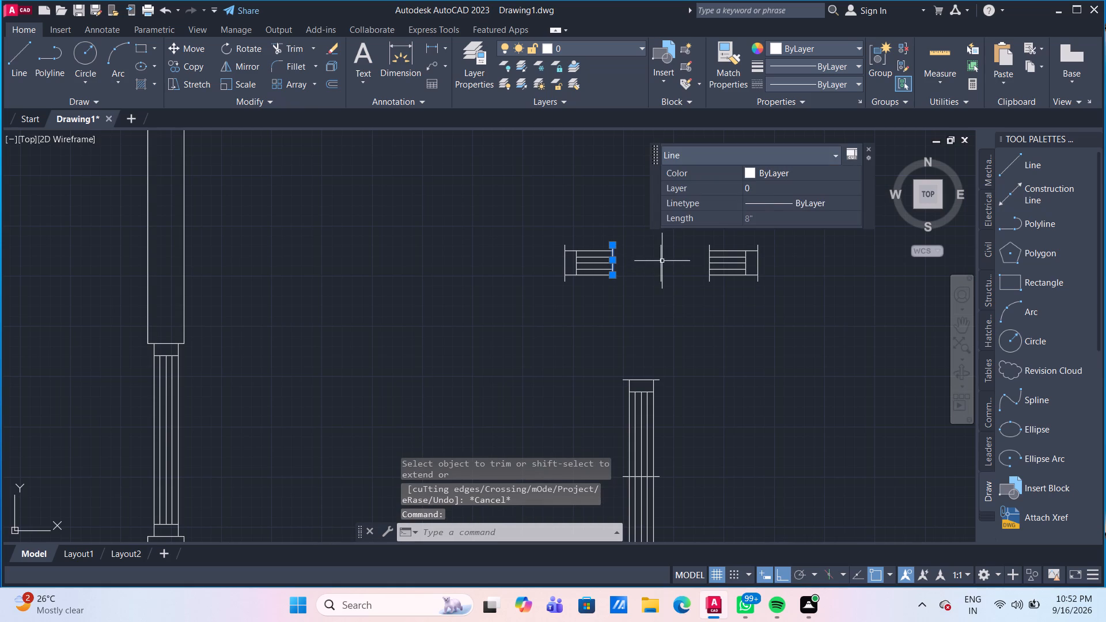
left_click(661, 261)
key("Delete")
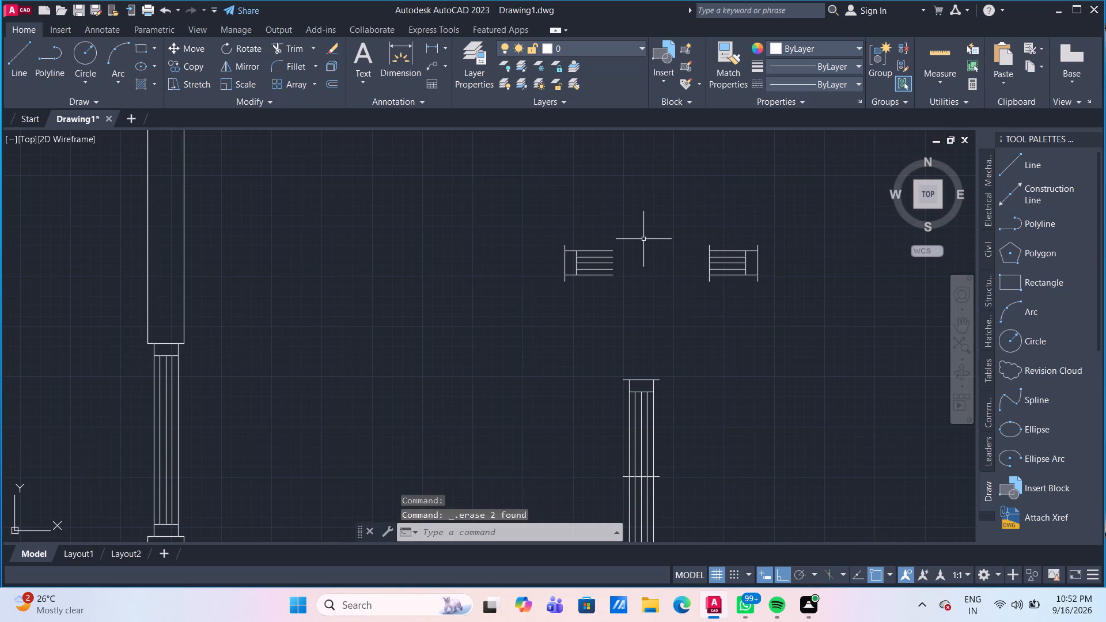
Move the spare window's left half by its upper-right endpoint onto the right half to form one shortened window symbol.
left_click_drag(635, 297, 629, 289)
left_click(551, 225)
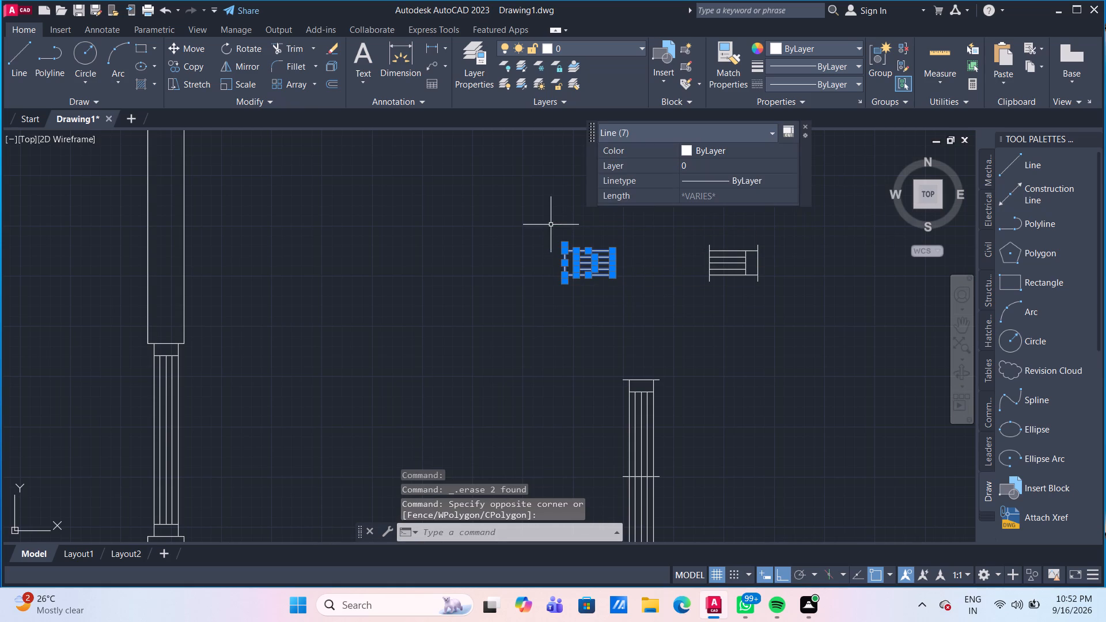
key("m")
key("BackSpace")
key("m")
key("Return")
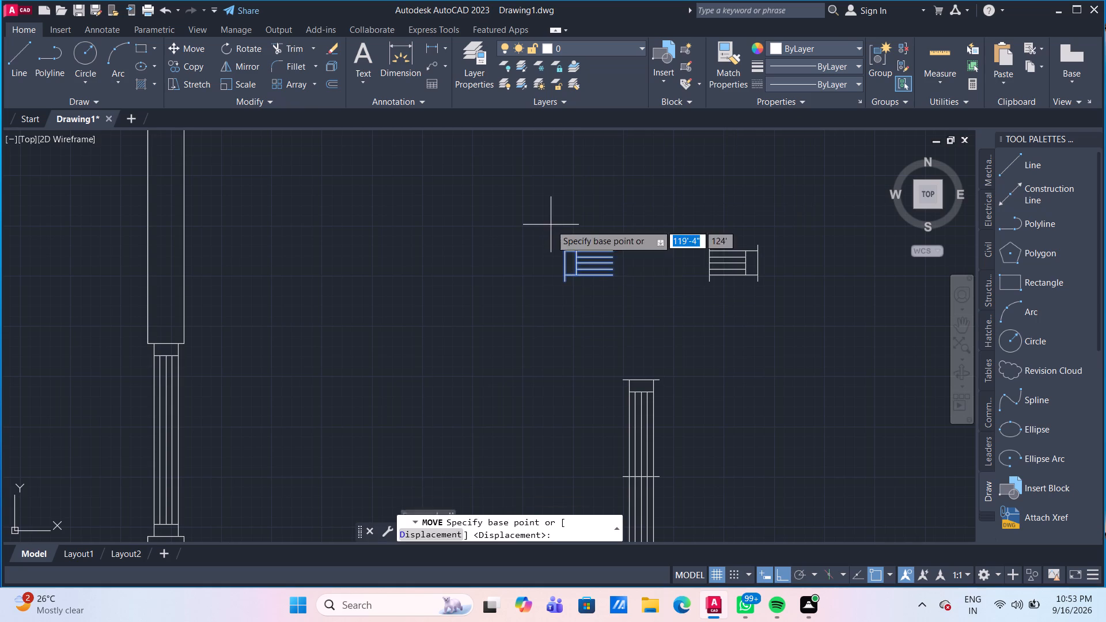
scroll(611, 244, "up", 2)
left_click(609, 260)
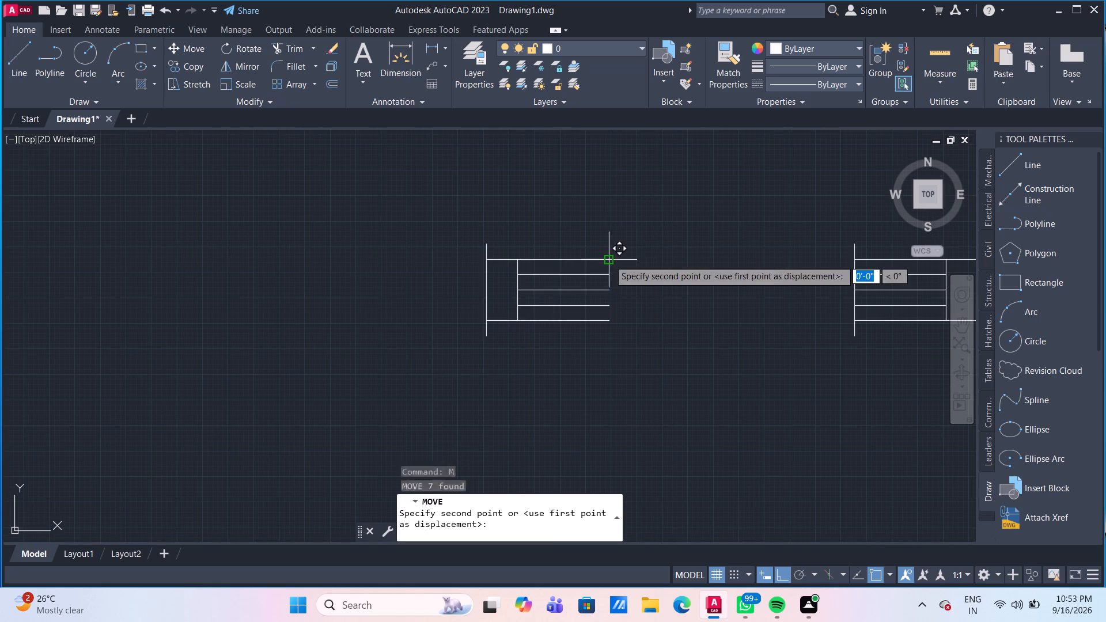
left_click(854, 265)
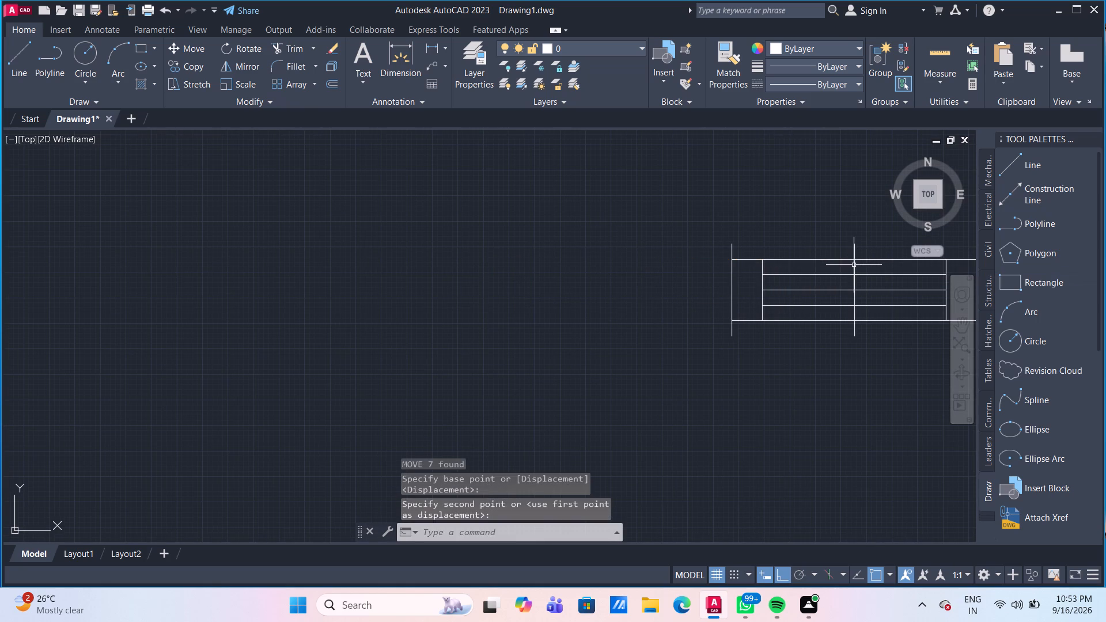
Move the shortened window symbol by its centre line's lower end to the marker line's top on the small room's upper wall.
scroll(897, 374, "down", 1)
middle_click_drag(871, 365, 709, 340)
scroll(712, 347, "down", 1)
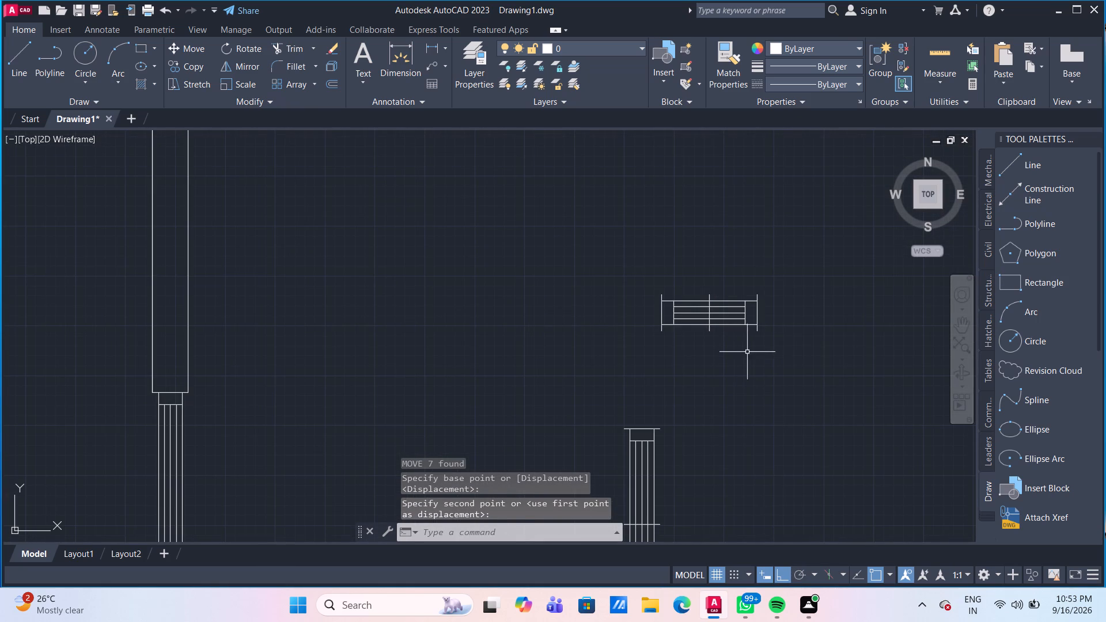
left_click_drag(801, 360, 732, 305)
left_click(624, 248)
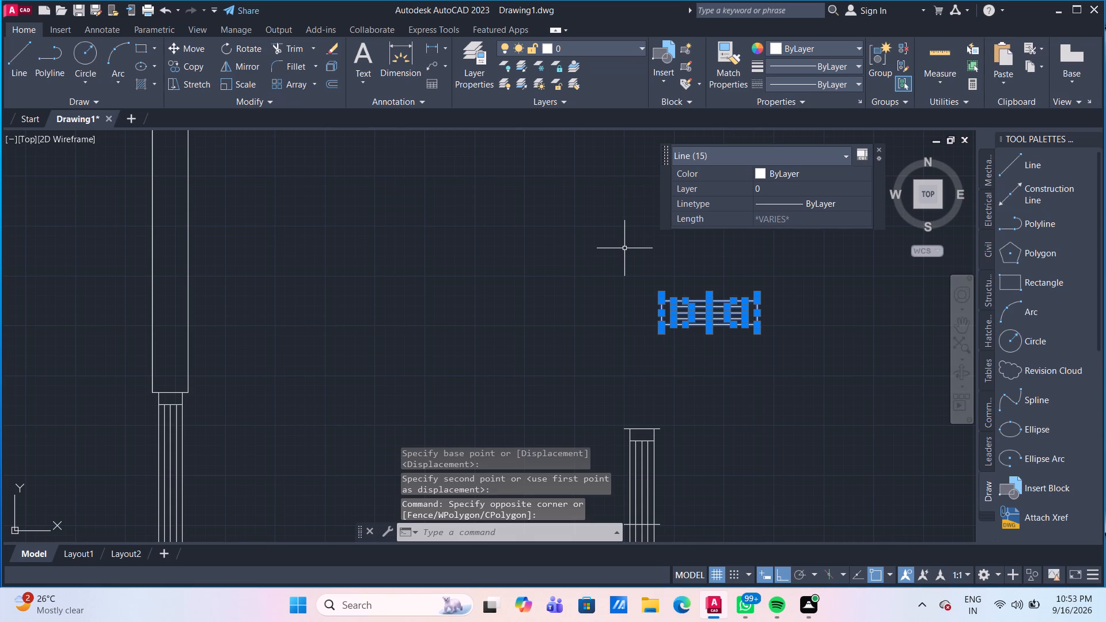
key("m")
key("Return")
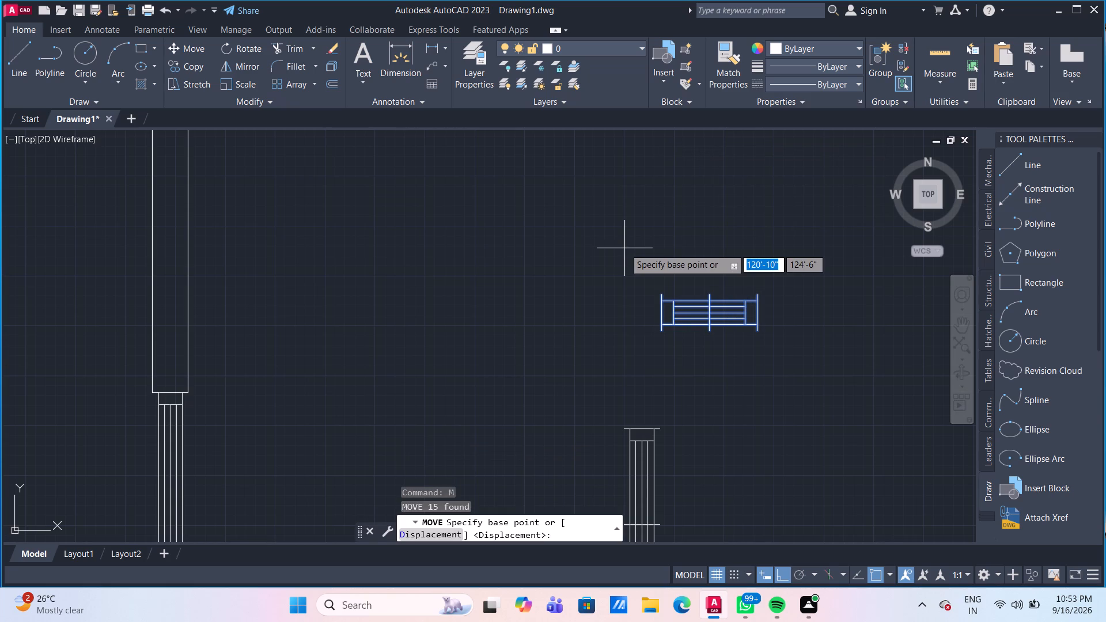
left_click(708, 332)
scroll(440, 312, "down", 2)
middle_click_drag(429, 305, 631, 277)
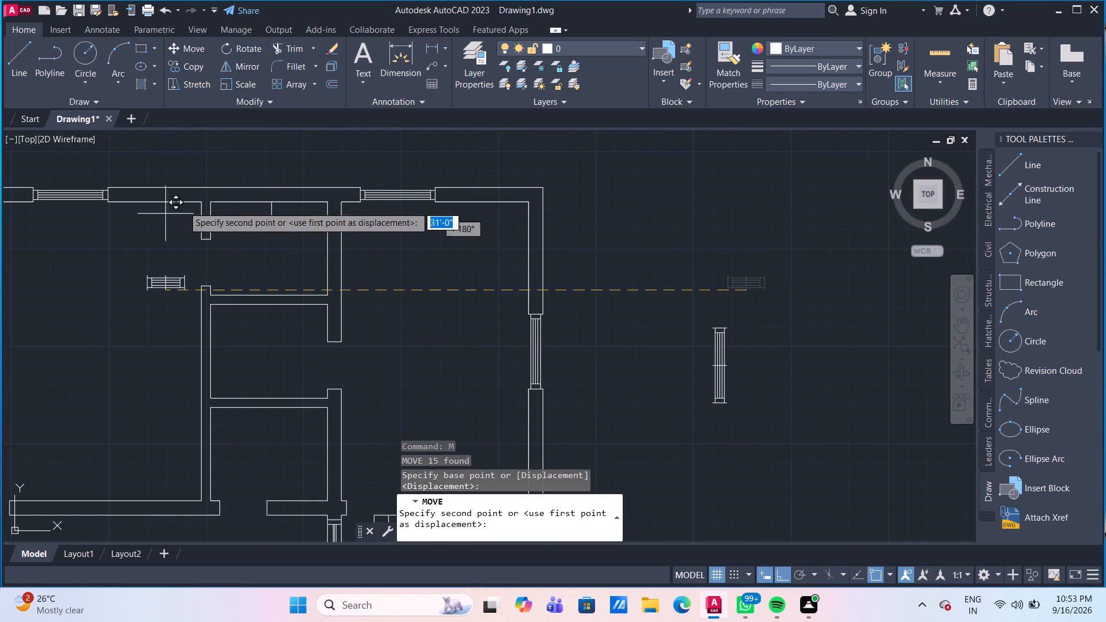
scroll(351, 152, "up", 2)
middle_click_drag(195, 230, 334, 230)
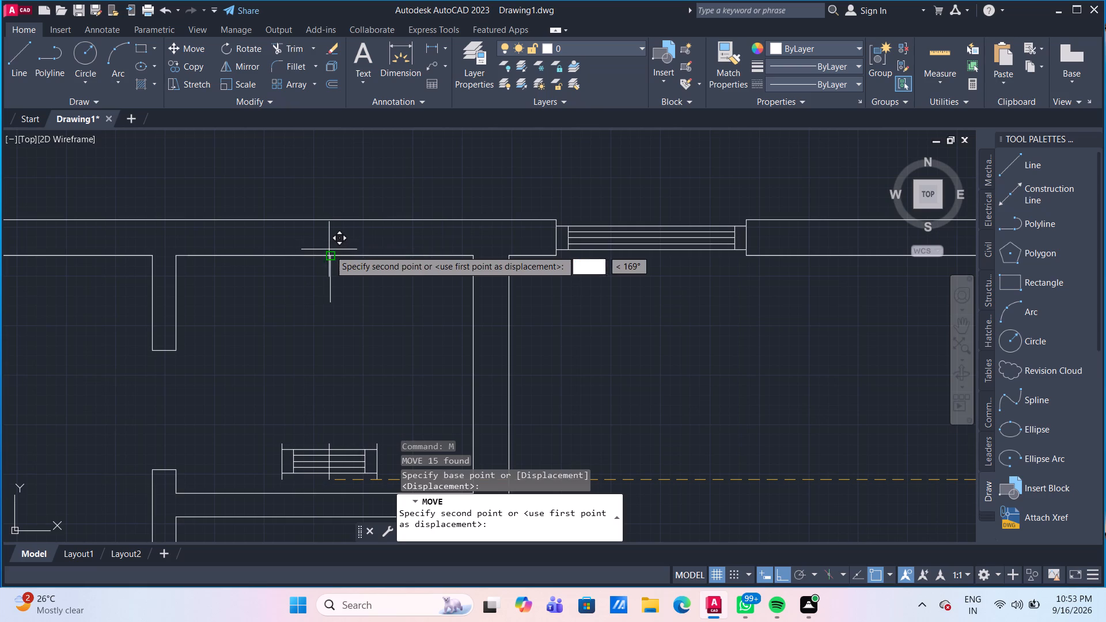
left_click(329, 250)
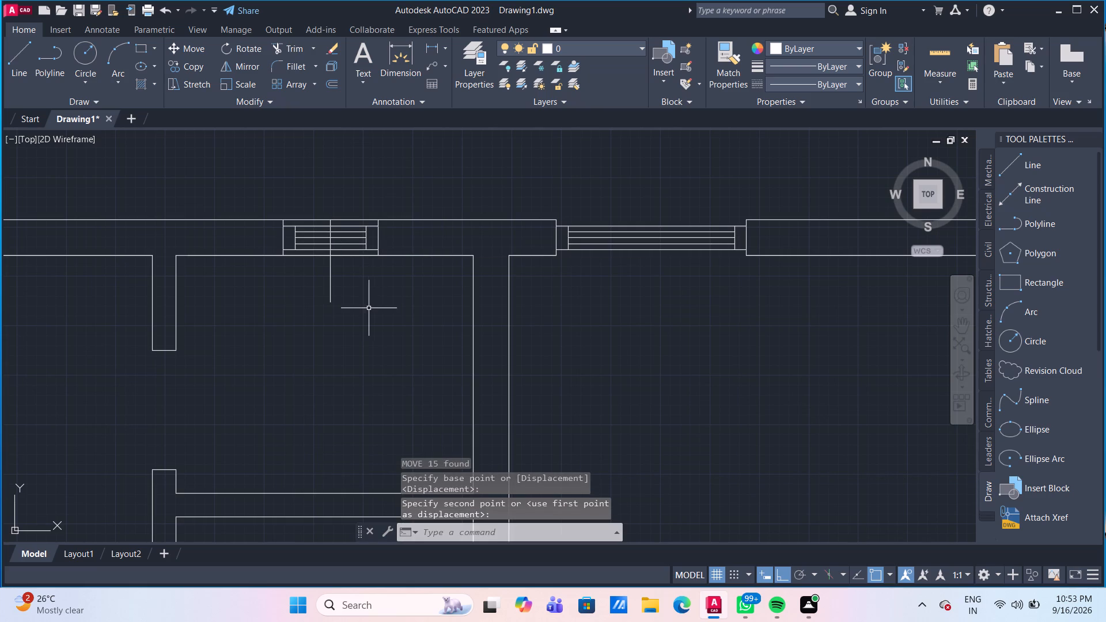
Erase the vertical marker line below the small room's upper wall and the shortened window symbol's vertical centre line.
middle_click_drag(387, 306, 431, 319)
left_click(397, 323)
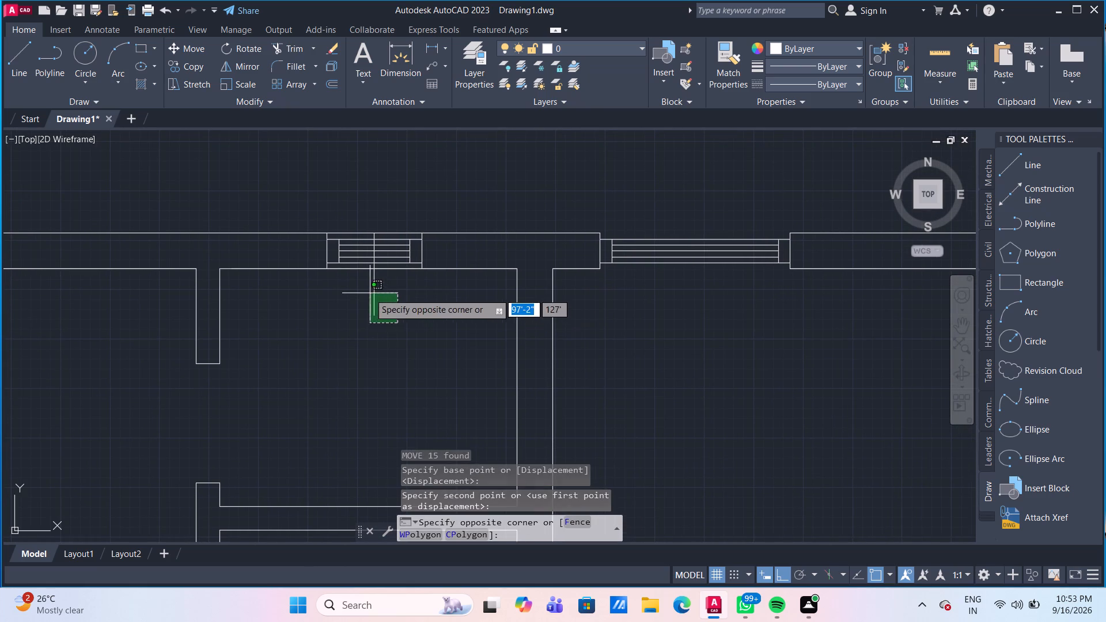
left_click(369, 293)
scroll(331, 253, "up", 3)
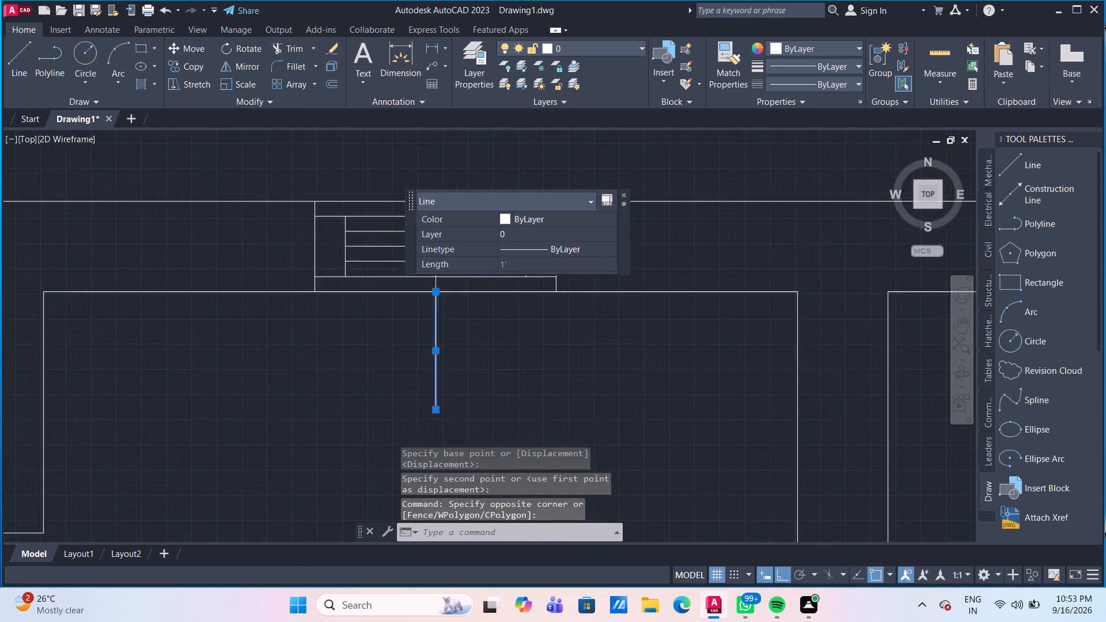
left_click(497, 179)
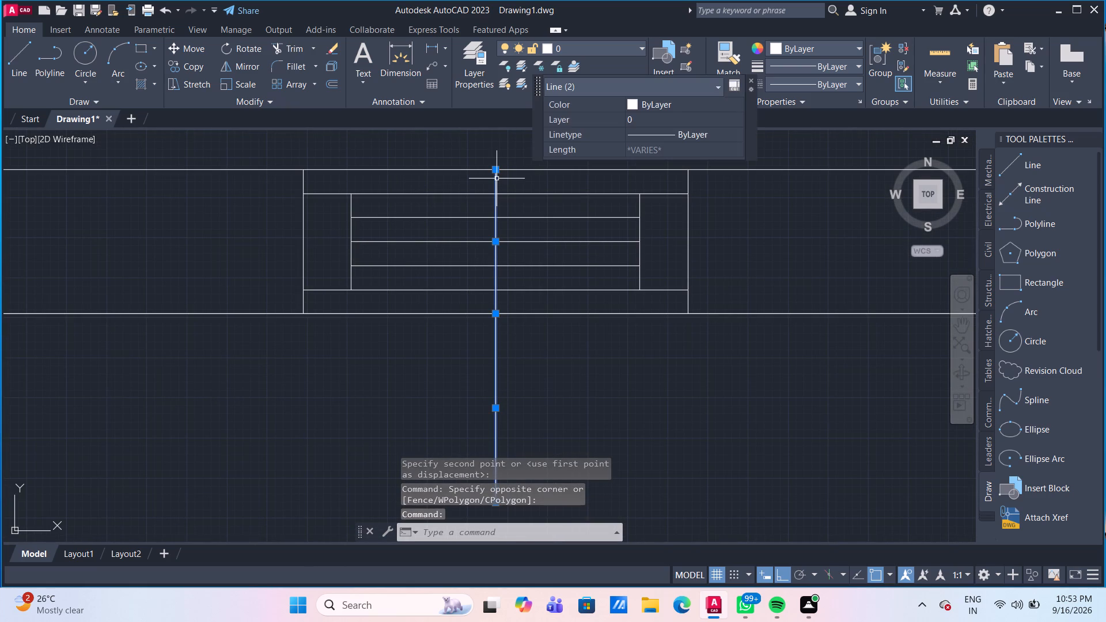
key("Delete")
Trim the inner and outer wall lines across the shortened window in the small room's upper wall.
scroll(548, 353, "down", 1)
middle_click_drag(548, 353, 545, 369)
type("TR")
key("Return")
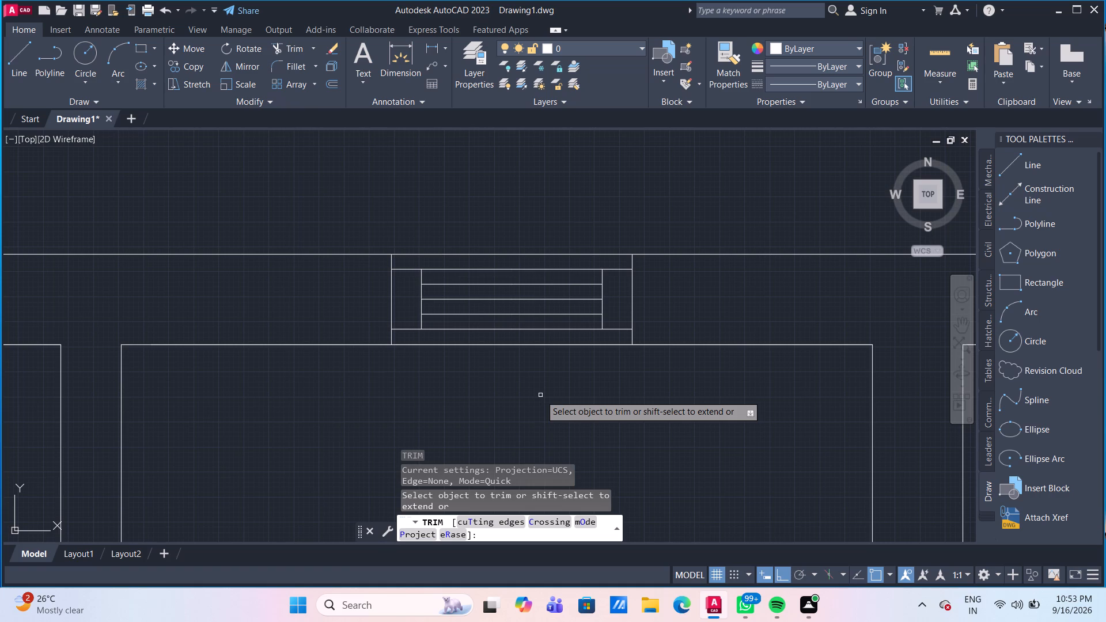
left_click(546, 346)
left_click(546, 346)
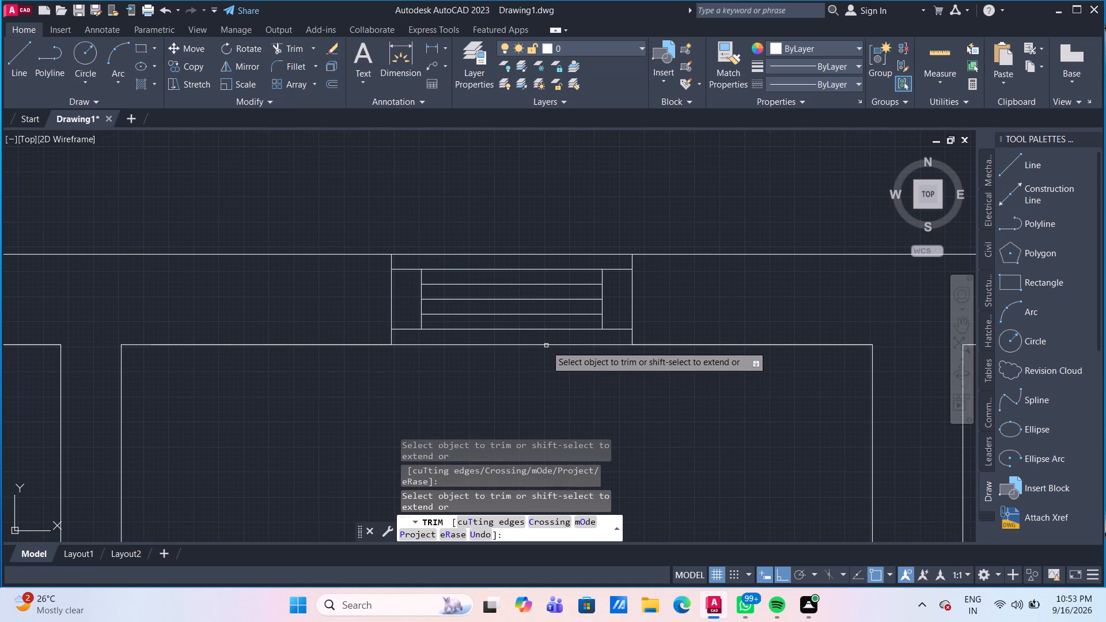
left_click(544, 343)
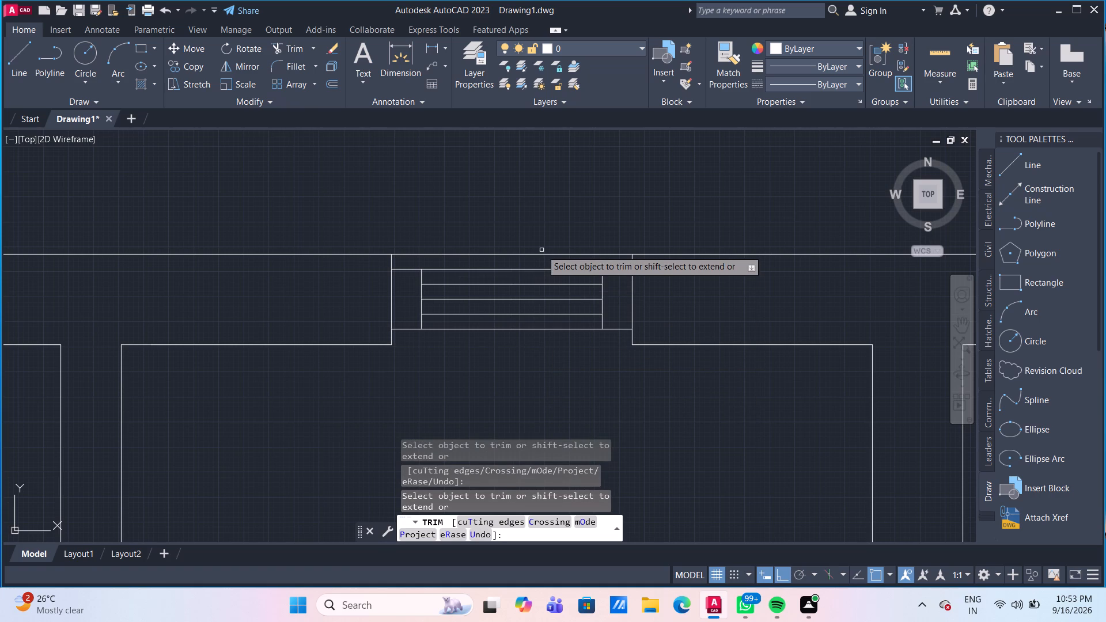
left_click(541, 253)
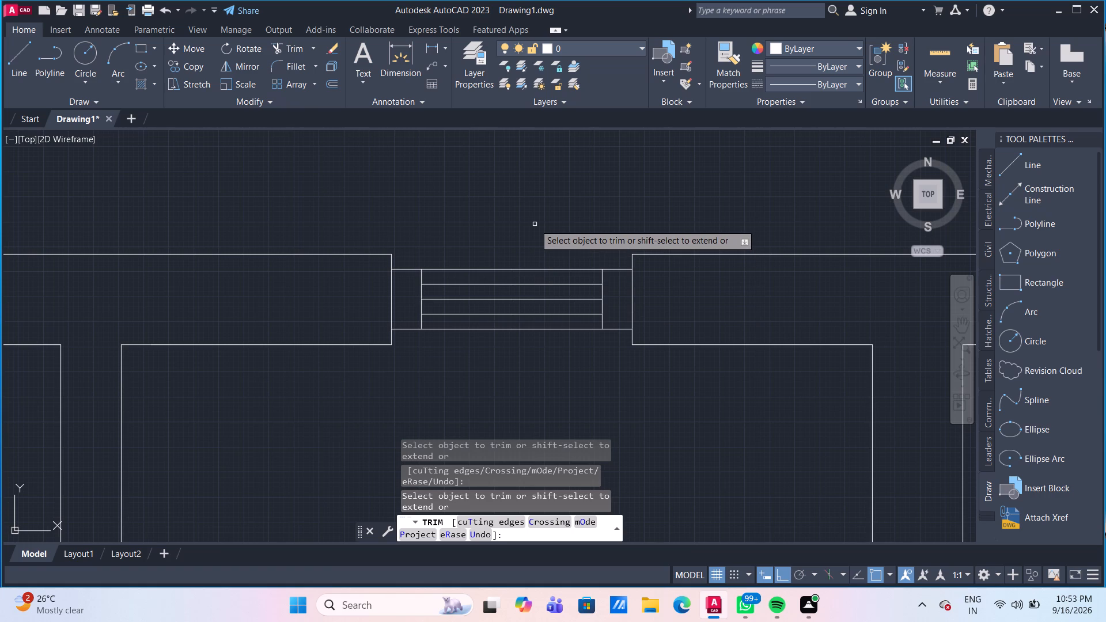
key("Escape")
Offset the right half of the shortened window's middle lengthwise line 1" toward the room side.
scroll(535, 227, "down", 1)
scroll(507, 369, "down", 1)
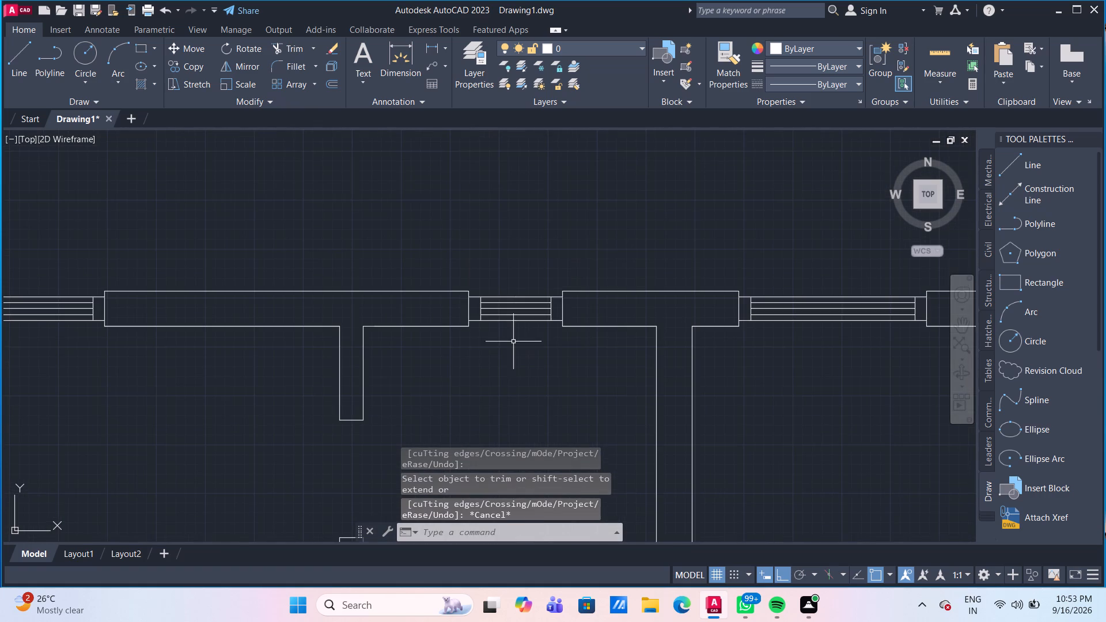
scroll(514, 335, "up", 2)
middle_click_drag(545, 333, 350, 384)
scroll(351, 390, "up", 1)
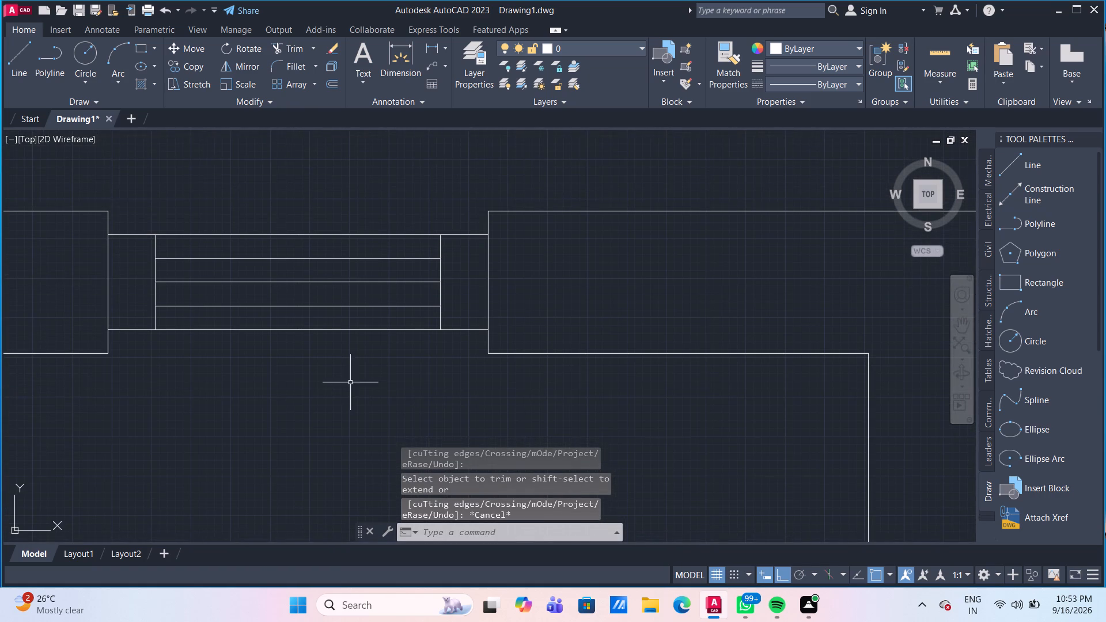
middle_click_drag(380, 382, 447, 393)
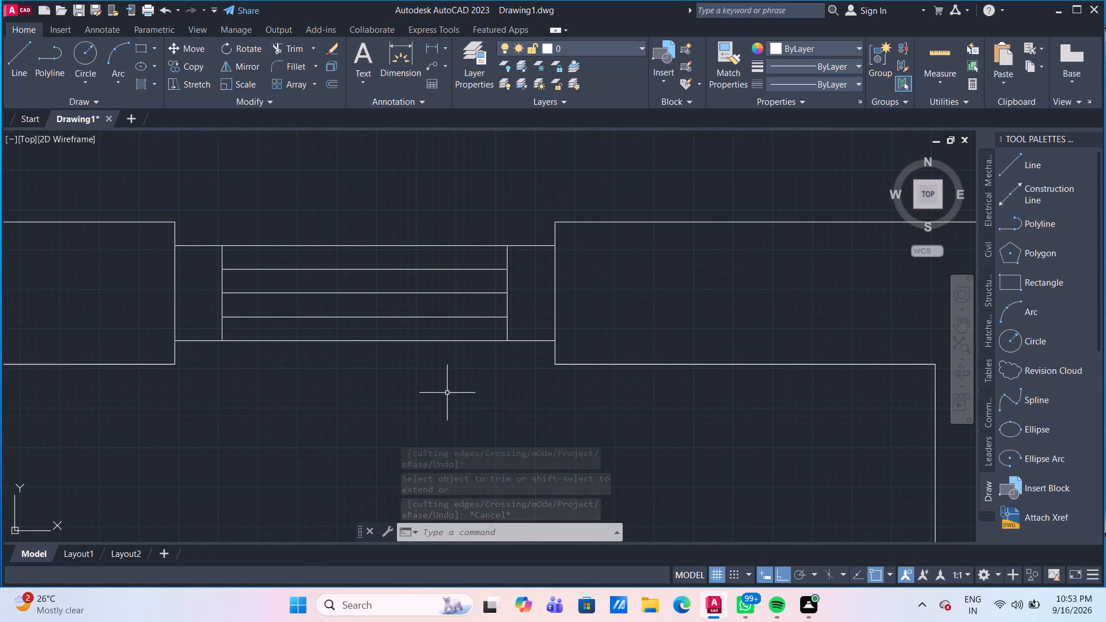
key("o")
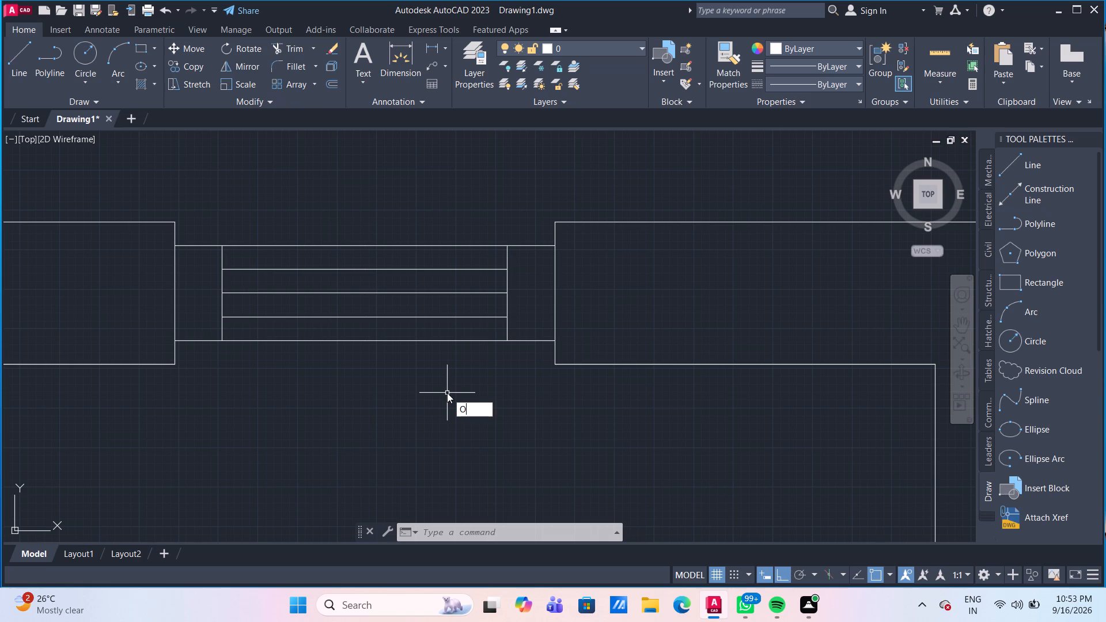
key("Return")
key("Return")
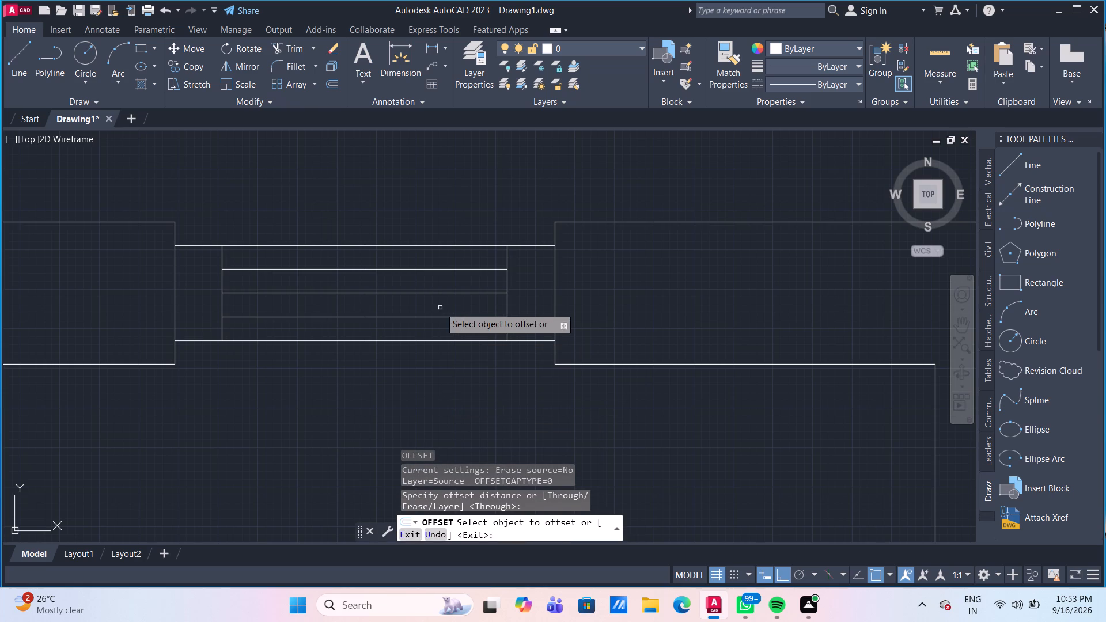
left_click(431, 294)
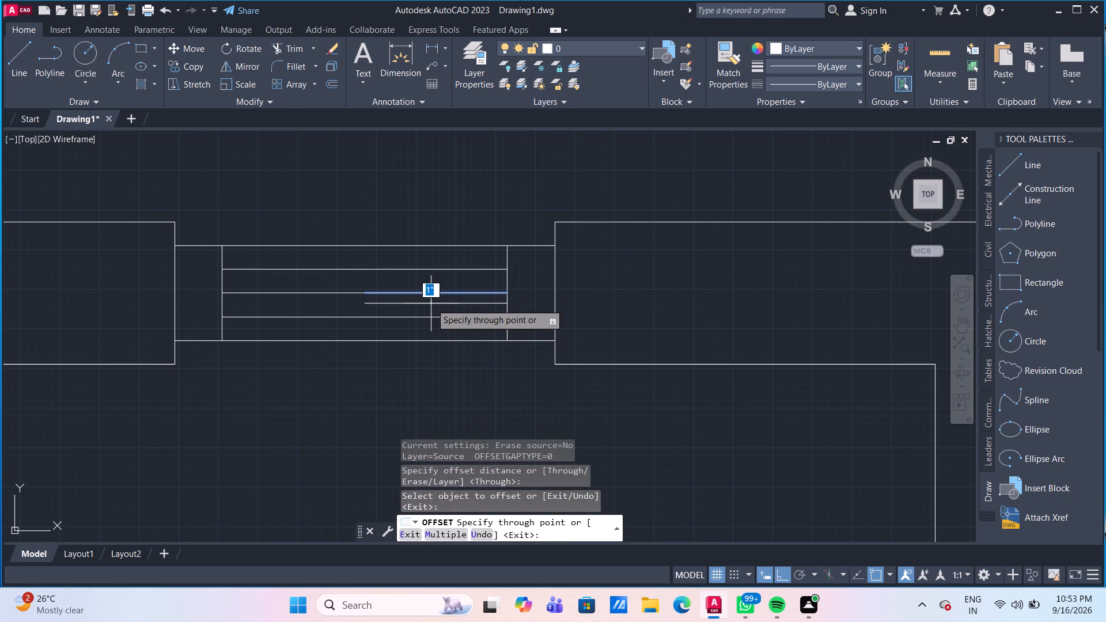
type("1\"")
key("Return")
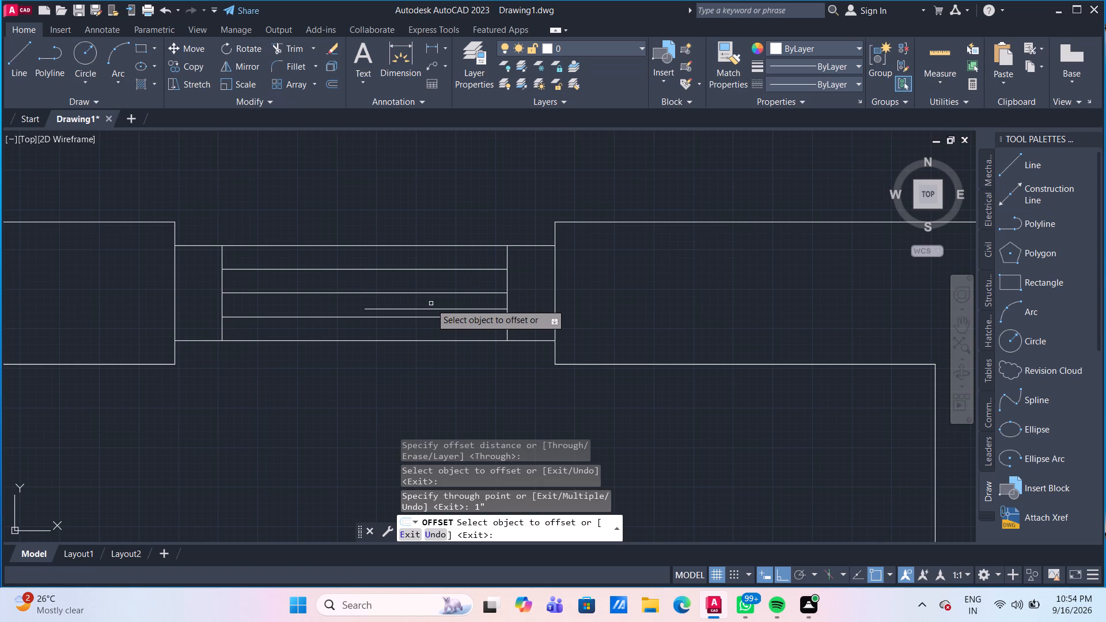
left_click(440, 271)
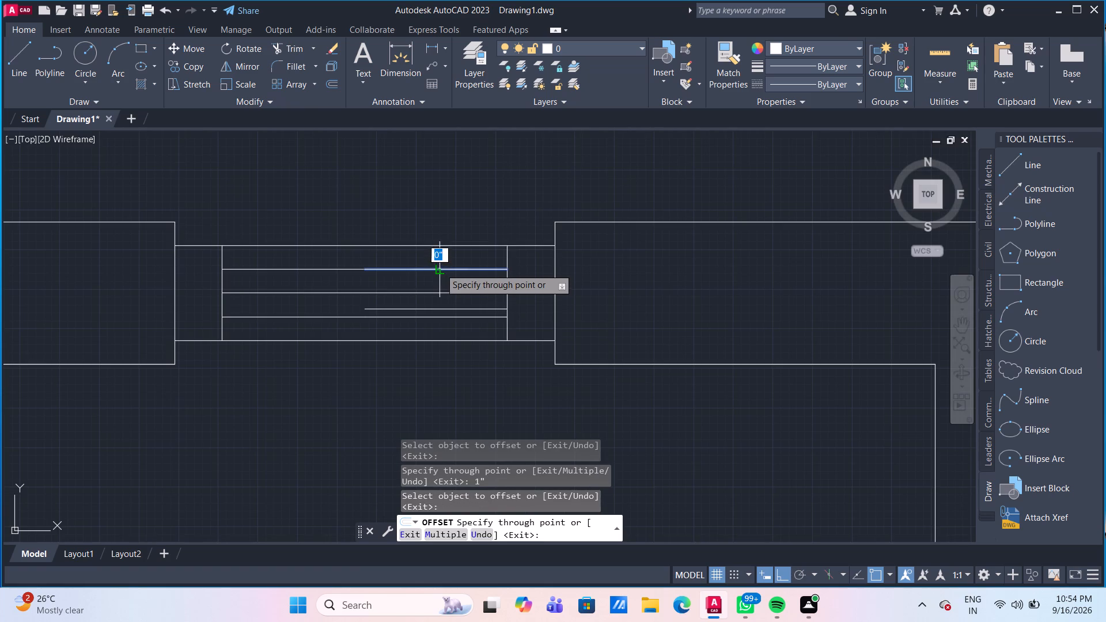
key("Escape")
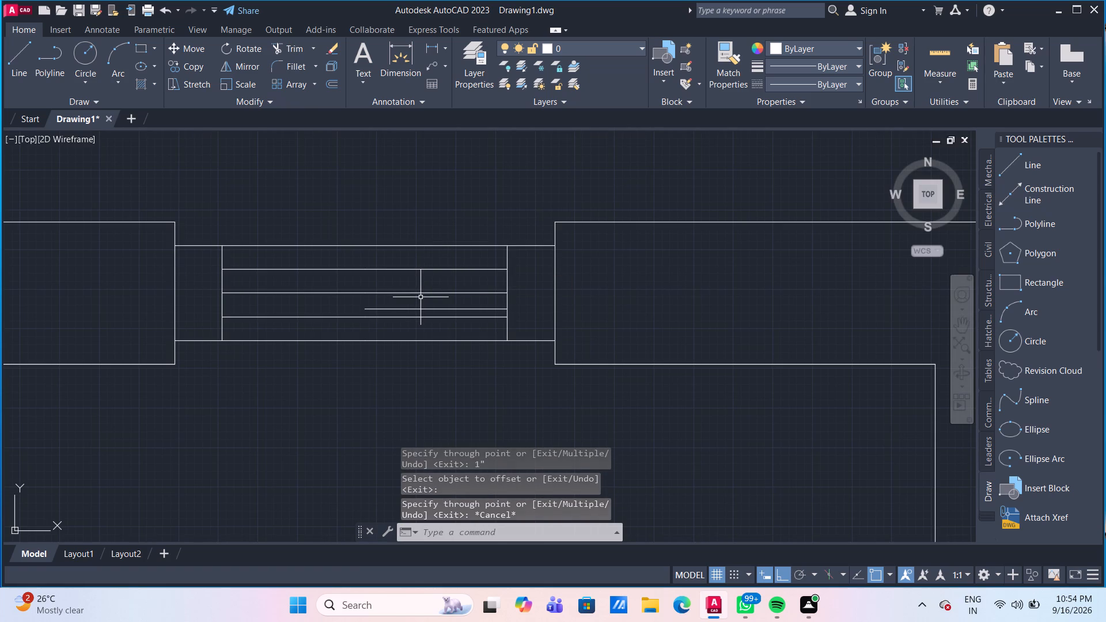
Offset the right half of the shortened window's middle lengthwise line 1" toward the exterior side.
key("o")
key("Return")
key("Return")
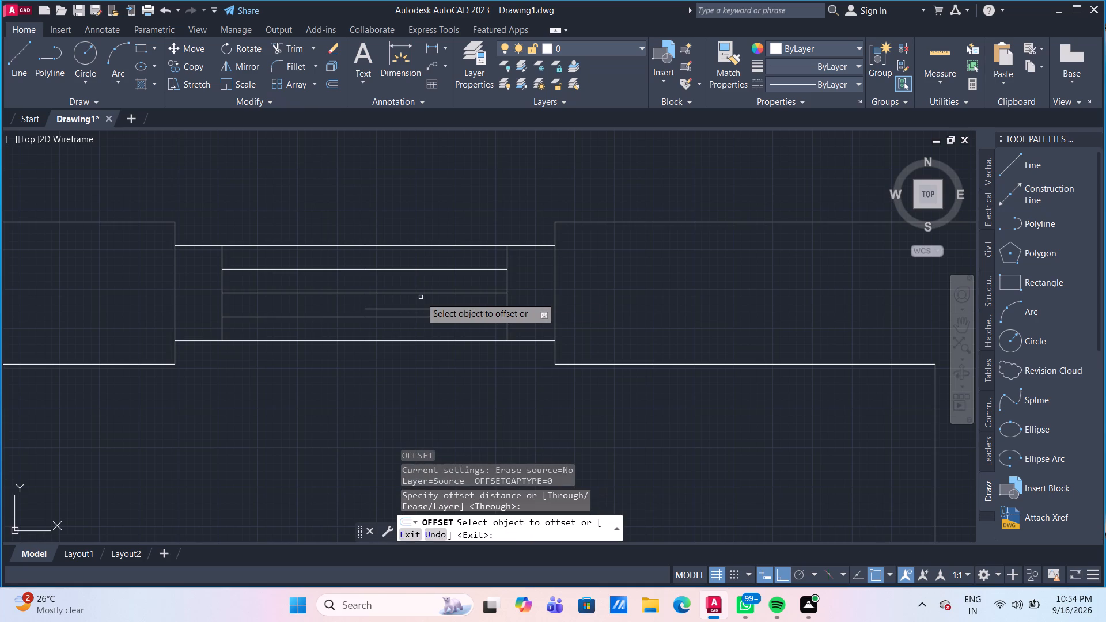
left_click(424, 293)
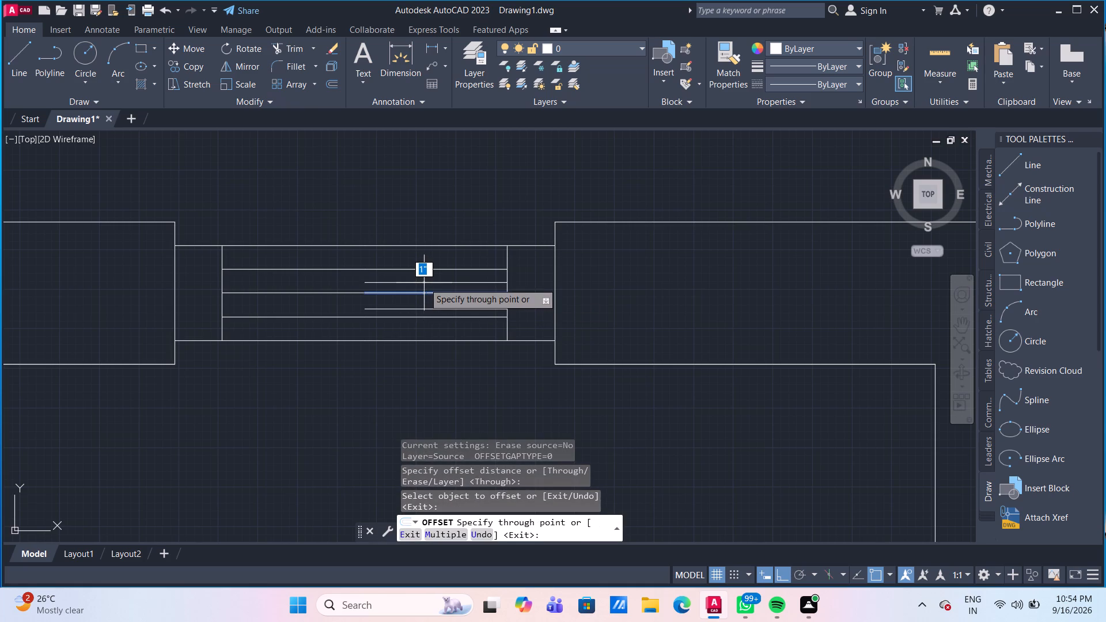
type("1\"")
key("Return")
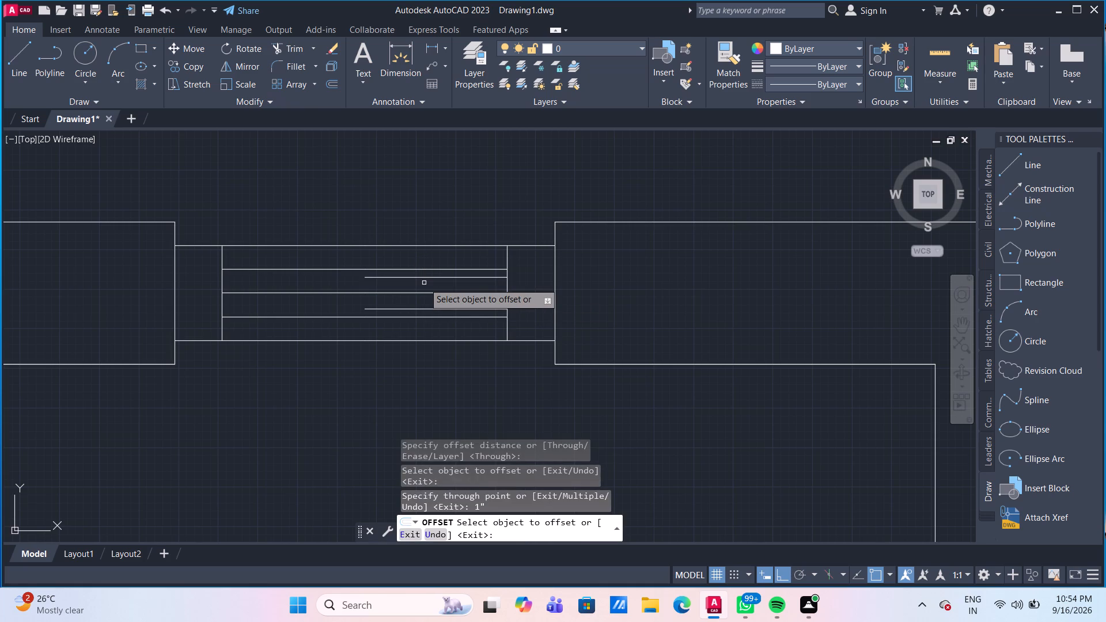
type("EX")
key("Escape")
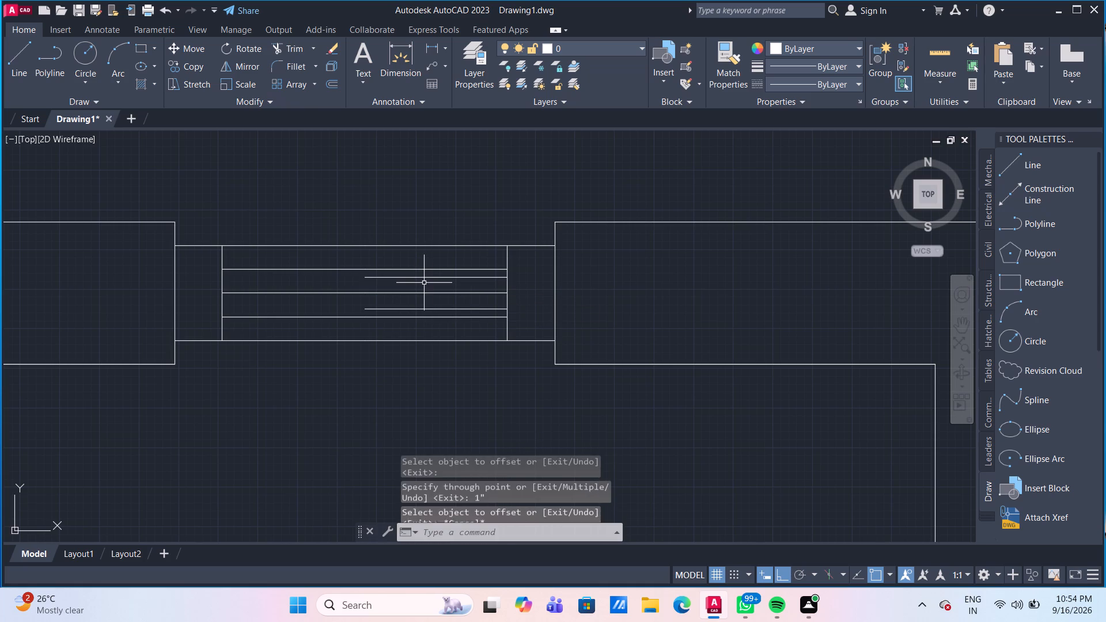
Extend both half-length offset lines to the shortened window's left frame line.
type("EX")
key("Return")
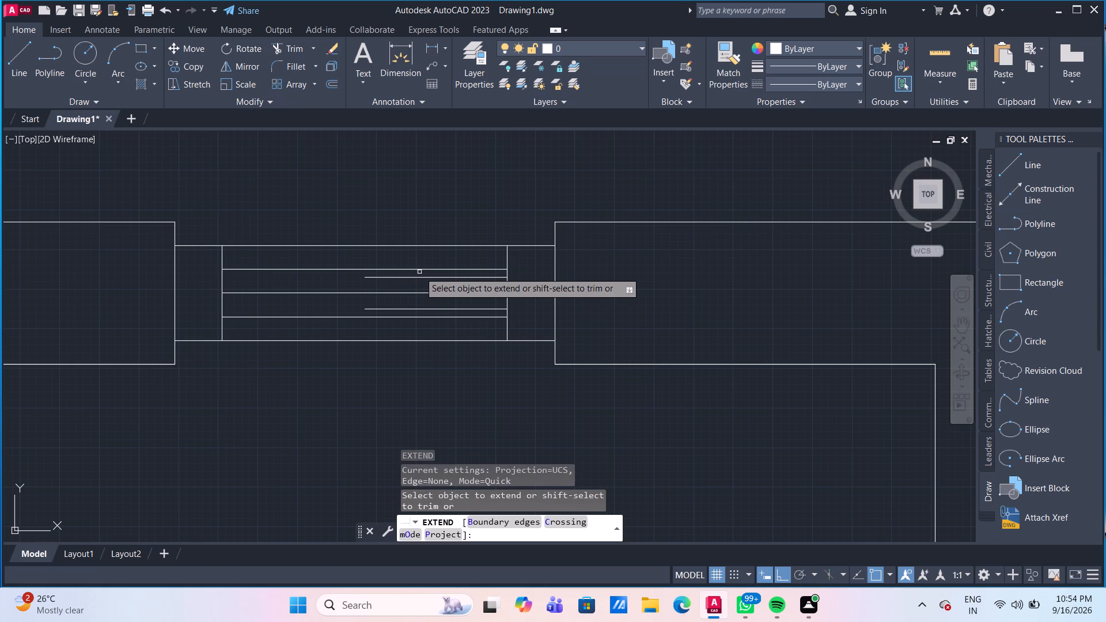
left_click(423, 277)
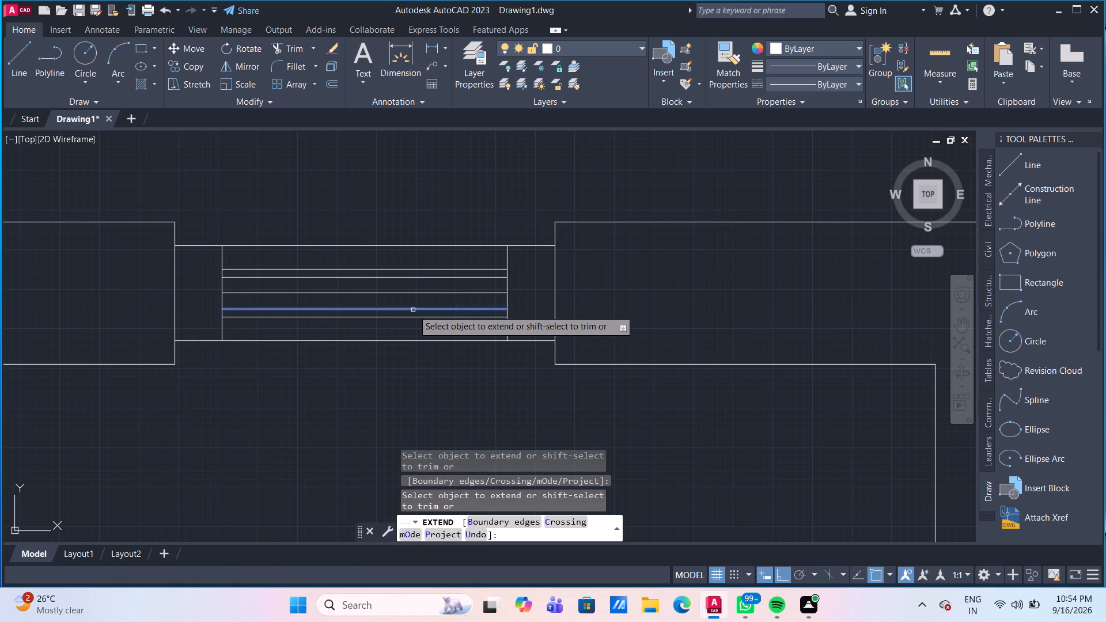
left_click(413, 310)
scroll(445, 367, "down", 4)
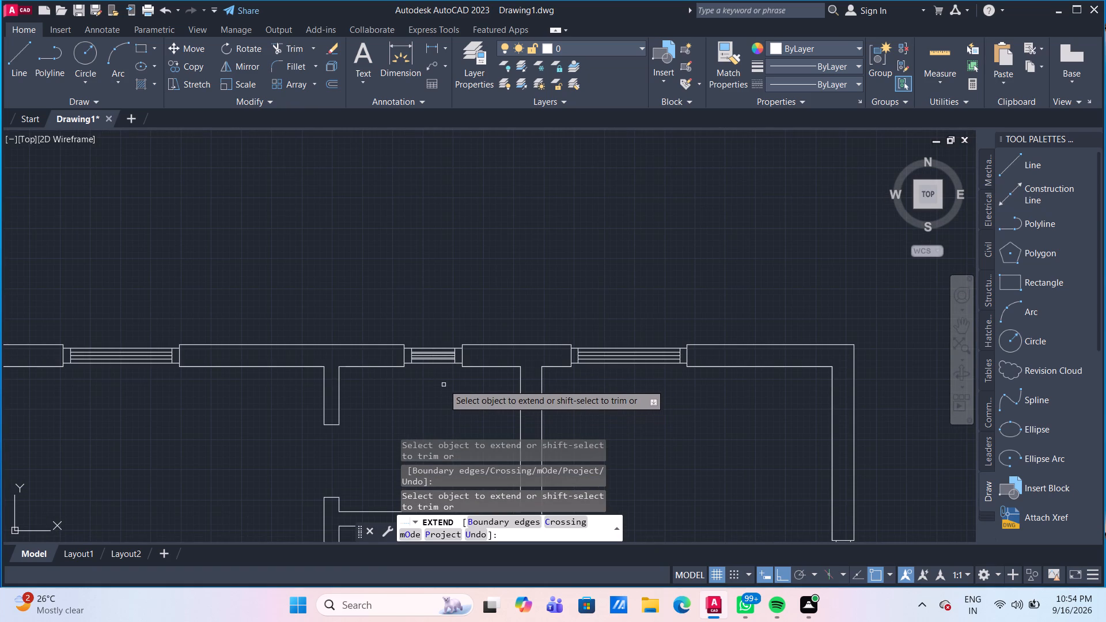
scroll(438, 362, "up", 2)
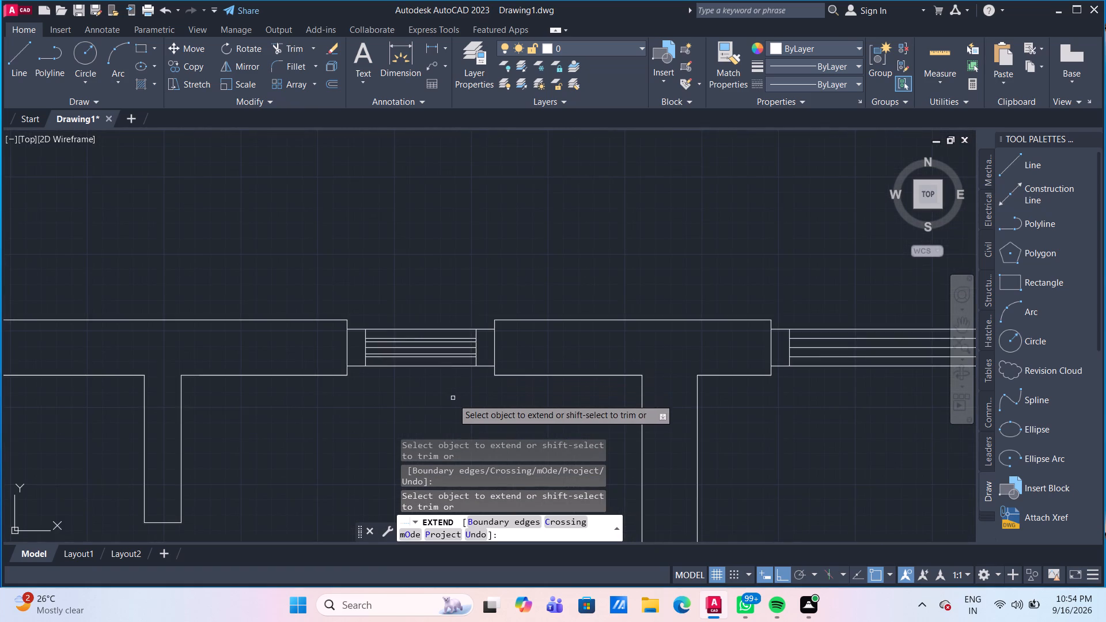
scroll(449, 398, "up", 2)
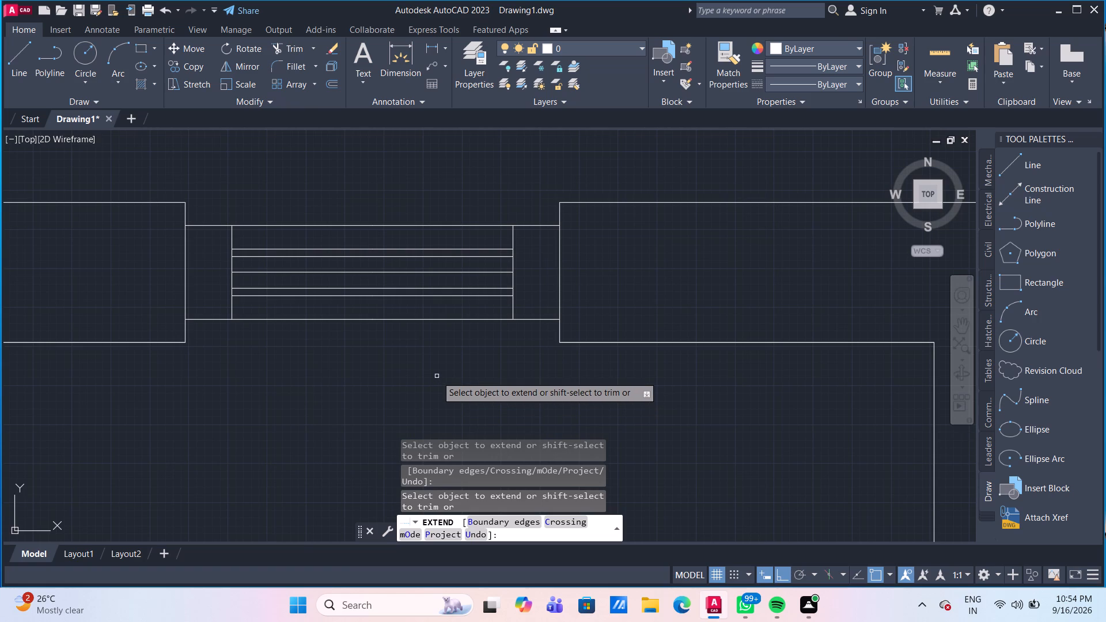
key("Escape")
Offset the left half of the shortened window's middle lengthwise line 0.5" toward the room side.
scroll(437, 376, "down", 2)
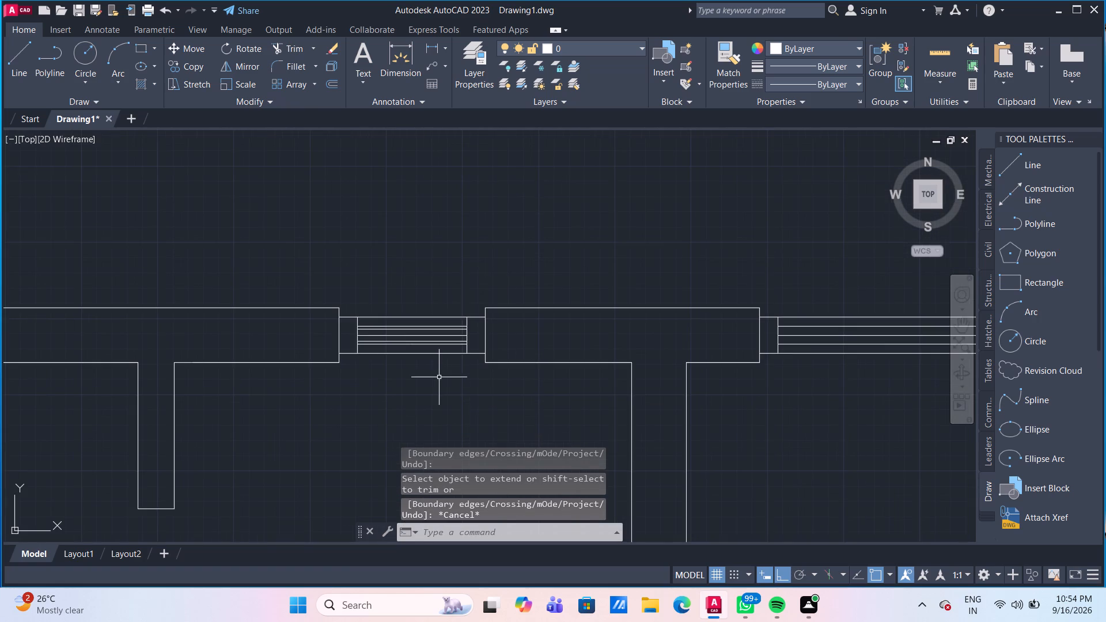
scroll(445, 387, "down", 3)
middle_click_drag(432, 336, 404, 204)
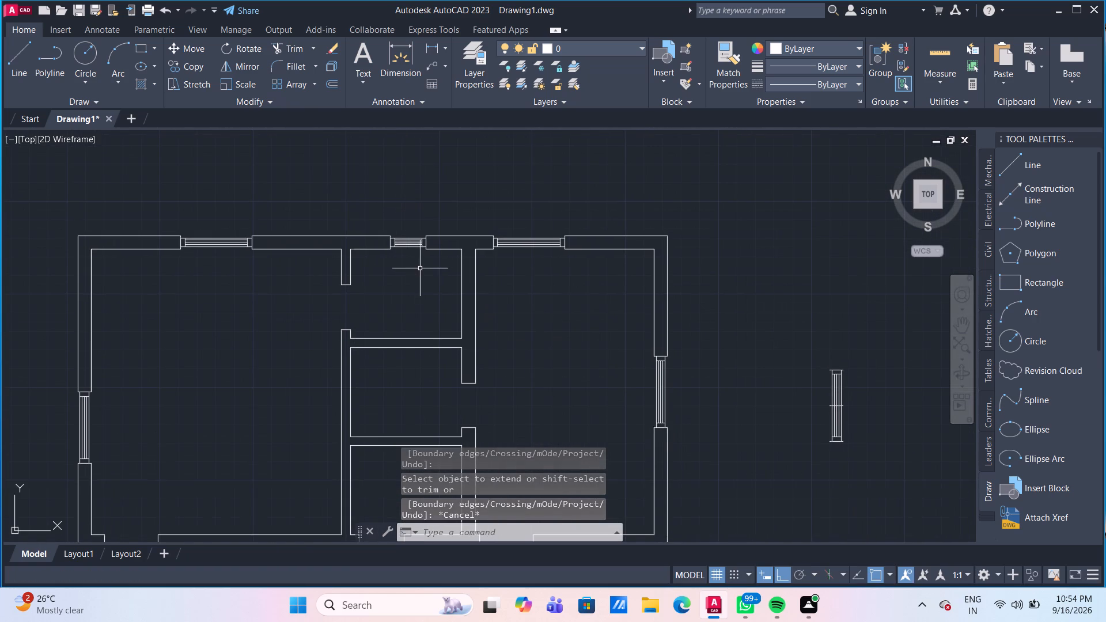
scroll(406, 245, "up", 6)
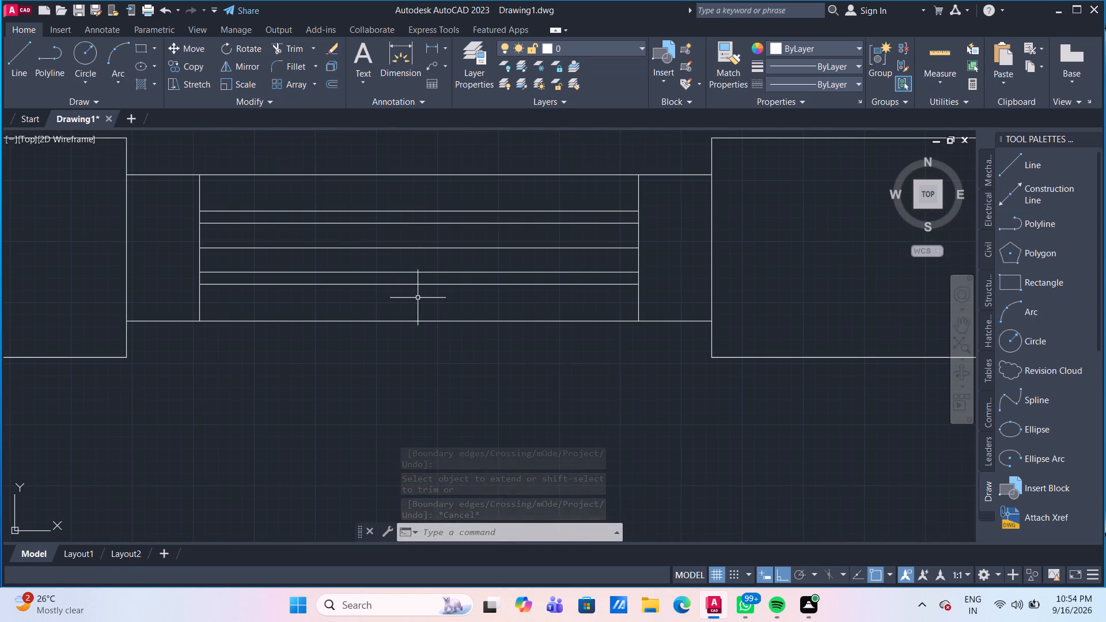
middle_click_drag(419, 299, 431, 333)
middle_click_drag(430, 271, 444, 287)
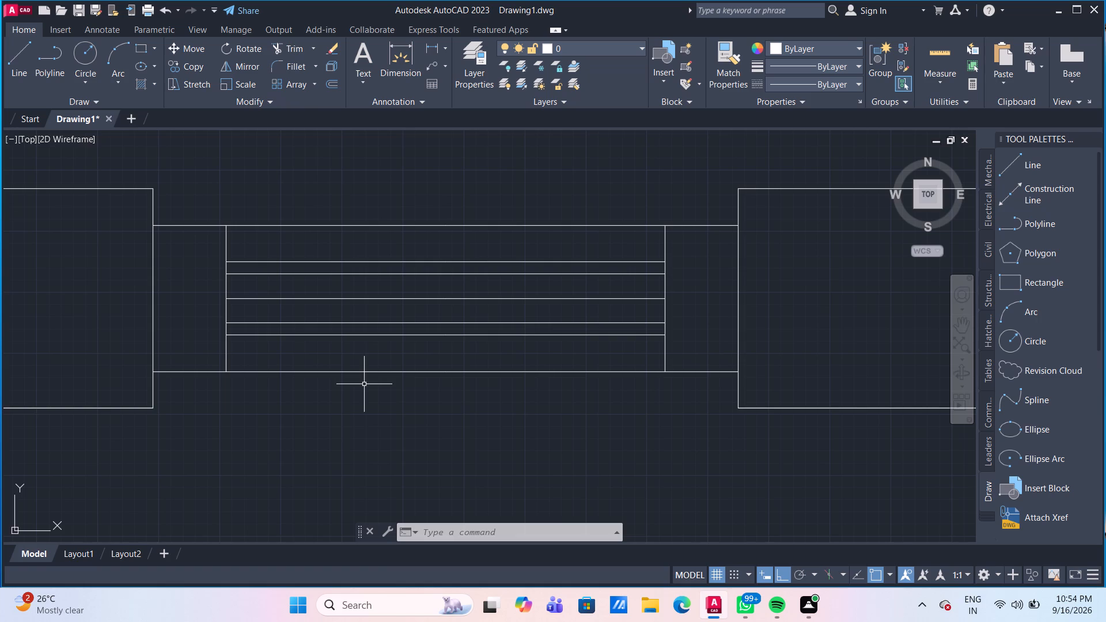
key("o")
key("Return")
key("Return")
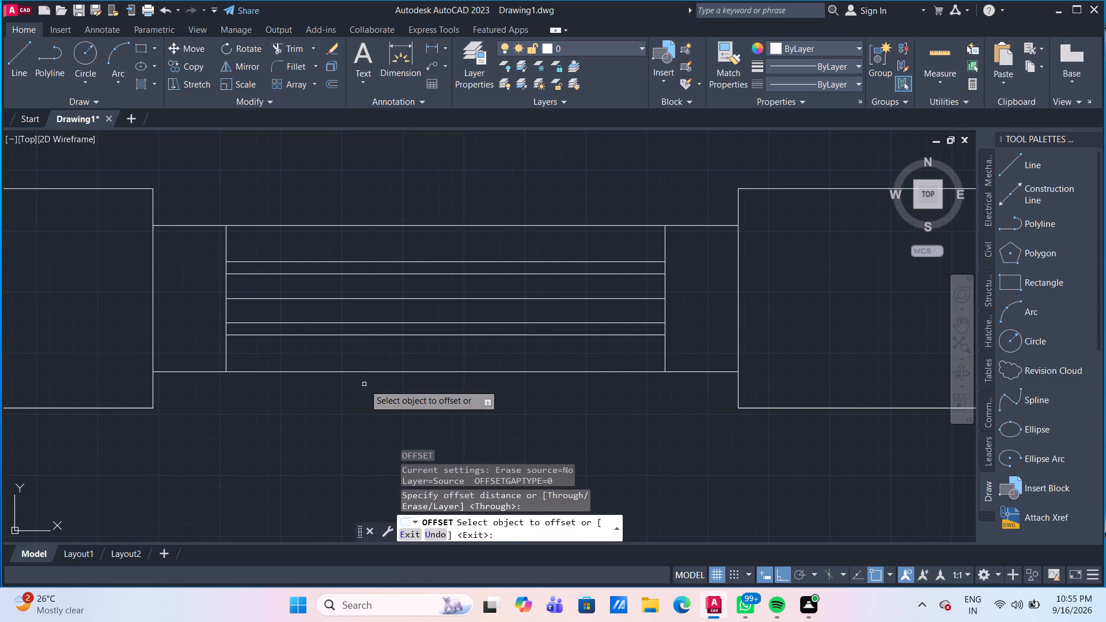
left_click(443, 299)
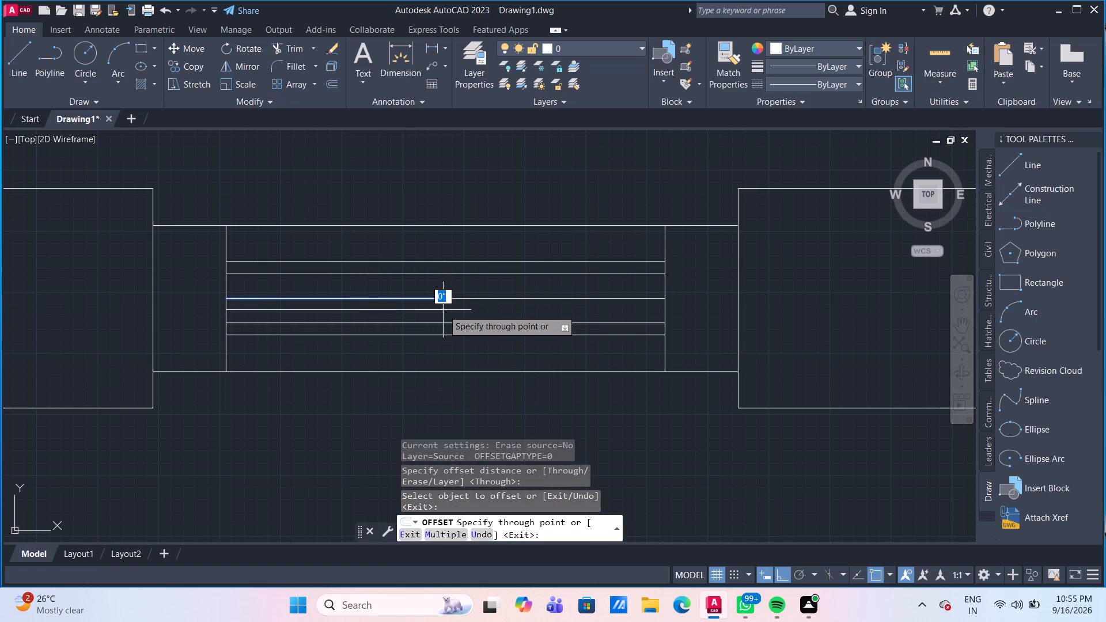
type("0.5\"")
key("Return")
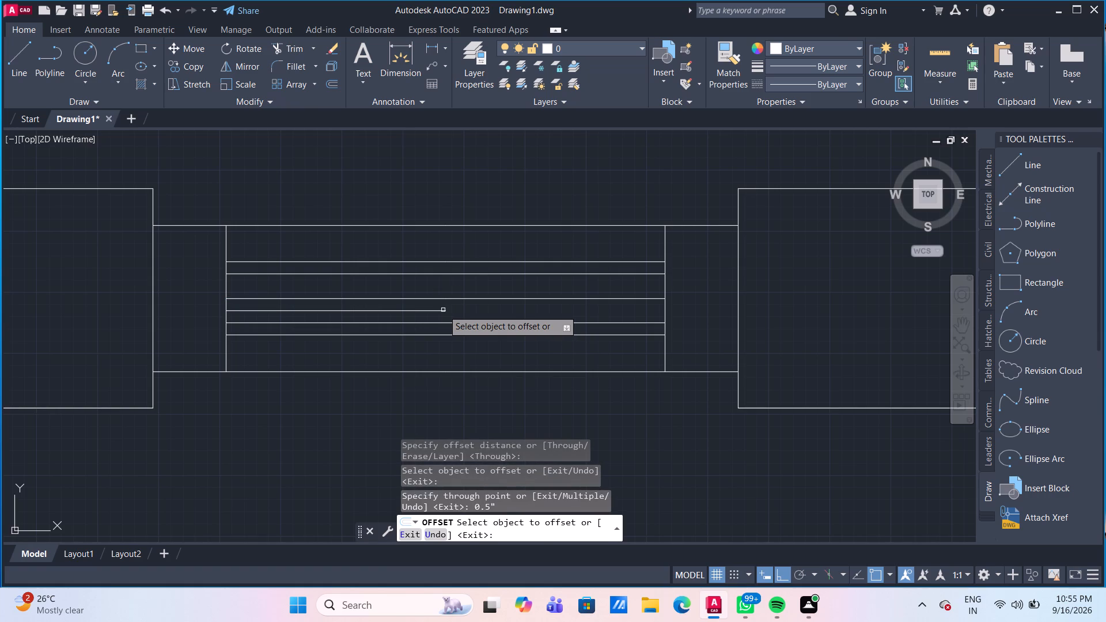
Offset the right half of the shortened window's middle lengthwise line 0.5" toward the exterior side.
left_click(480, 298)
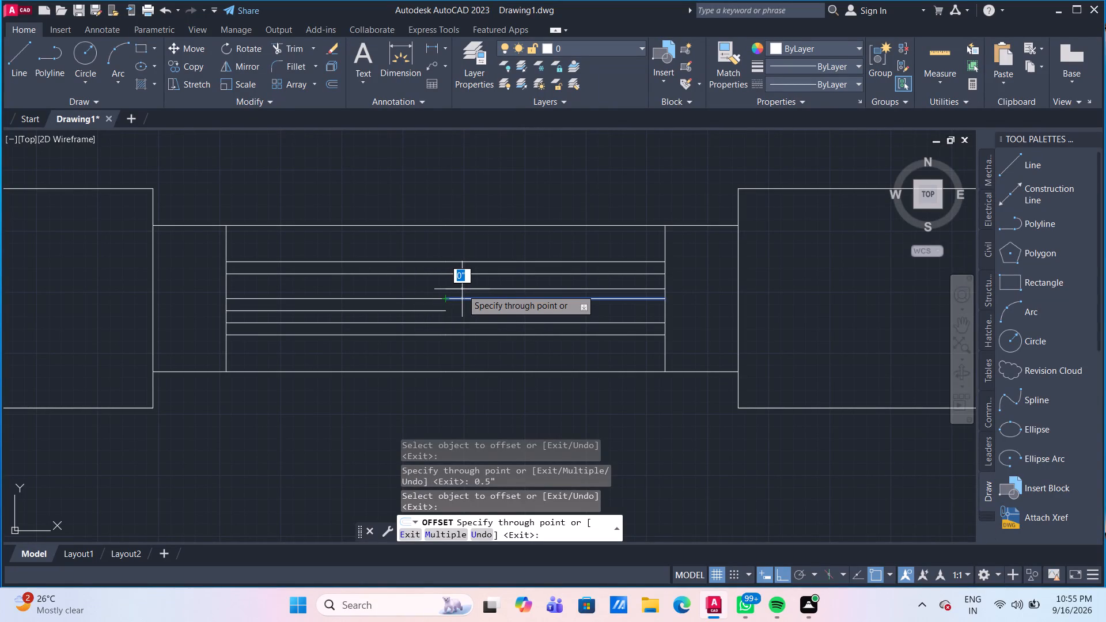
type("0.5")
key("shift+quotedbl")
key("Return")
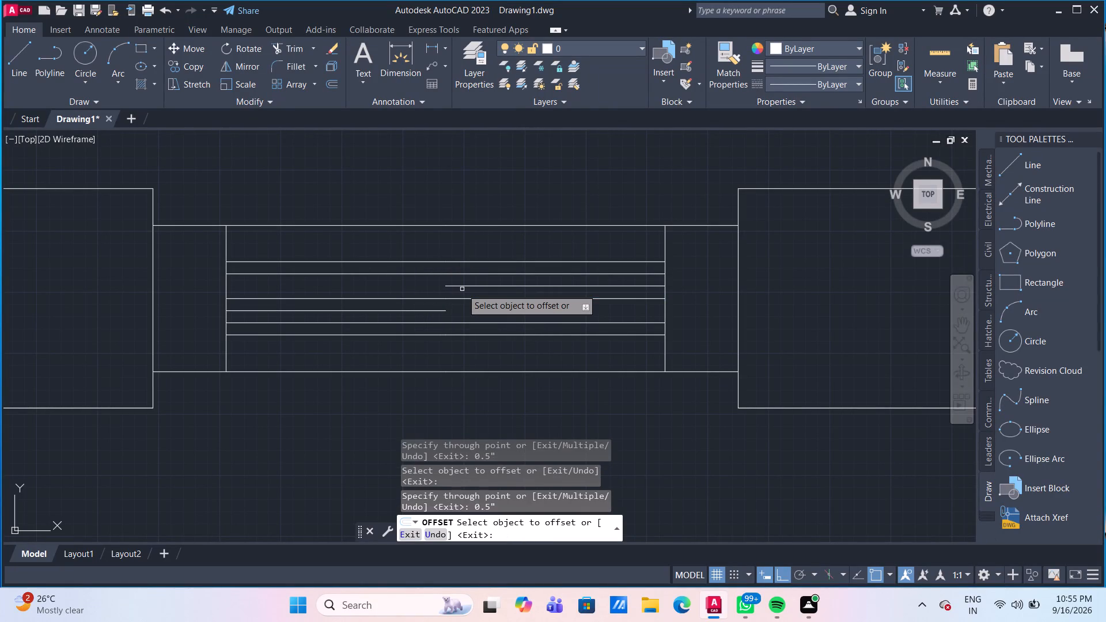
key("Escape")
Extend both 0.5" offset half-length lines across the shortened window to the opposite frame lines.
type("EX")
key("Return")
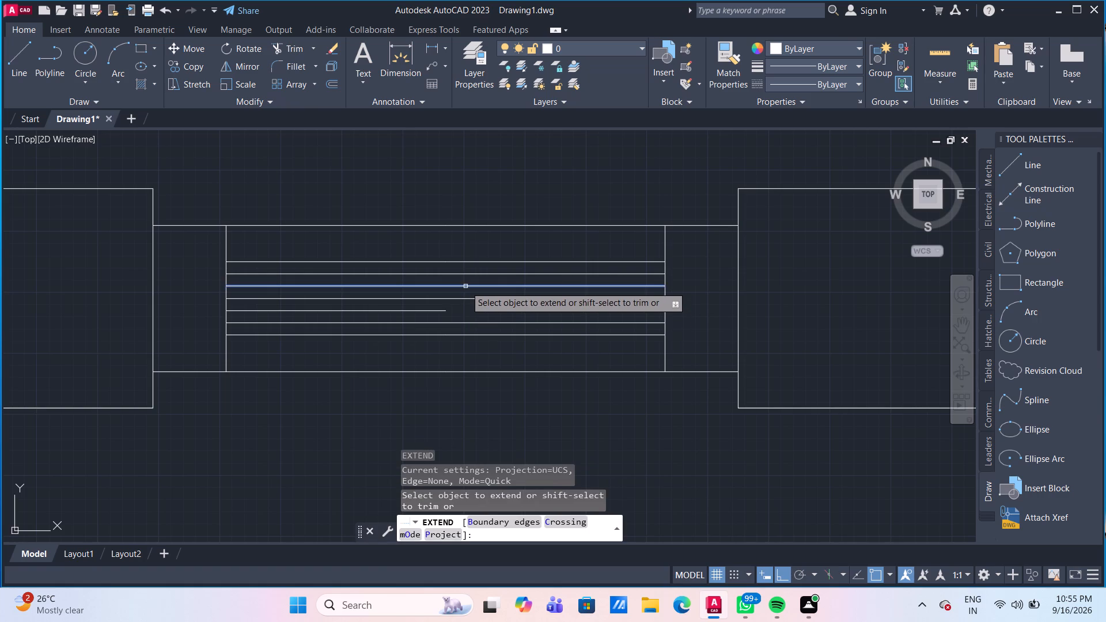
left_click(465, 286)
left_click(442, 310)
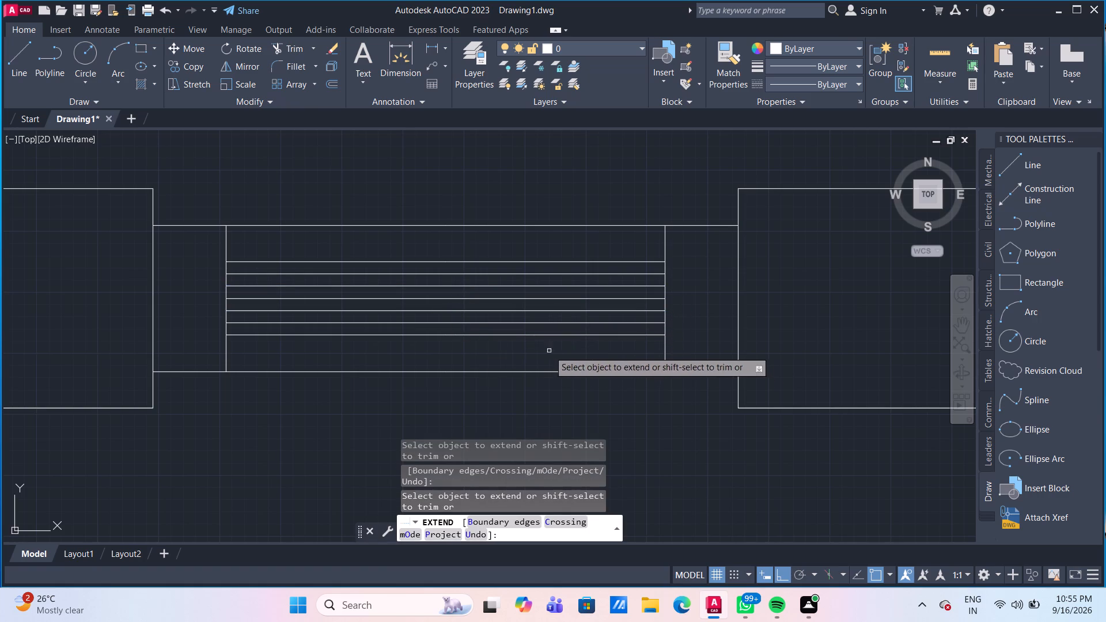
scroll(609, 418, "down", 2)
middle_click_drag(604, 410, 570, 329)
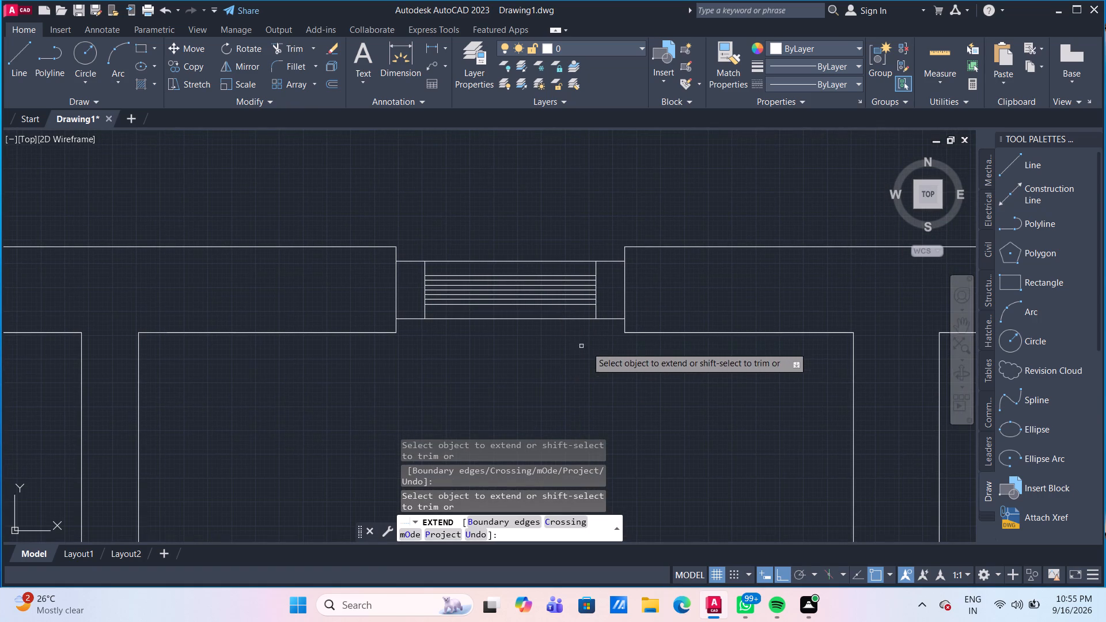
key("Escape")
Erase the spare window symbol standing outside the plan's east wall.
scroll(623, 358, "down", 4)
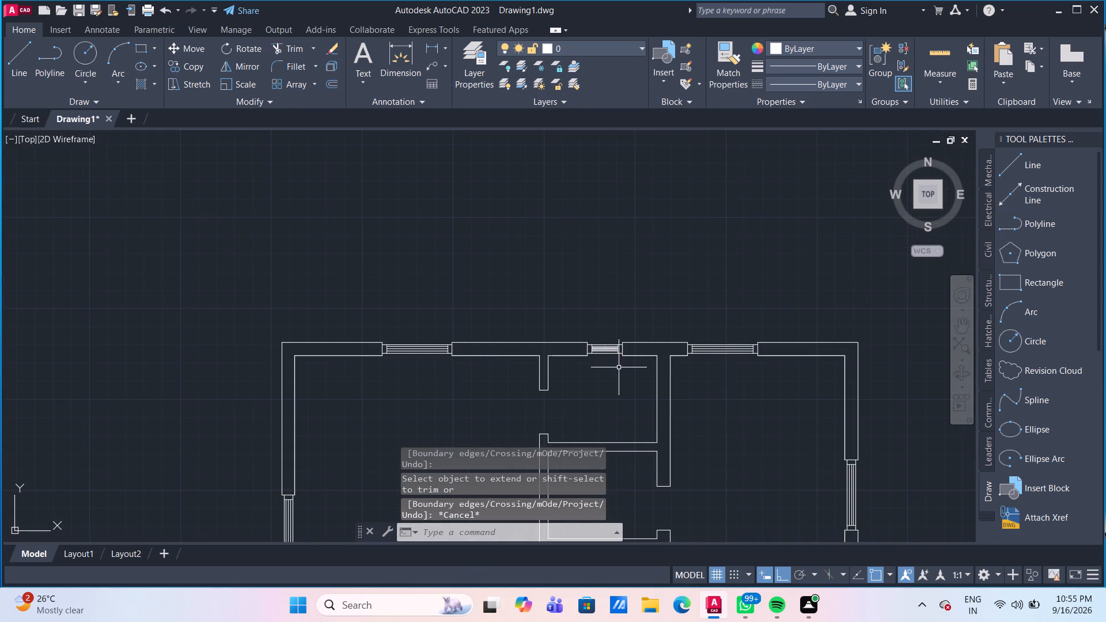
middle_click_drag(619, 368, 536, 304)
scroll(536, 306, "down", 3)
middle_click_drag(575, 370, 535, 271)
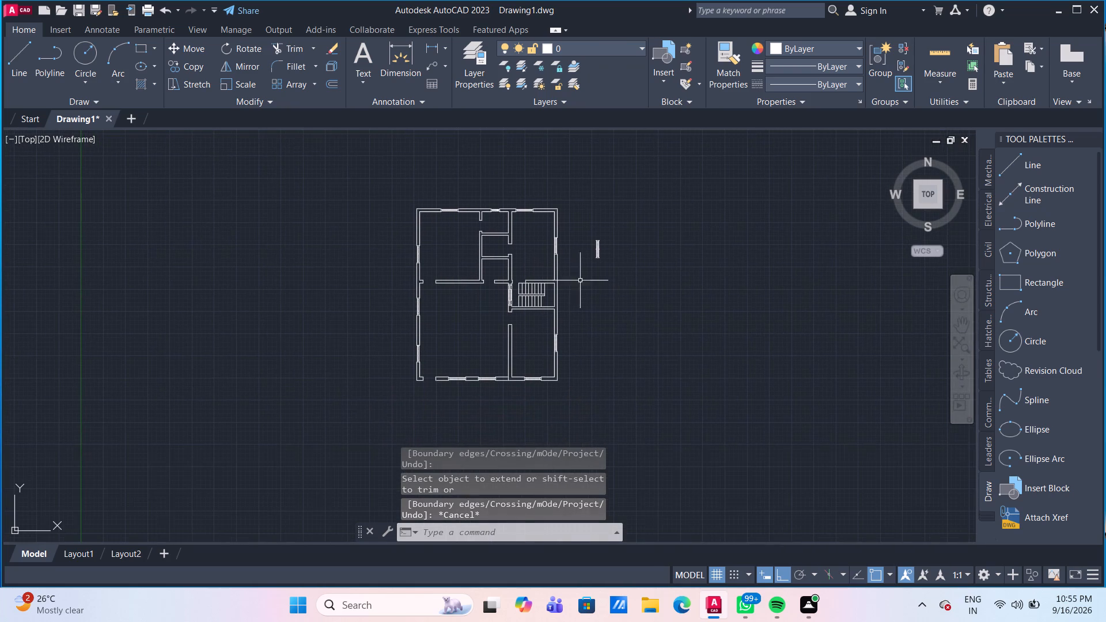
left_click_drag(622, 282, 608, 261)
left_click(582, 212)
key("Delete")
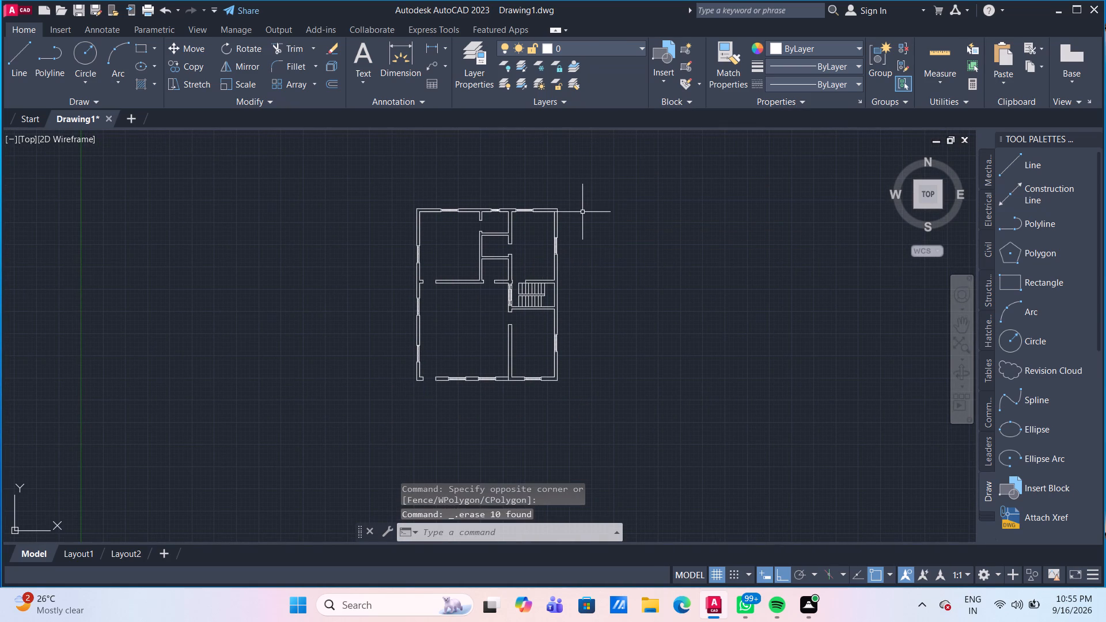
Begin a door symbol in the clear space east of the stair with a 3" horizontal line.
scroll(488, 376, "up", 2)
scroll(479, 313, "down", 1)
middle_click_drag(479, 313, 484, 329)
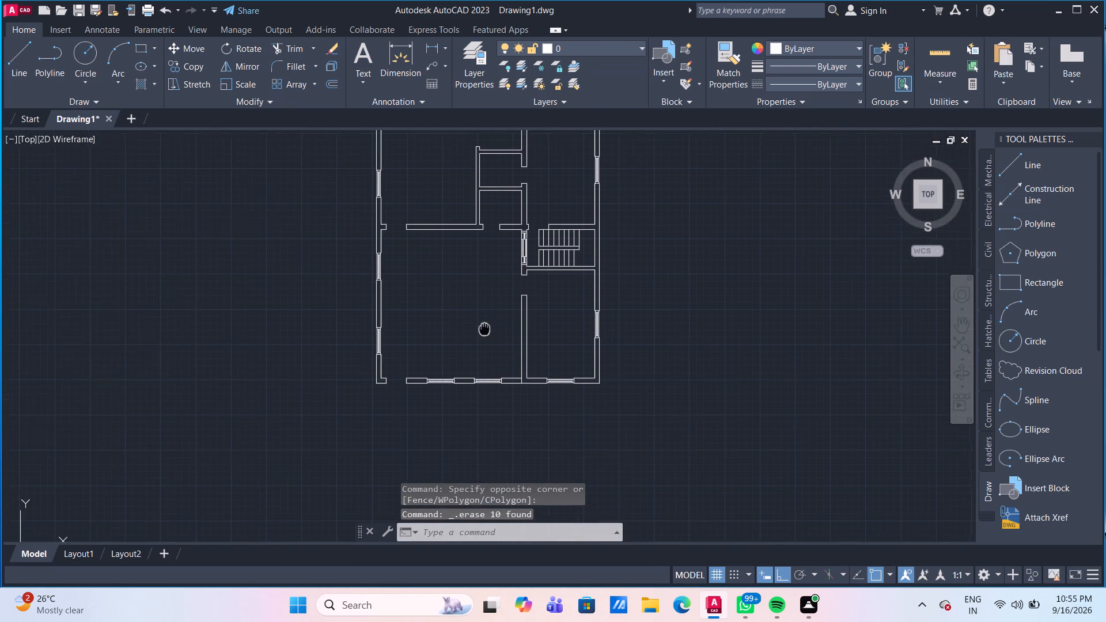
middle_click_drag(484, 329, 490, 340)
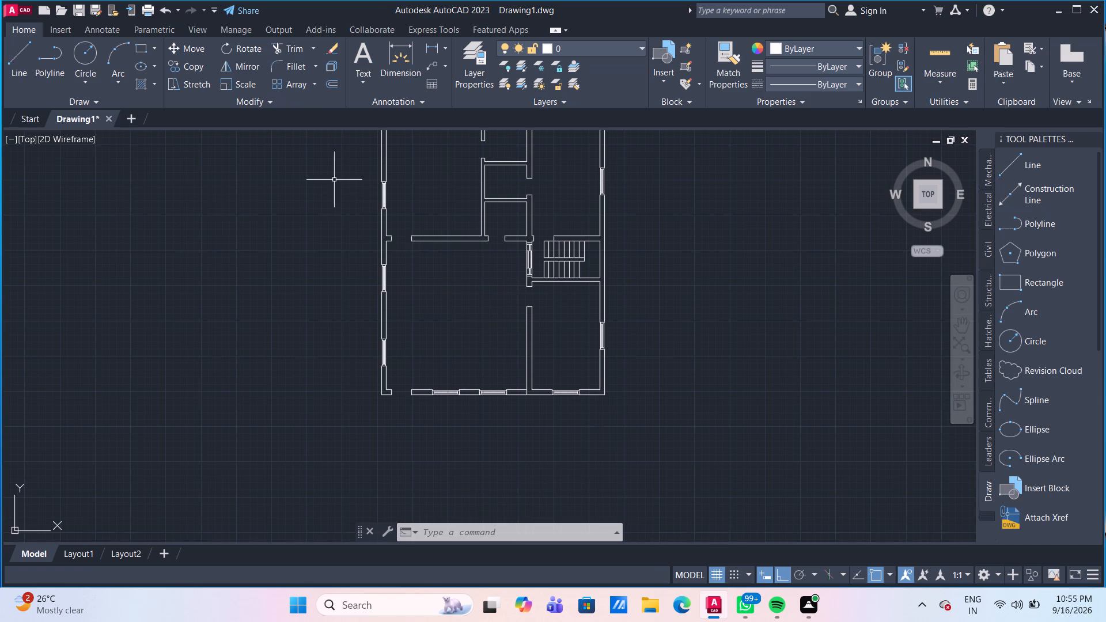
left_click_drag(22, 49, 26, 59)
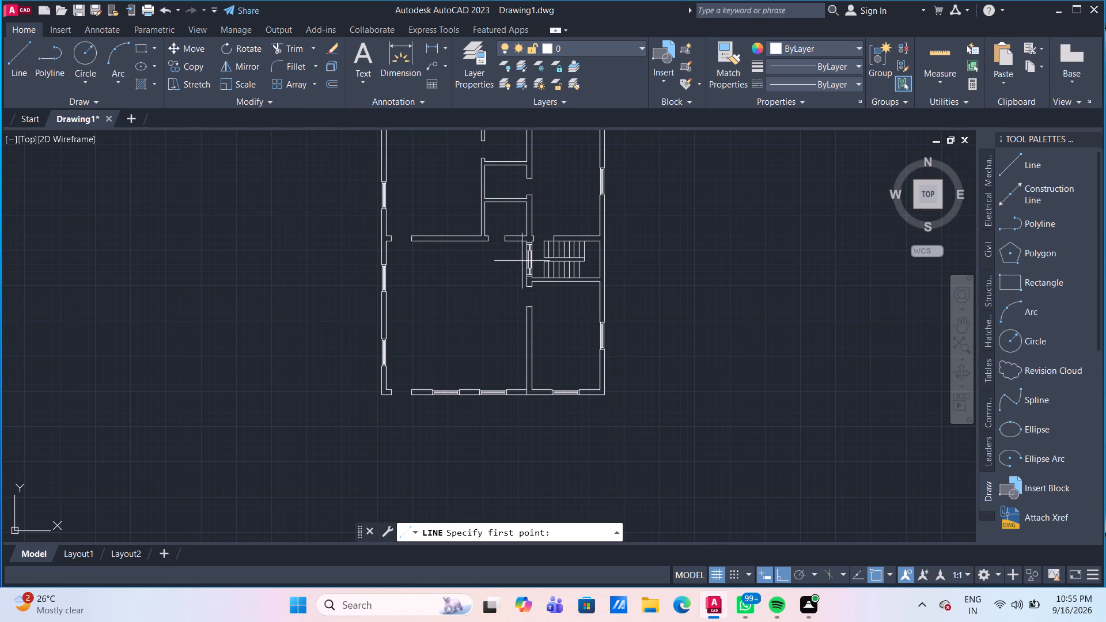
middle_click_drag(654, 283, 605, 318)
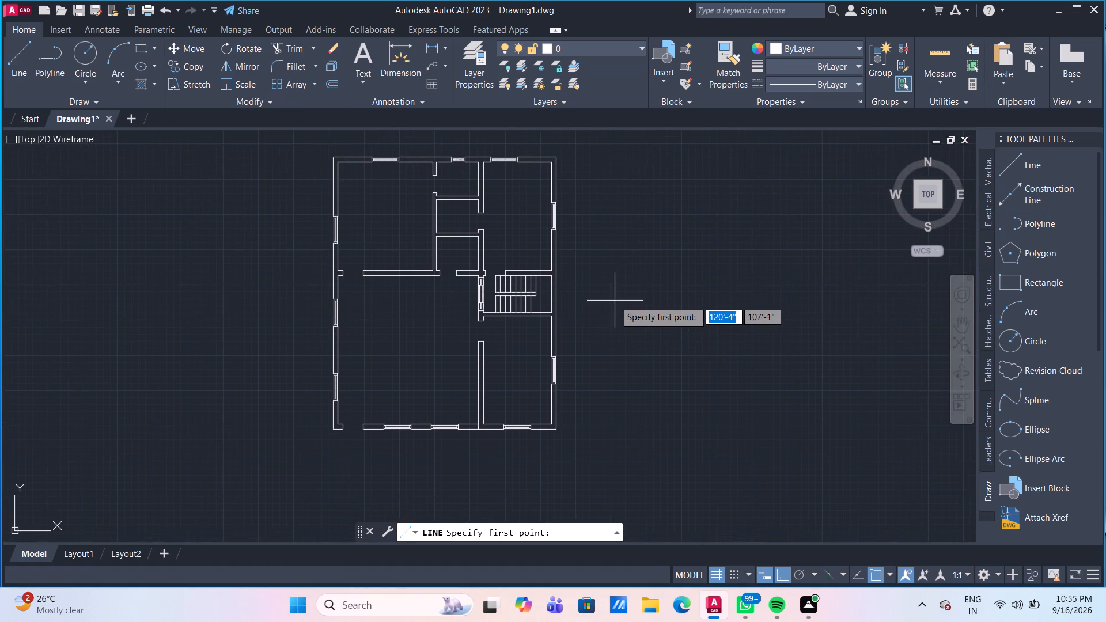
scroll(614, 289, "up", 2)
middle_click_drag(614, 281, 563, 339)
left_click(532, 310)
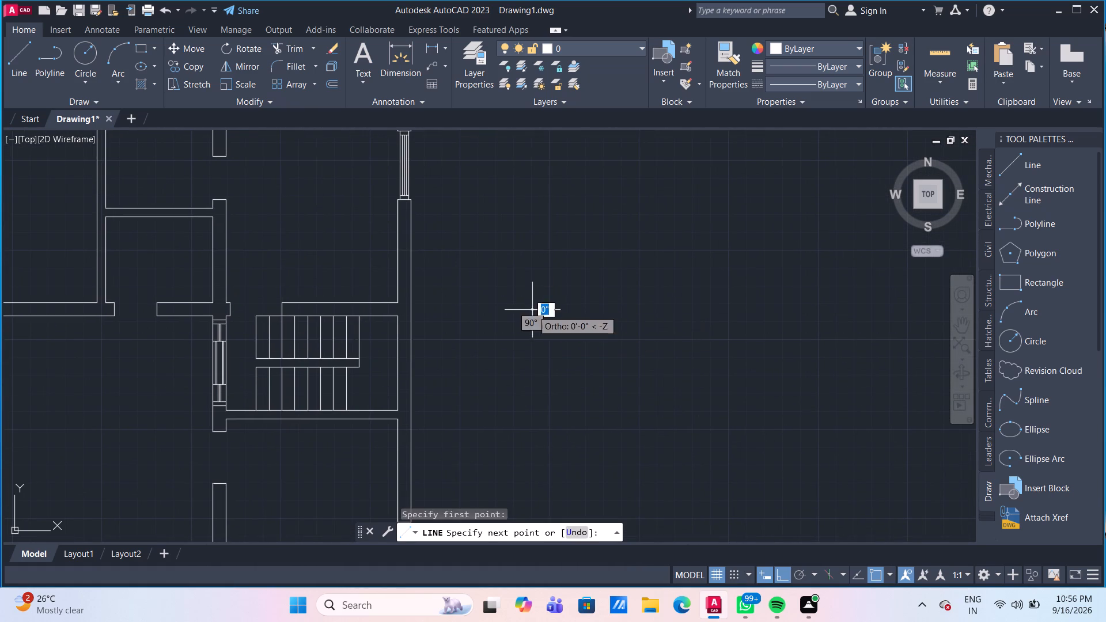
key("3")
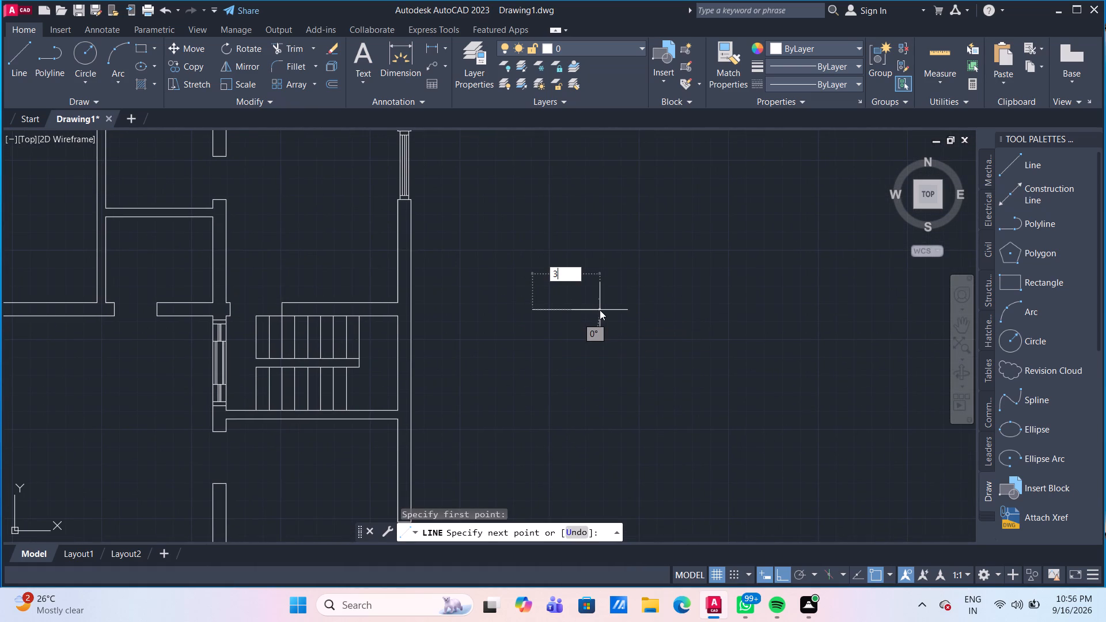
key("shift+quotedbl")
key("Return")
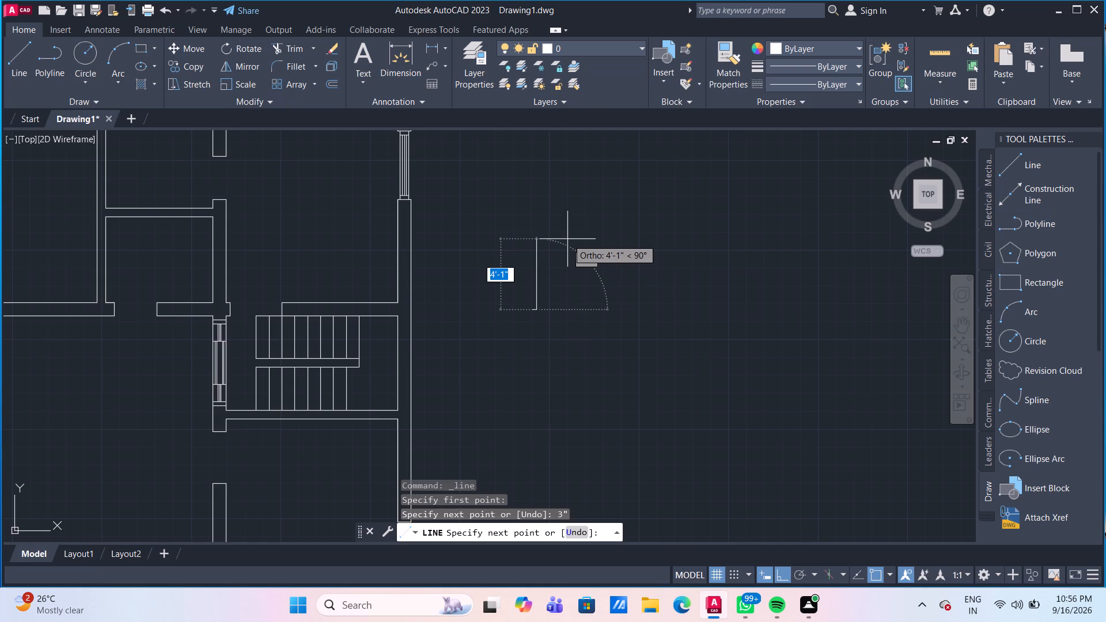
Continue from the 3" line's right end with a closed vertical door leaf 2'6" long and 1" thick.
key("2")
type("'6\"")
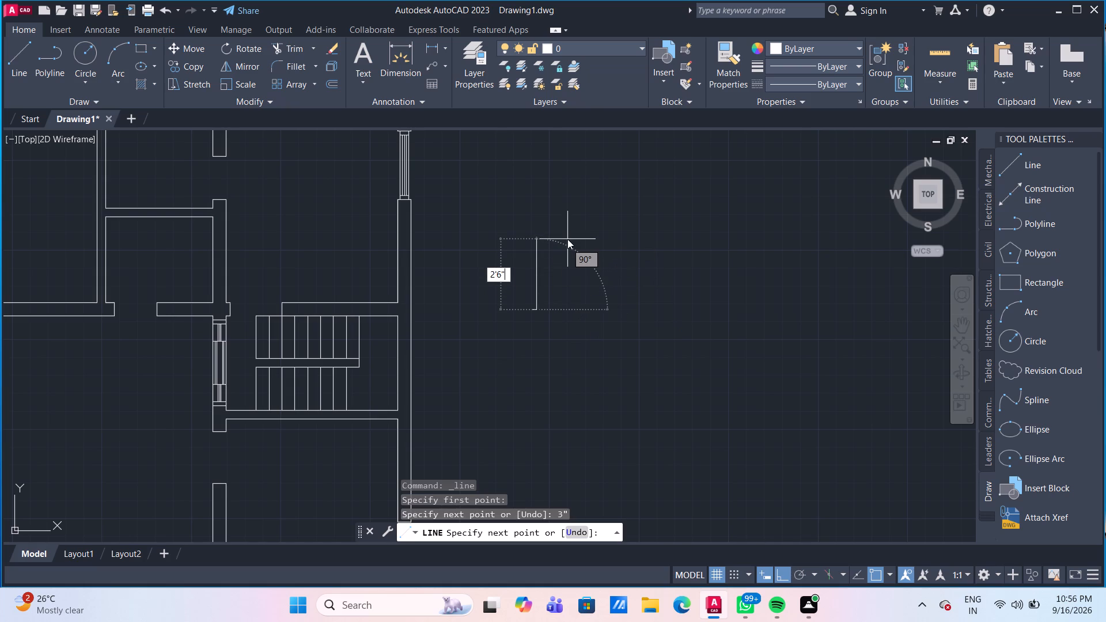
key("Return")
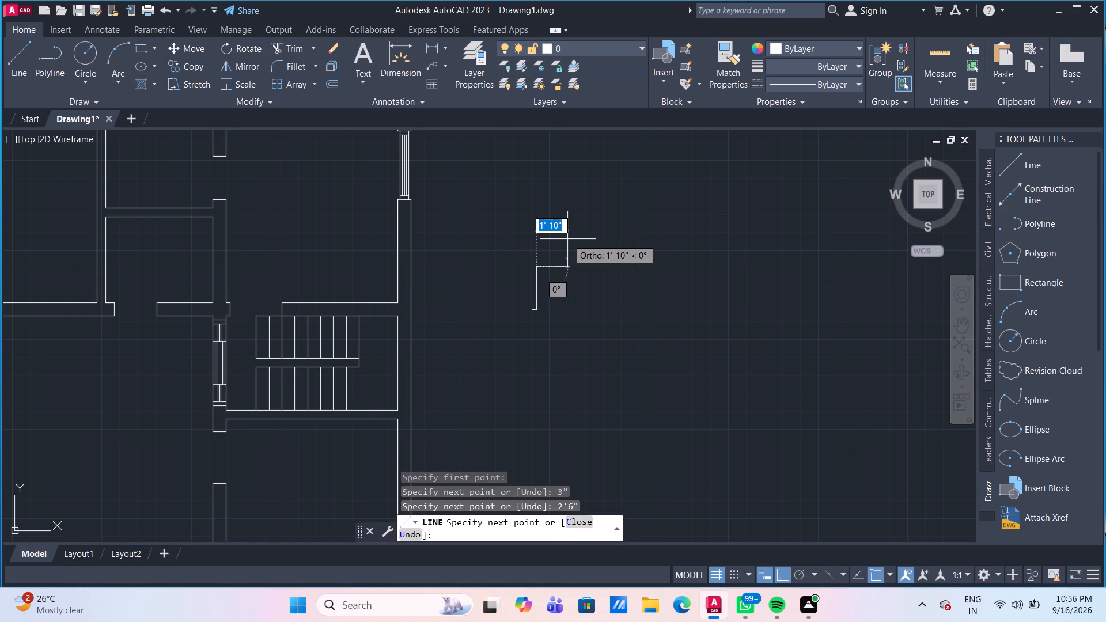
type("1\"")
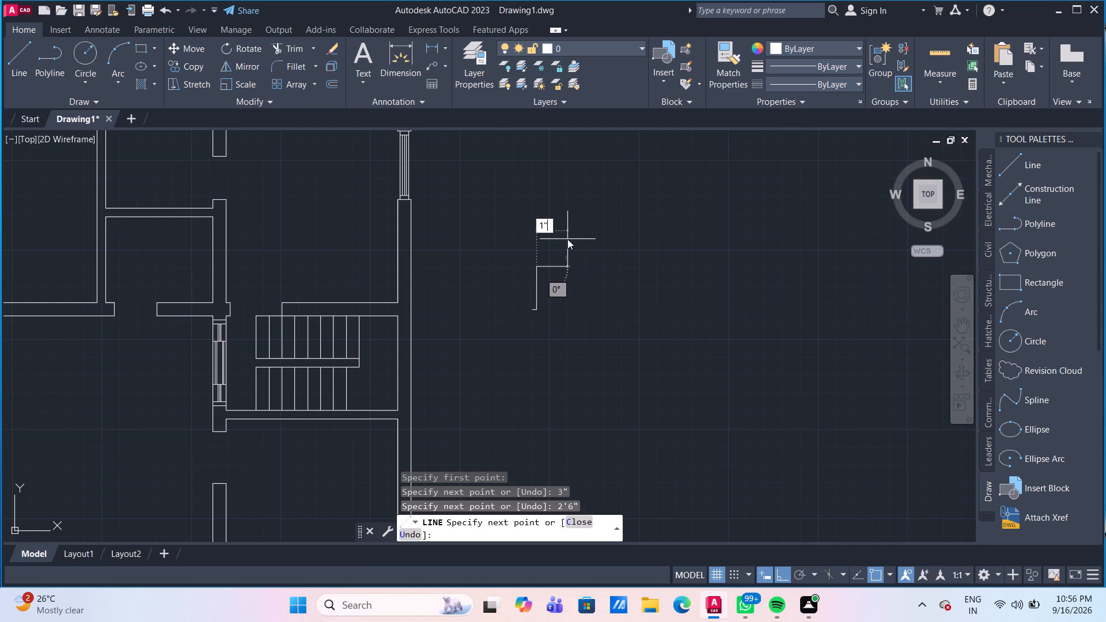
key("Return")
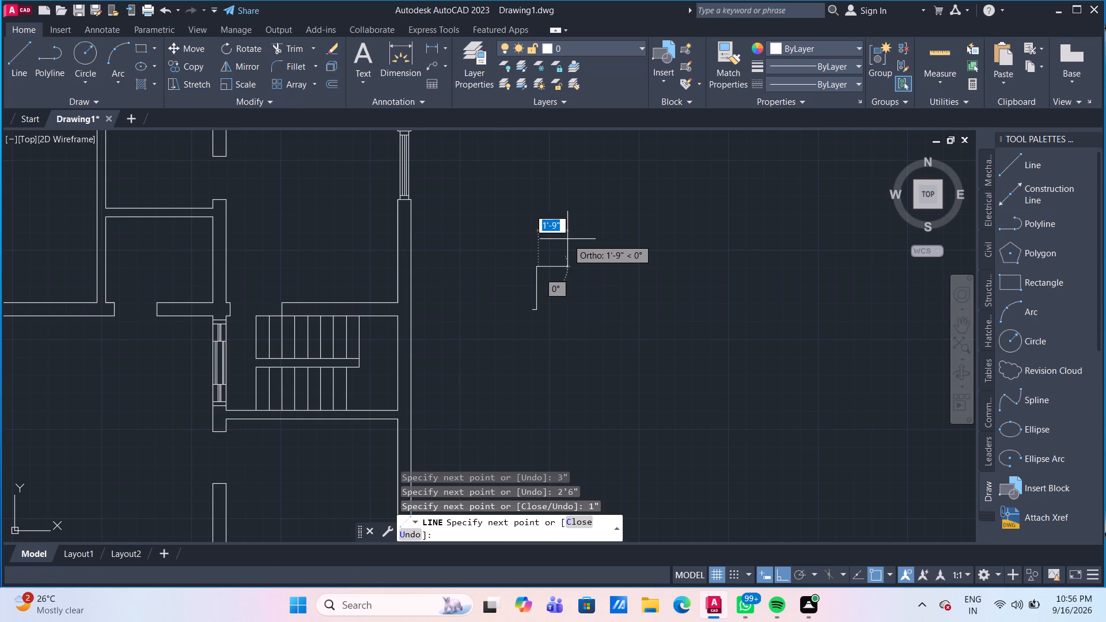
scroll(525, 300, "up", 6)
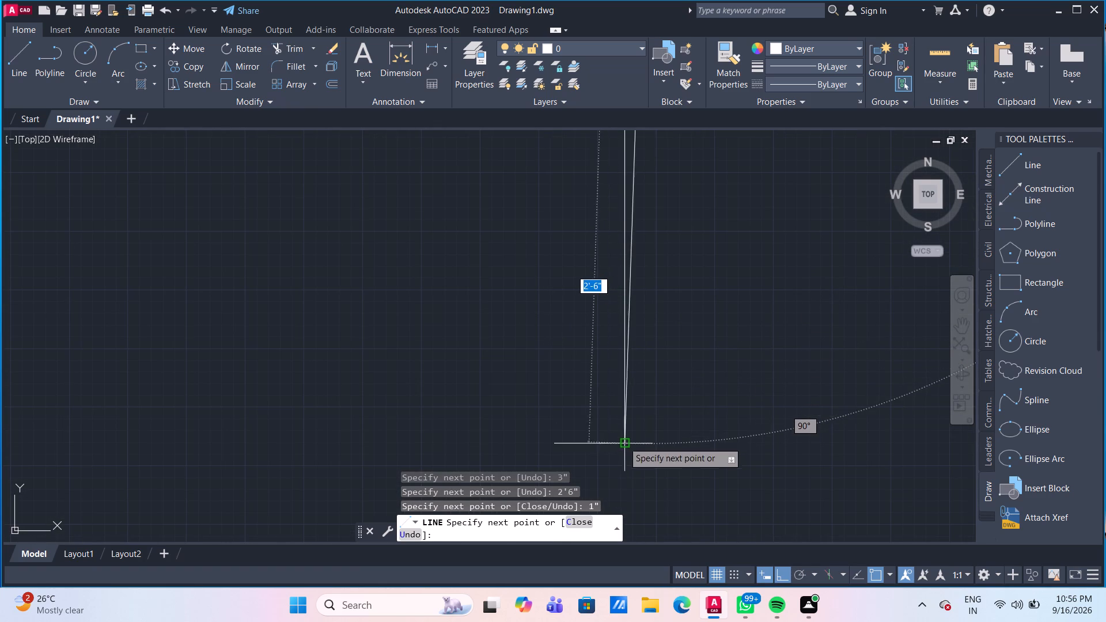
left_click(647, 443)
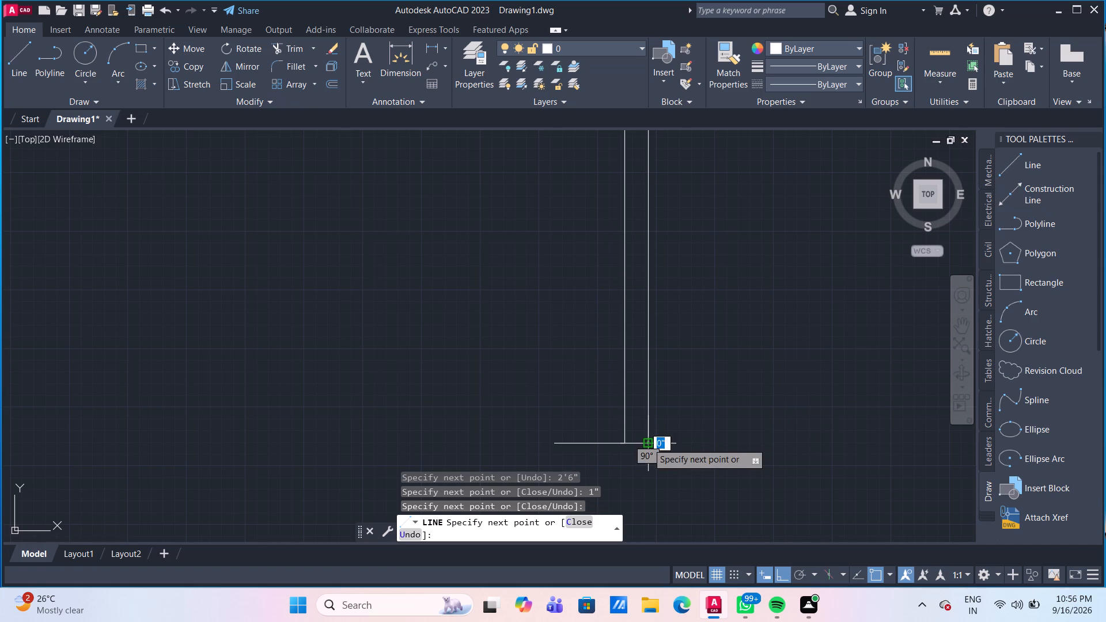
left_click(626, 441)
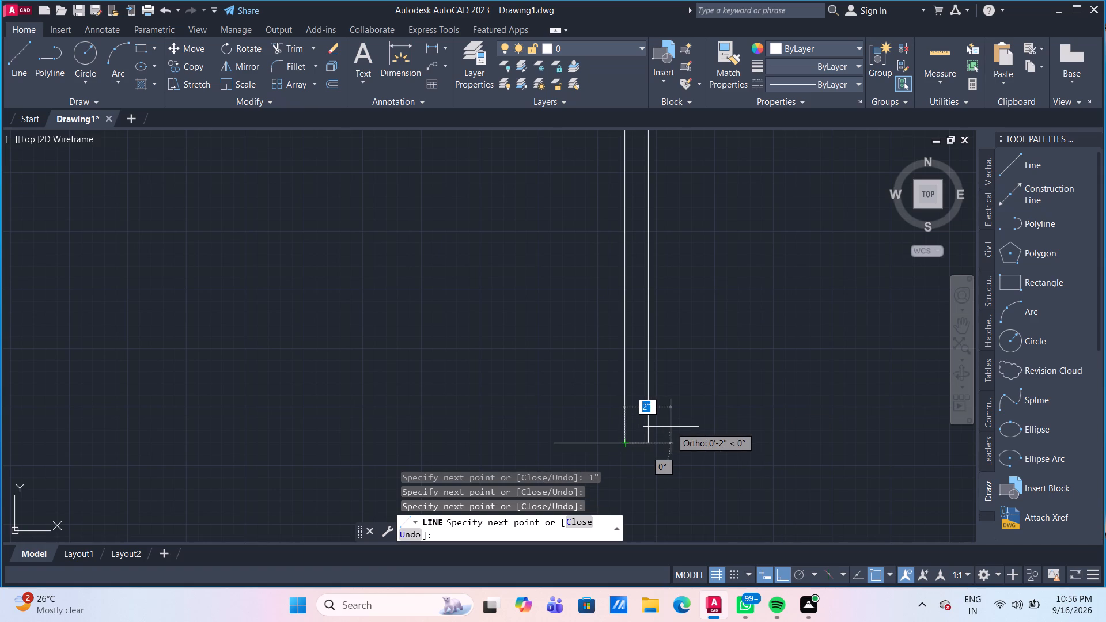
key("Return")
Draw a 2'6" horizontal line east from the door leaf's bottom outer corner, plus a 3" segment back along it.
scroll(673, 431, "down", 2)
middle_click_drag(674, 426, 609, 399)
scroll(639, 408, "down", 1)
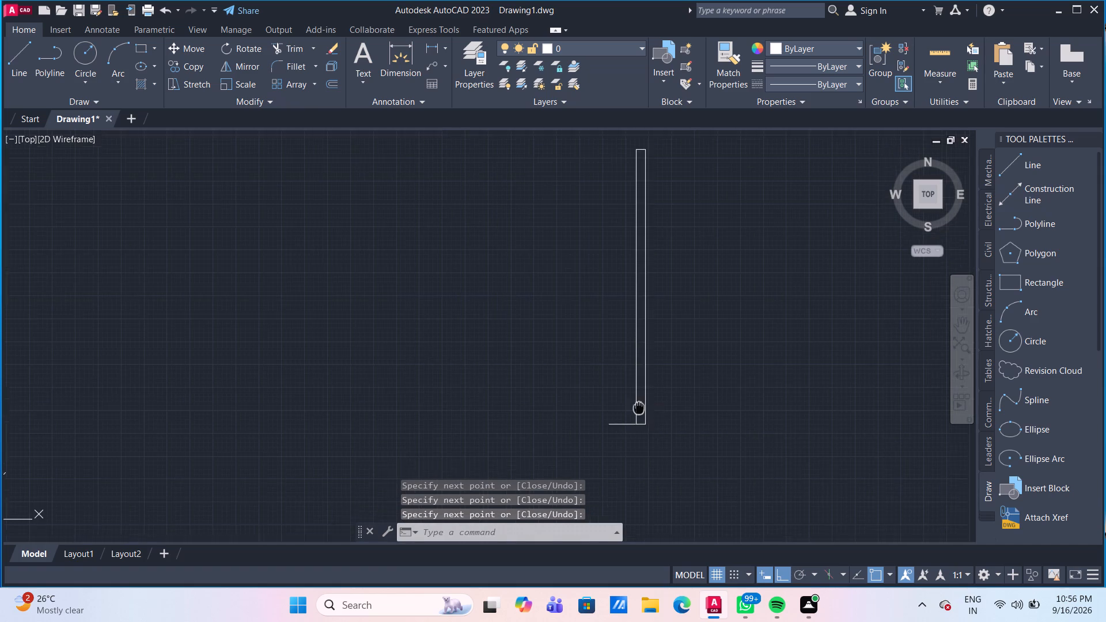
middle_click_drag(609, 399, 587, 394)
middle_click_drag(637, 398, 621, 393)
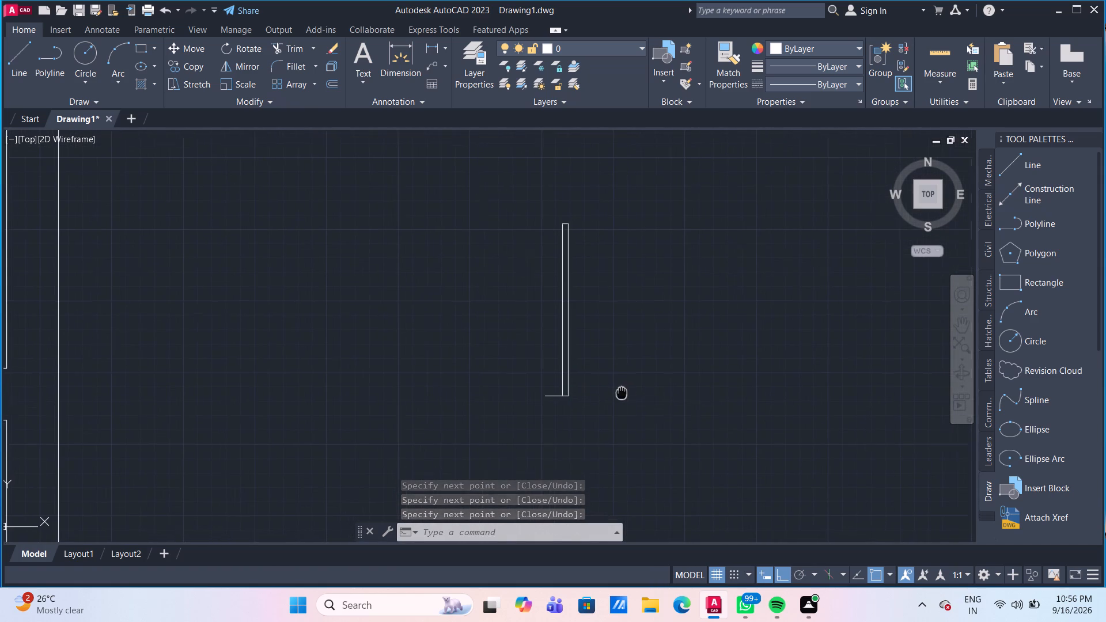
middle_click_drag(621, 393, 522, 381)
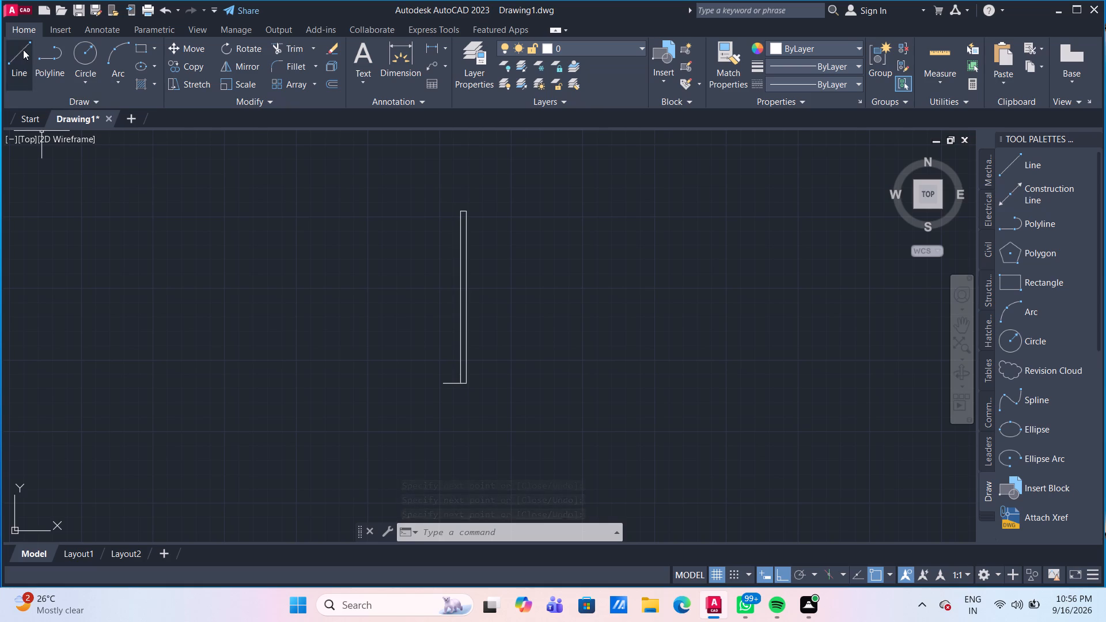
left_click_drag(23, 50, 46, 74)
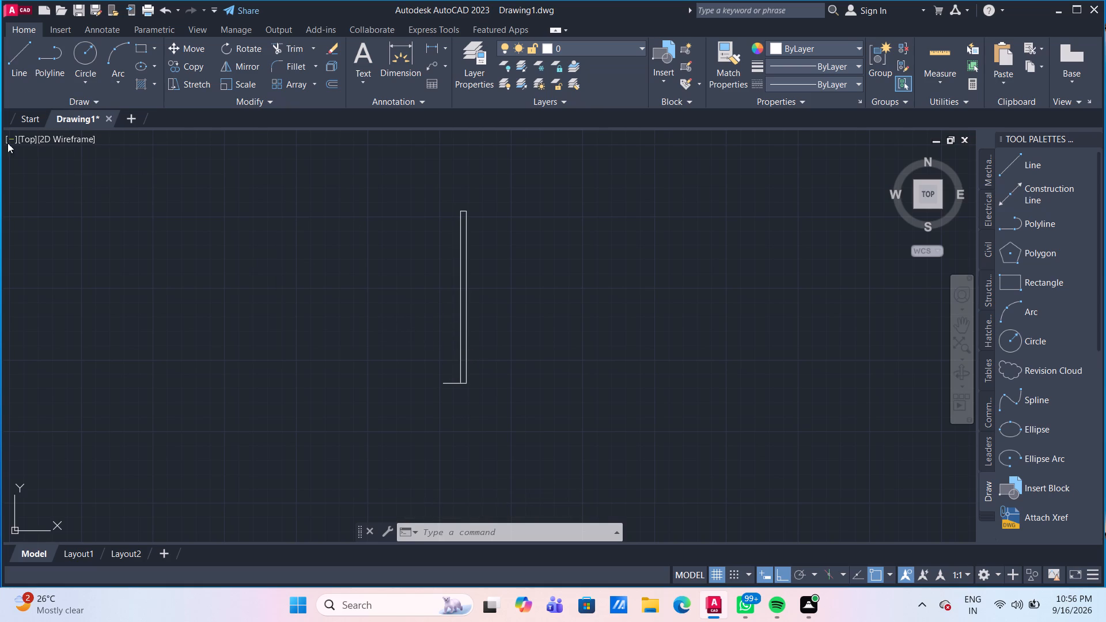
left_click(31, 62)
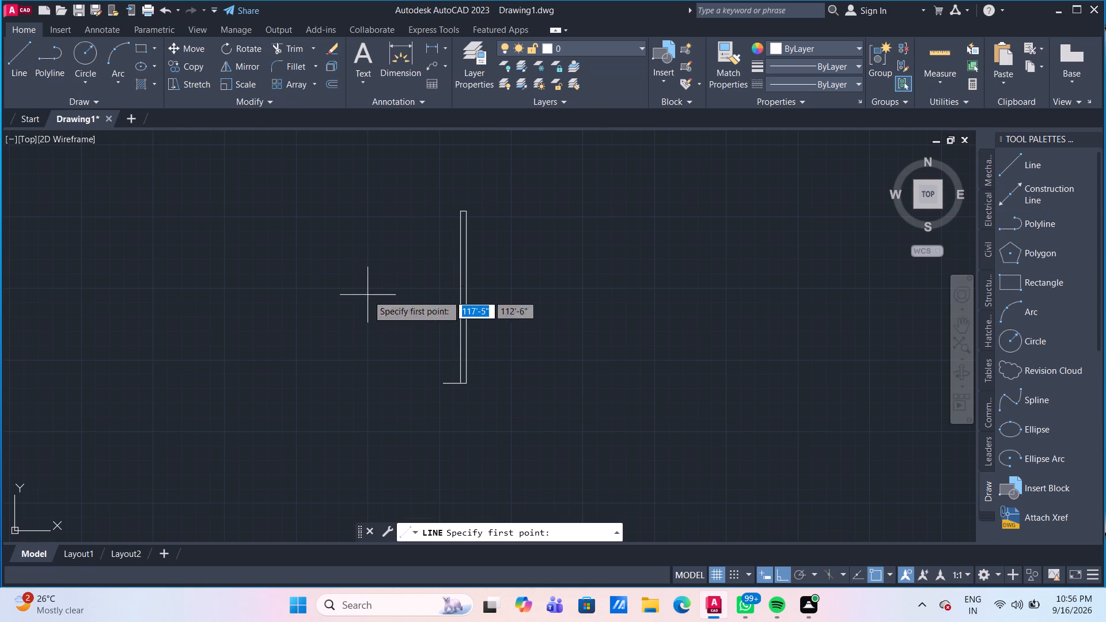
left_click(468, 382)
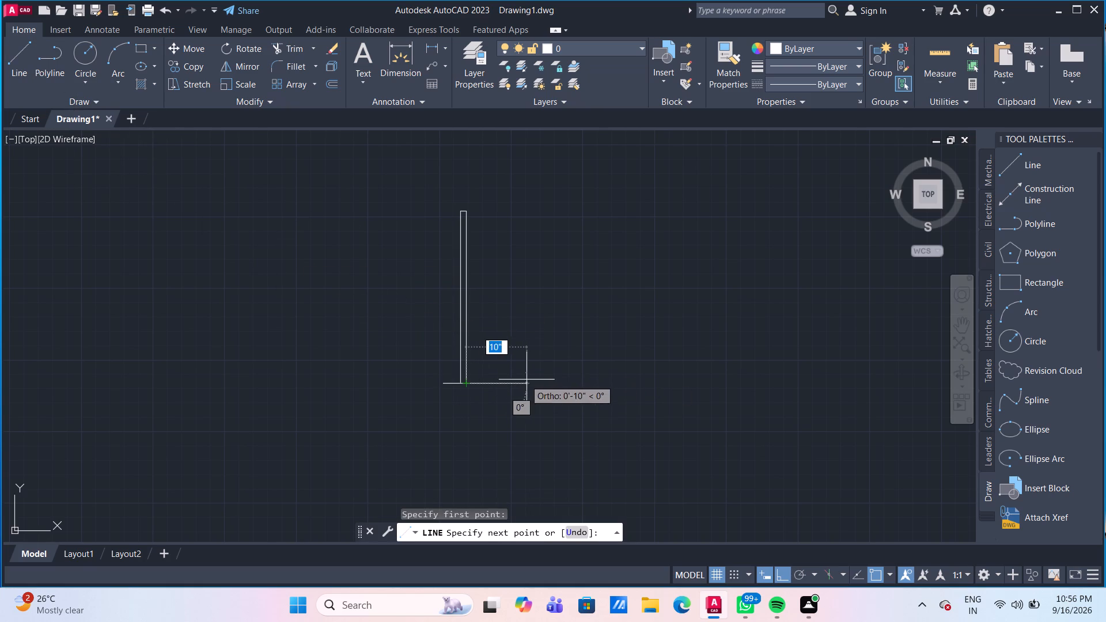
key("2")
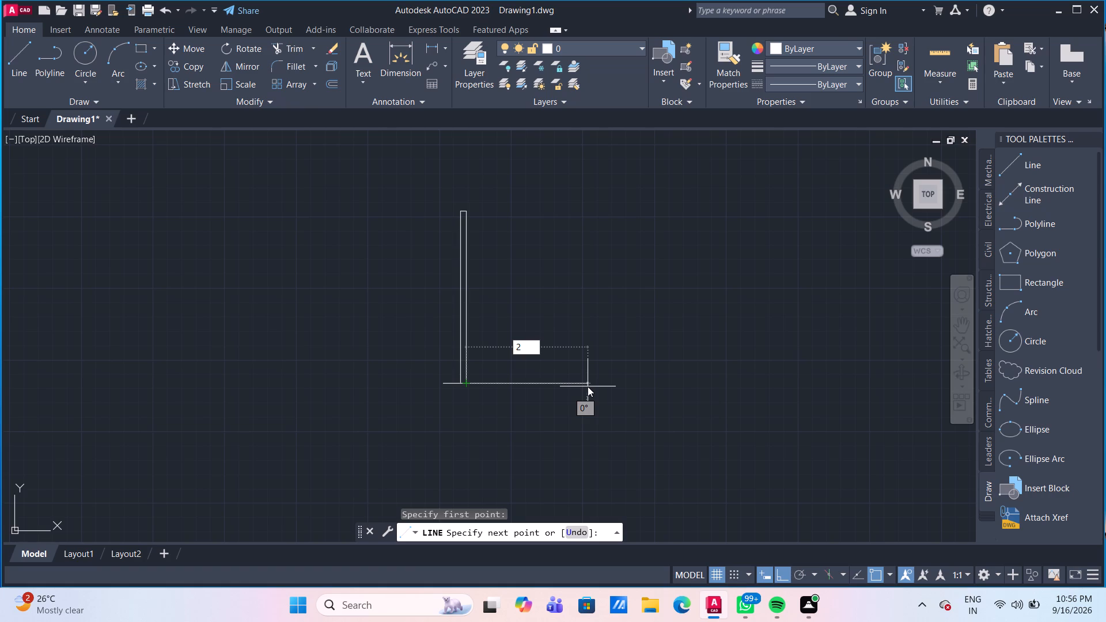
type("'6\"")
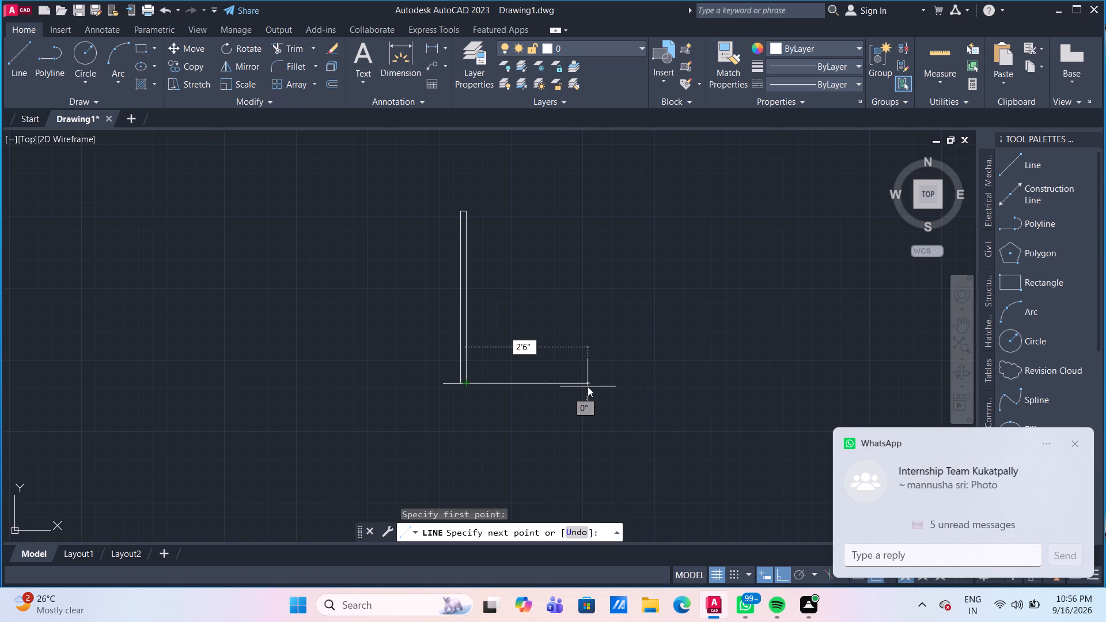
key("Return")
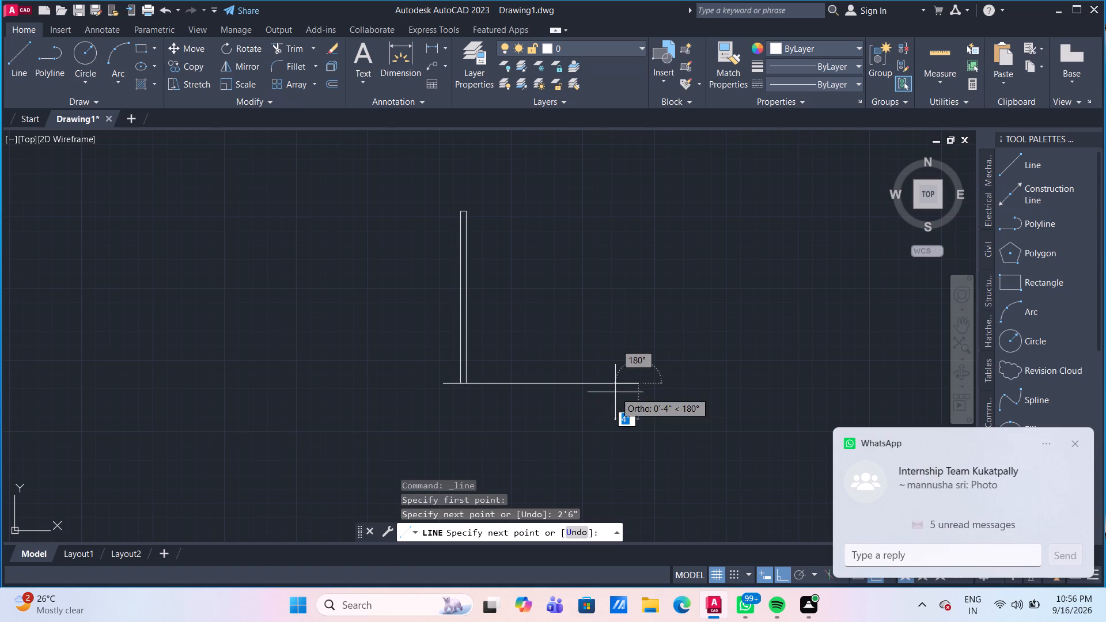
key("3")
key("shift+quotedbl")
key("Return")
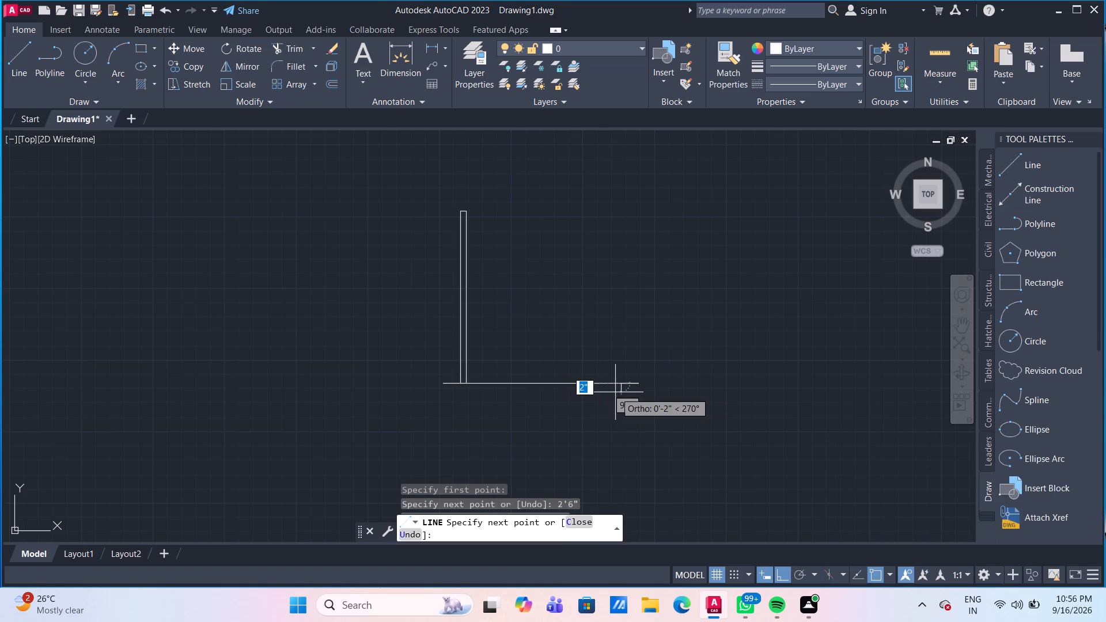
key("Escape")
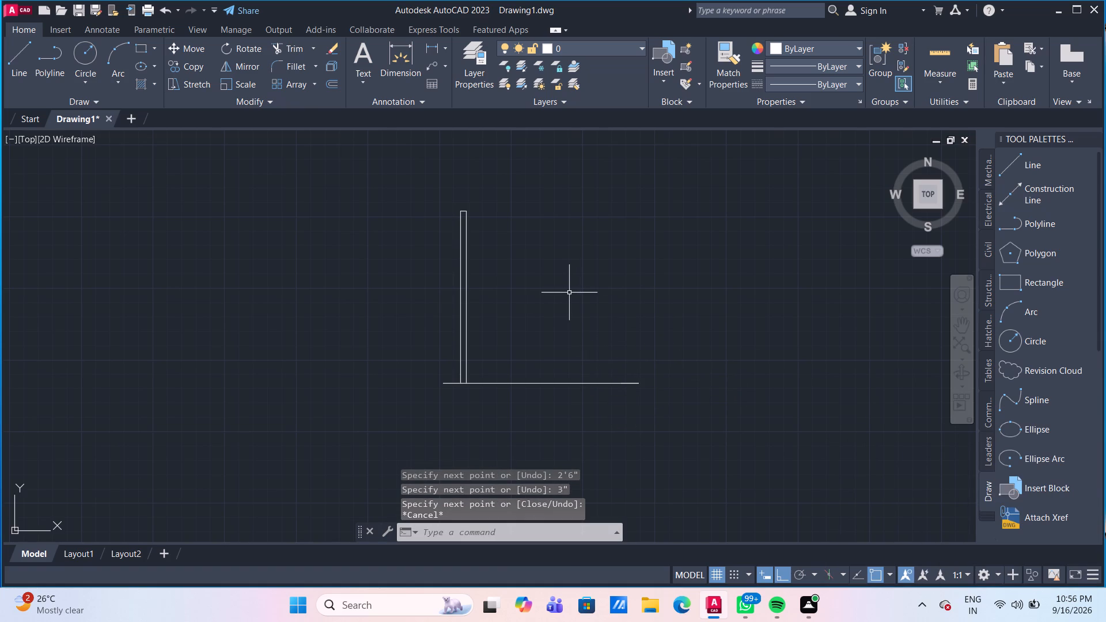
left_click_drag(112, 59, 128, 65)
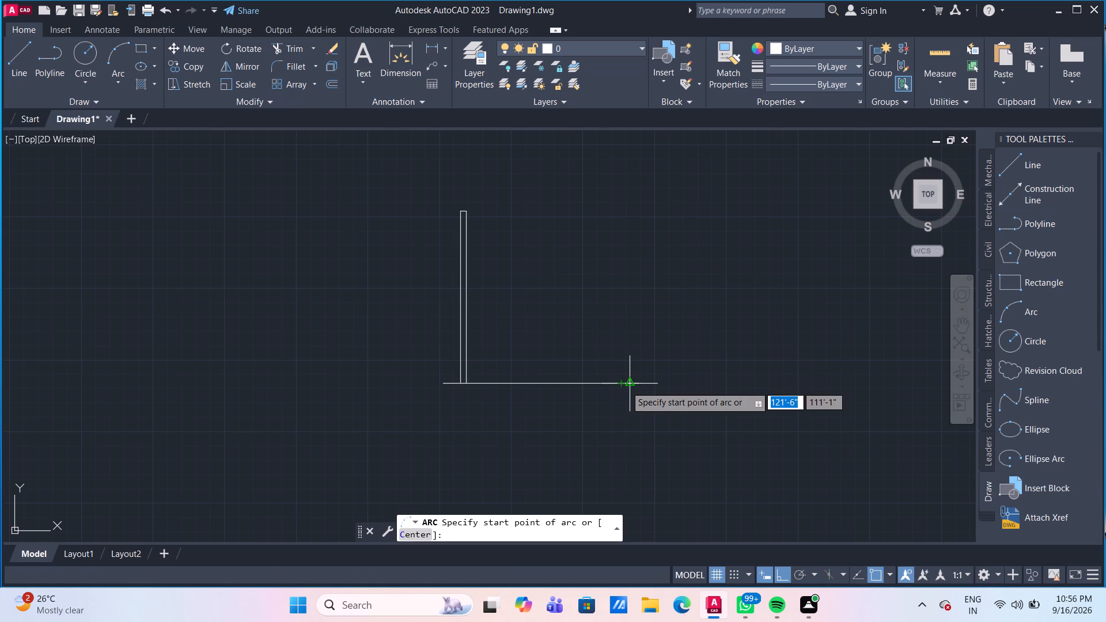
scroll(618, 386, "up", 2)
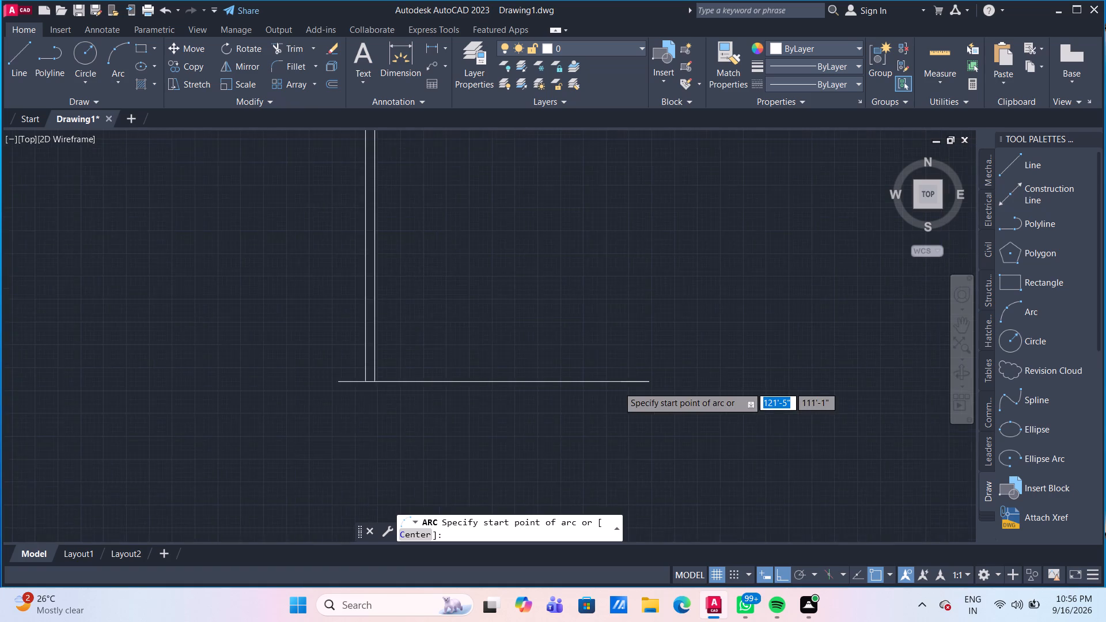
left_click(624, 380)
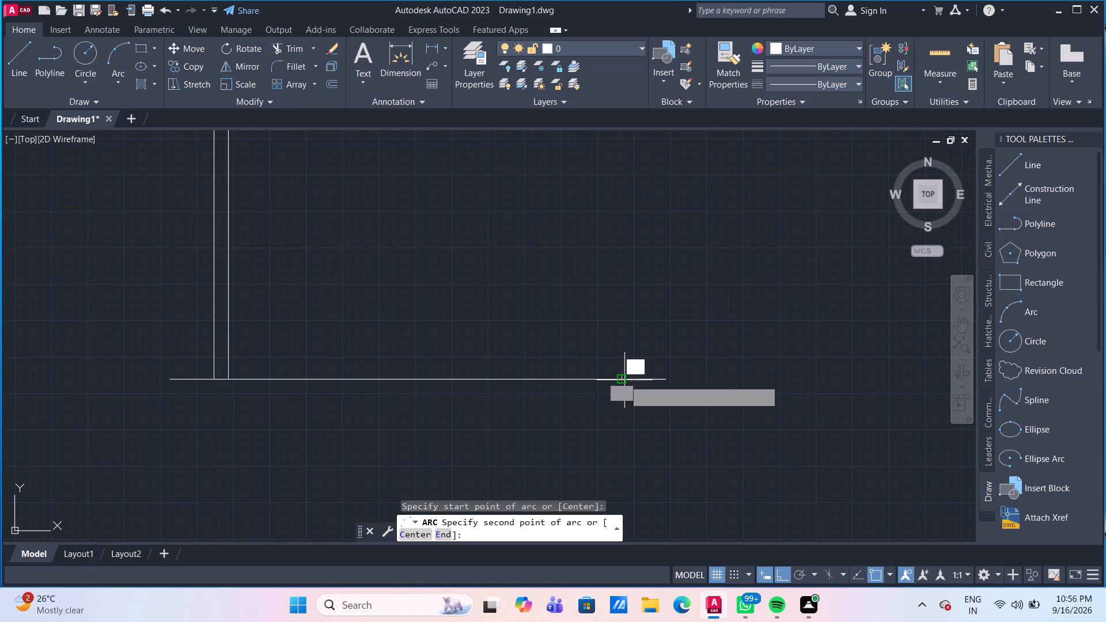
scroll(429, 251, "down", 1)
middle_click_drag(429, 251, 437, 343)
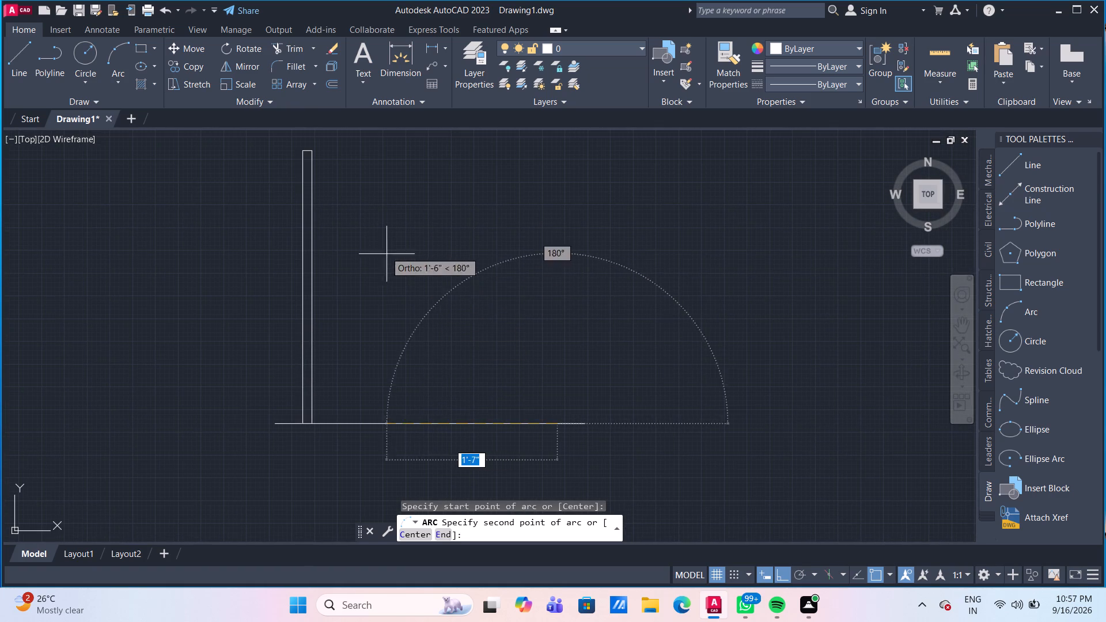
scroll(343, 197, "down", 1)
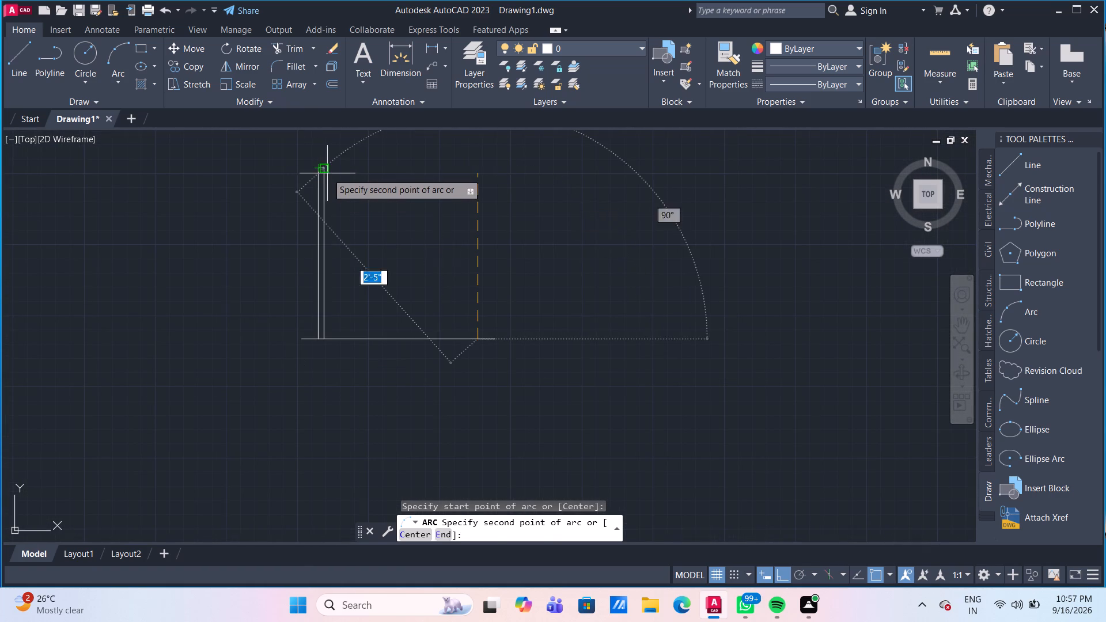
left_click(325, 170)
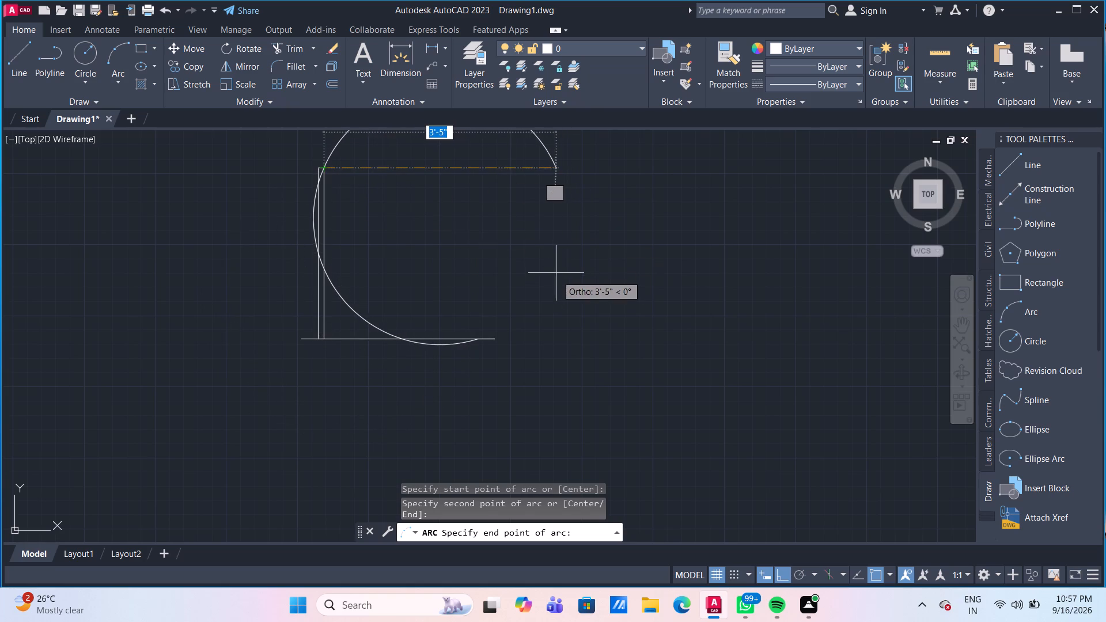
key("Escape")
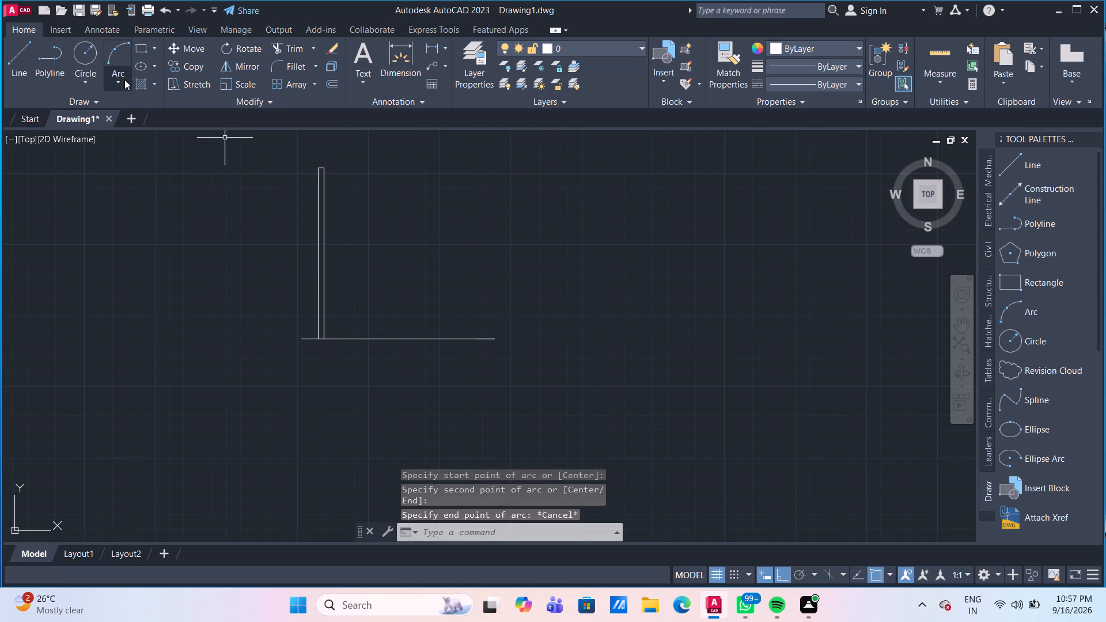
Draw the door's swing arc by start, end and direction, from the east 3" segment's inner end to the leaf's top outer corner, starting vertically.
left_click(124, 79)
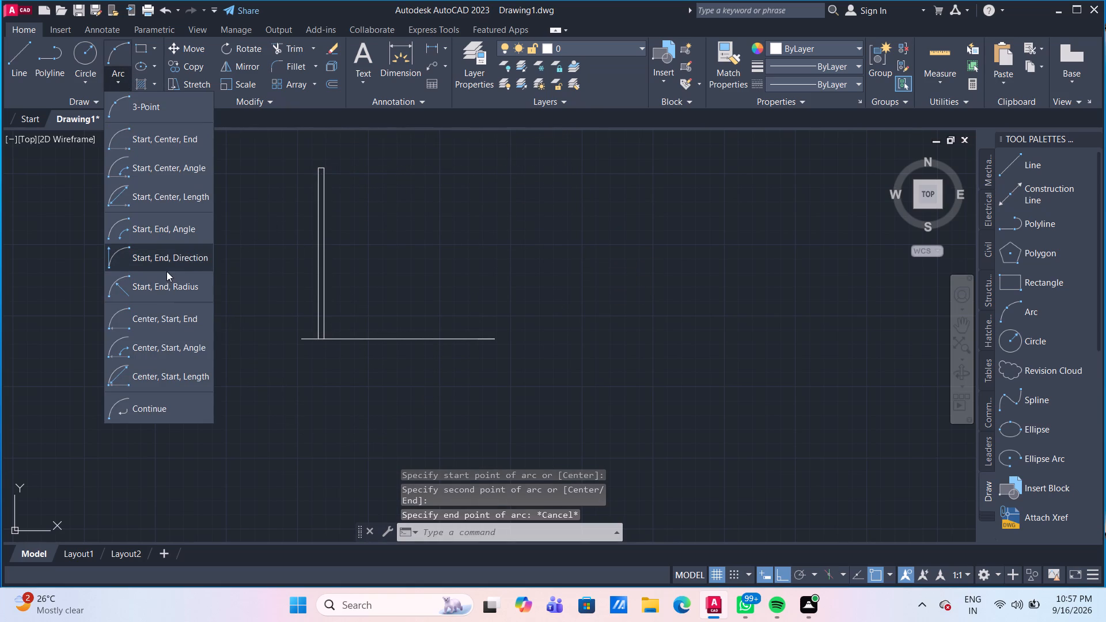
left_click(171, 262)
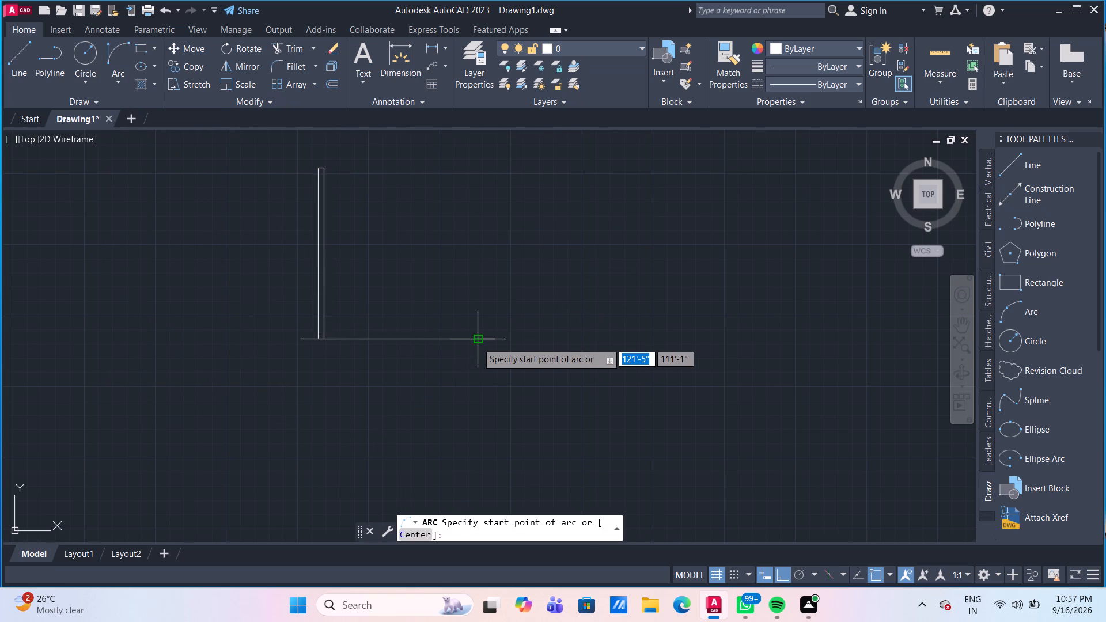
left_click_drag(478, 342, 478, 334)
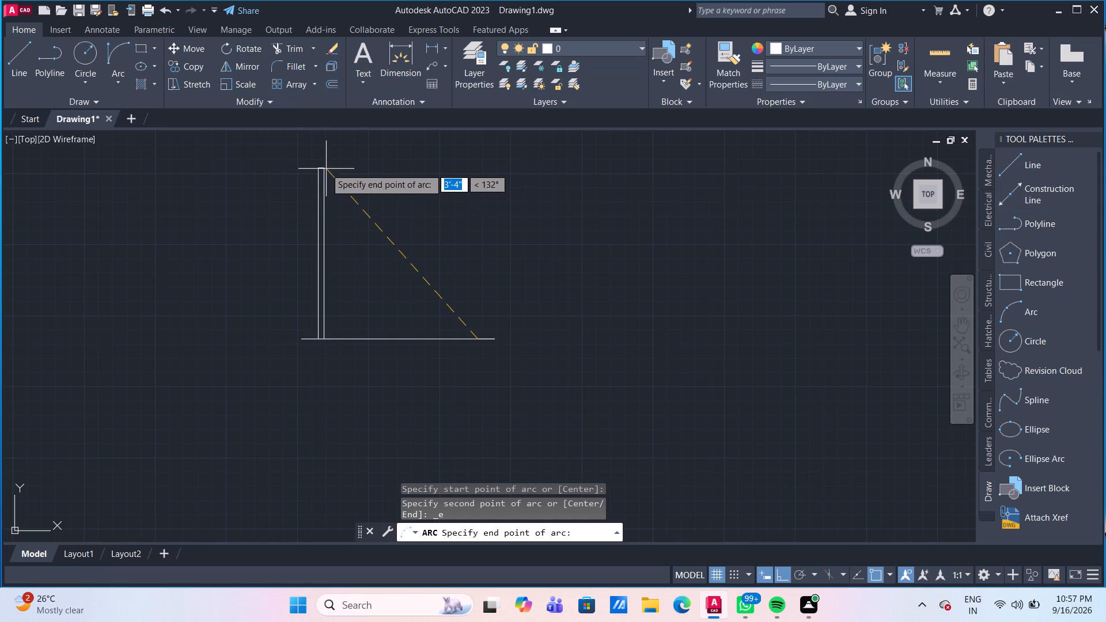
left_click(325, 168)
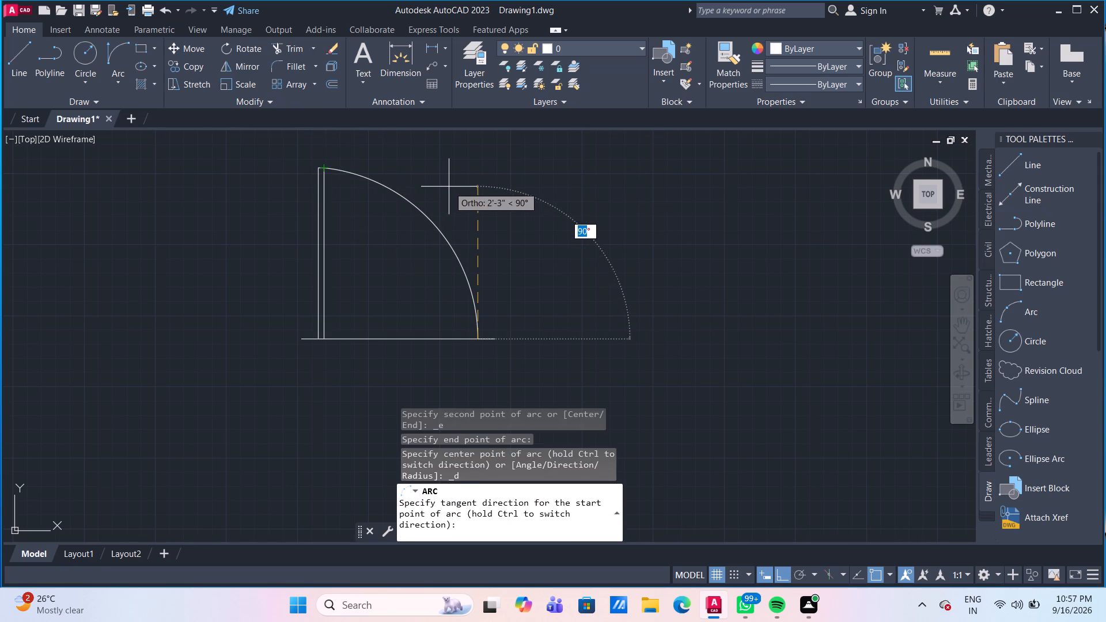
left_click(449, 187)
Delete the 2'6" horizontal line across the door opening, keeping the 3" end segments.
left_click(461, 340)
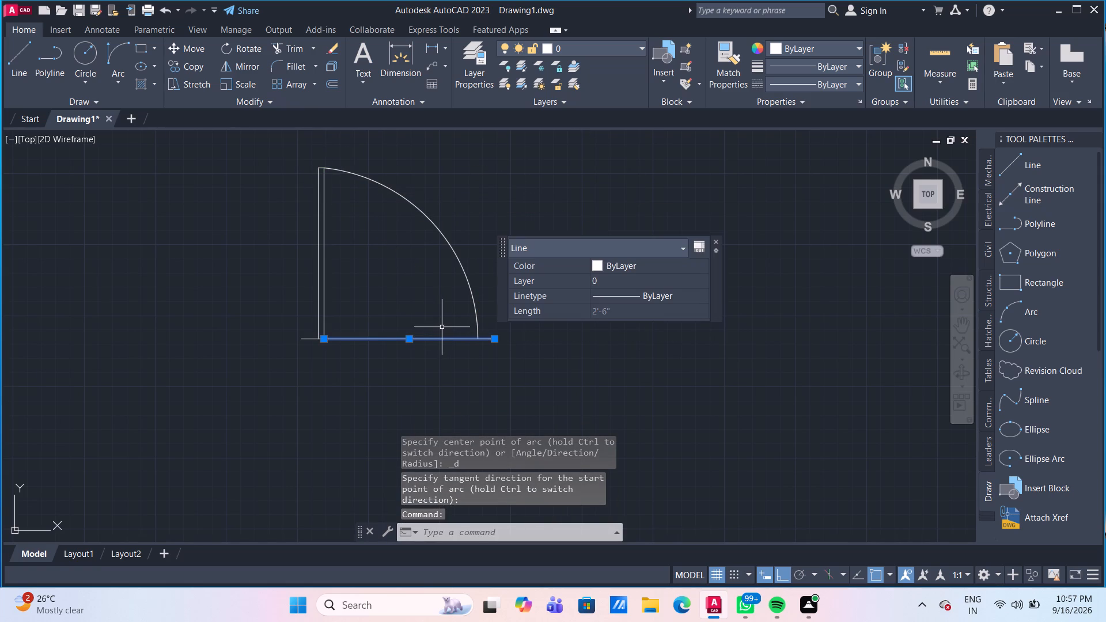
key("Escape")
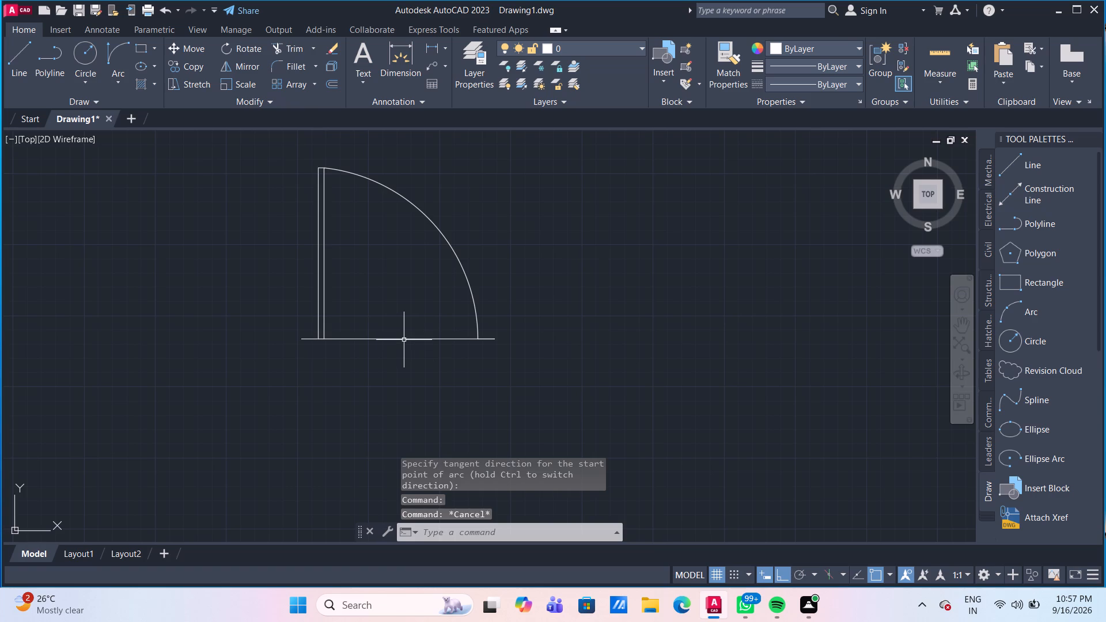
left_click(404, 339)
key("Delete")
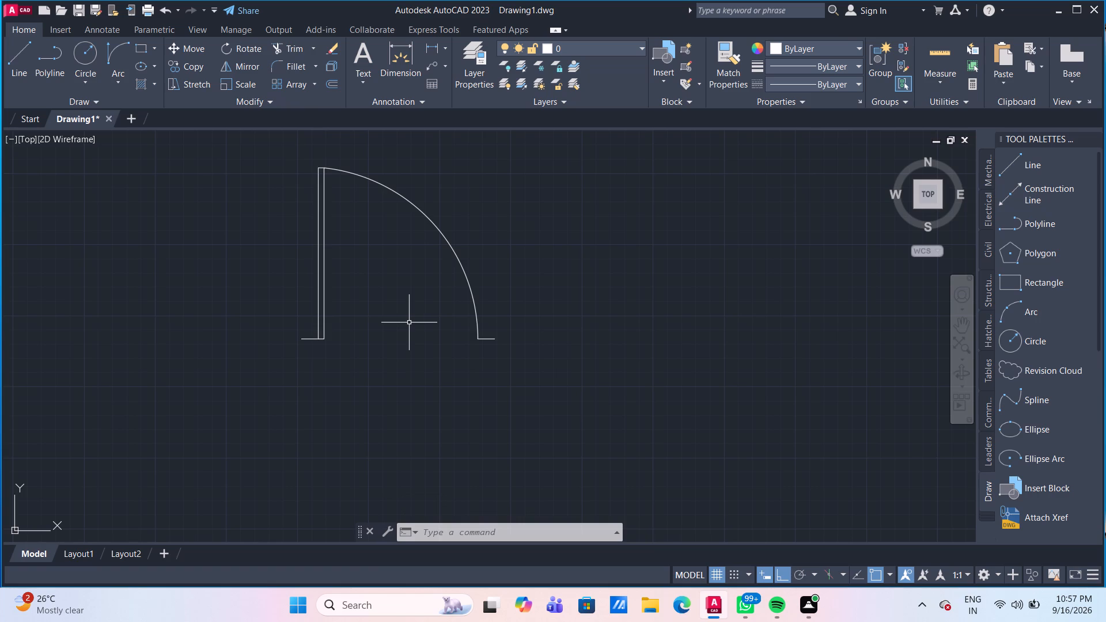
Copy the whole door symbol horizontally to the clear space east of the original.
scroll(409, 324, "down", 2)
left_click_drag(466, 340, 454, 342)
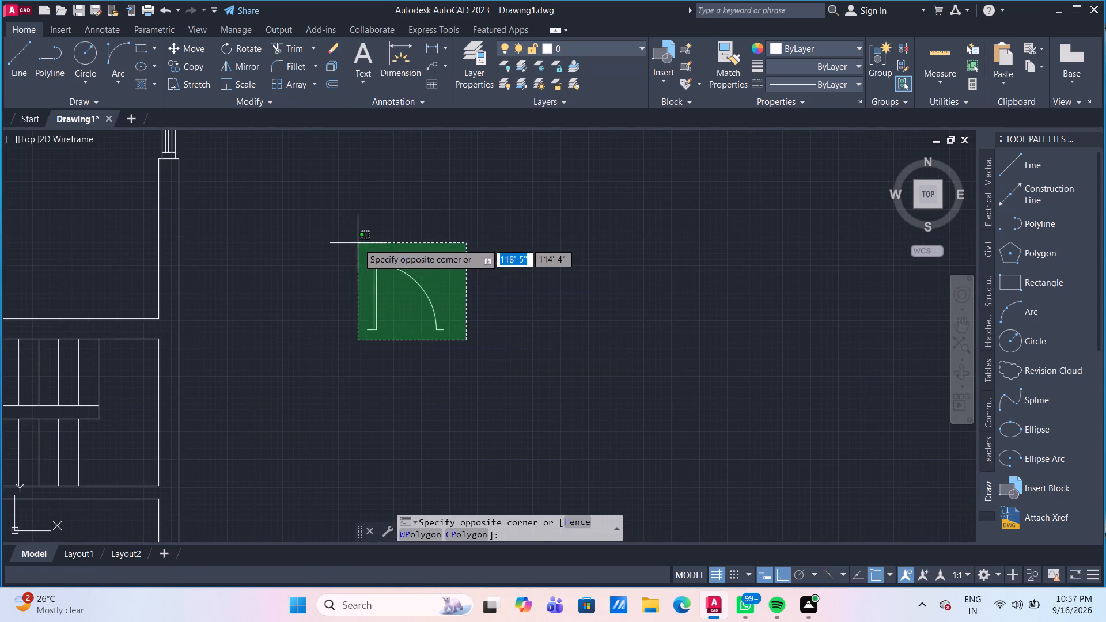
left_click(353, 237)
type("CO")
key("Return")
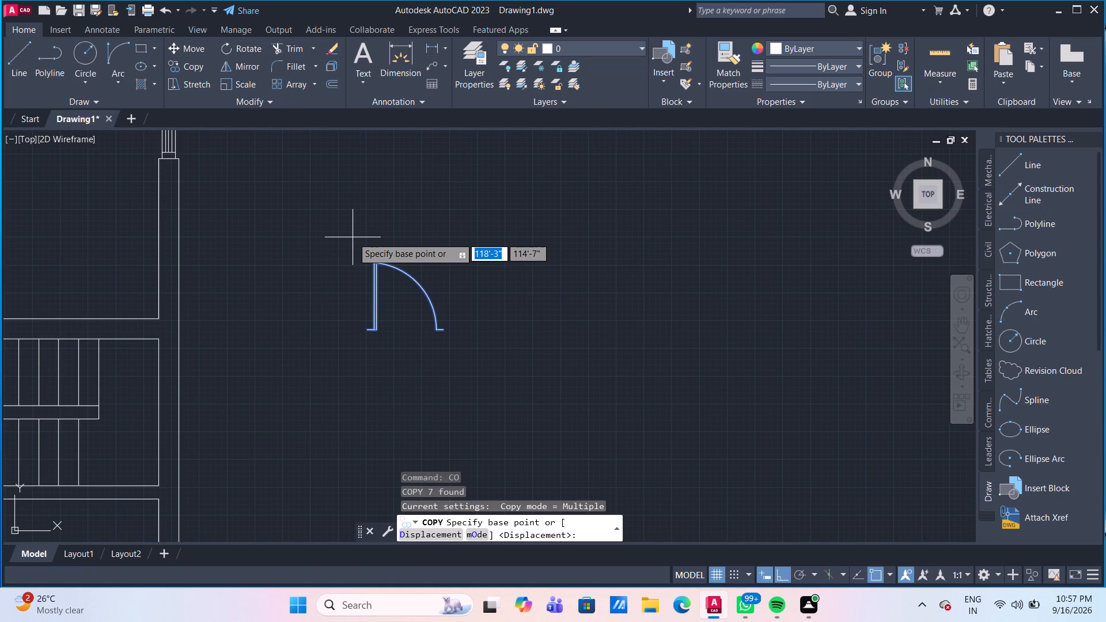
left_click(353, 237)
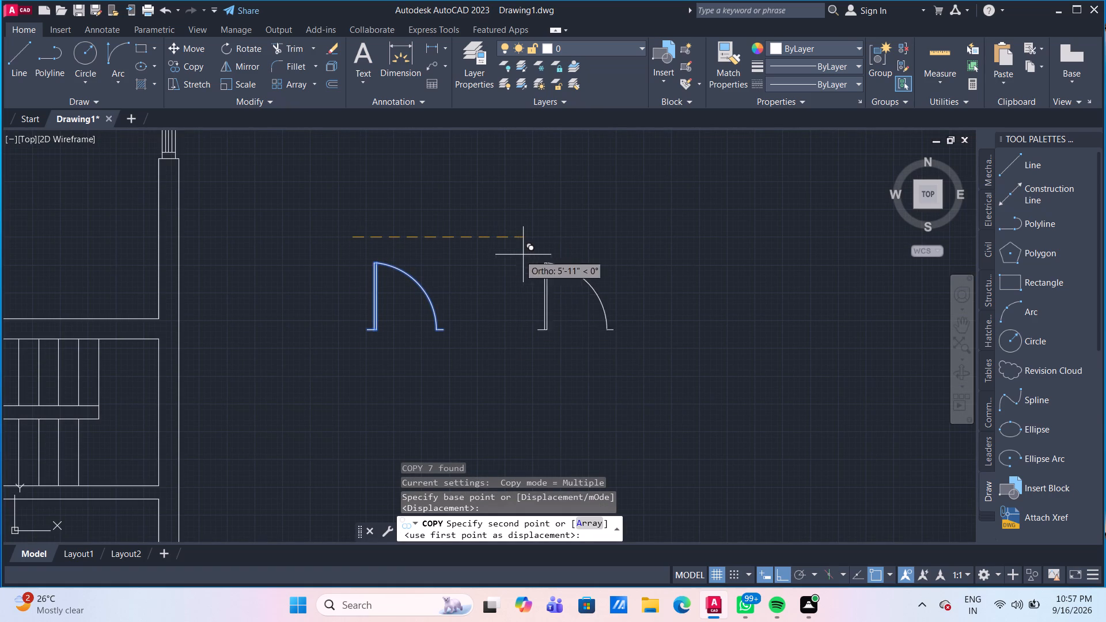
left_click(613, 262)
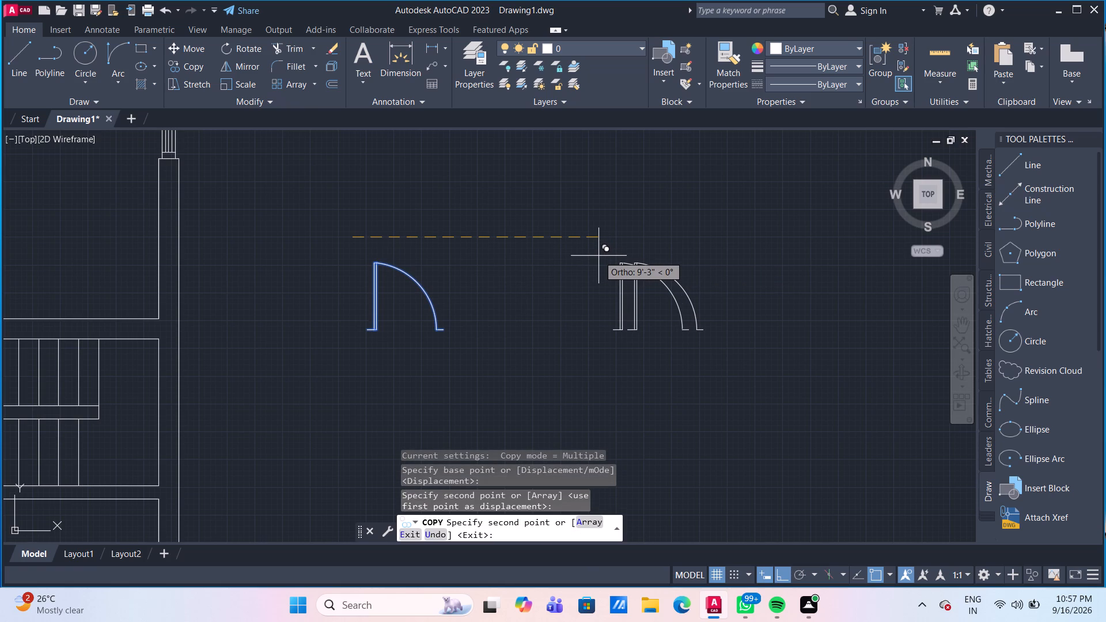
key("Escape")
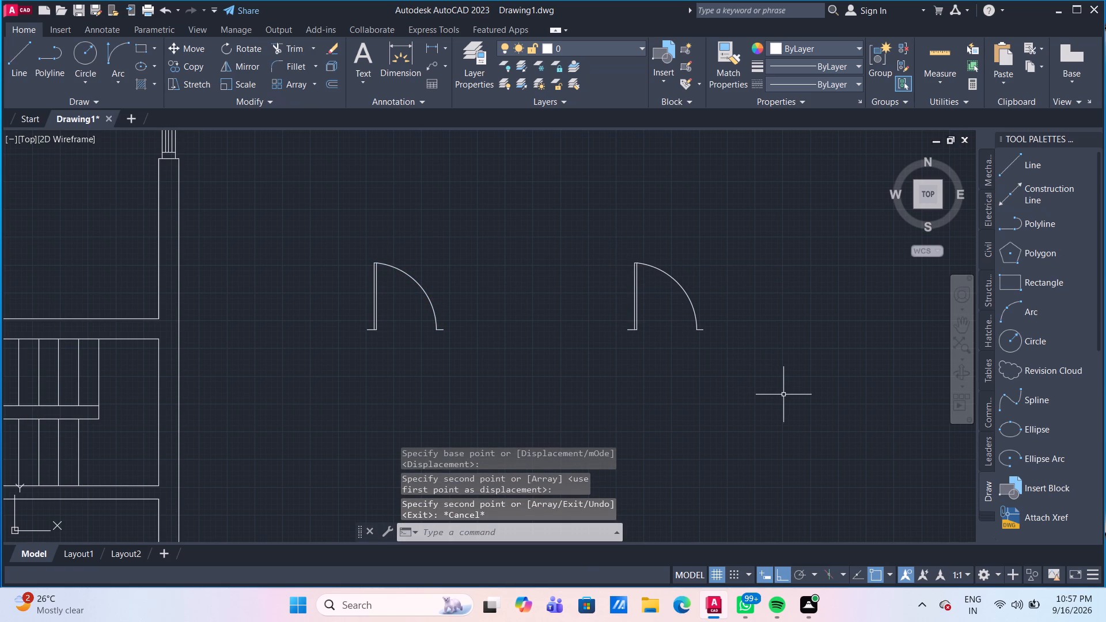
Rotate the copied door symbol 270° about the outer end of its east 3" segment.
left_click_drag(760, 385, 749, 371)
left_click(615, 227)
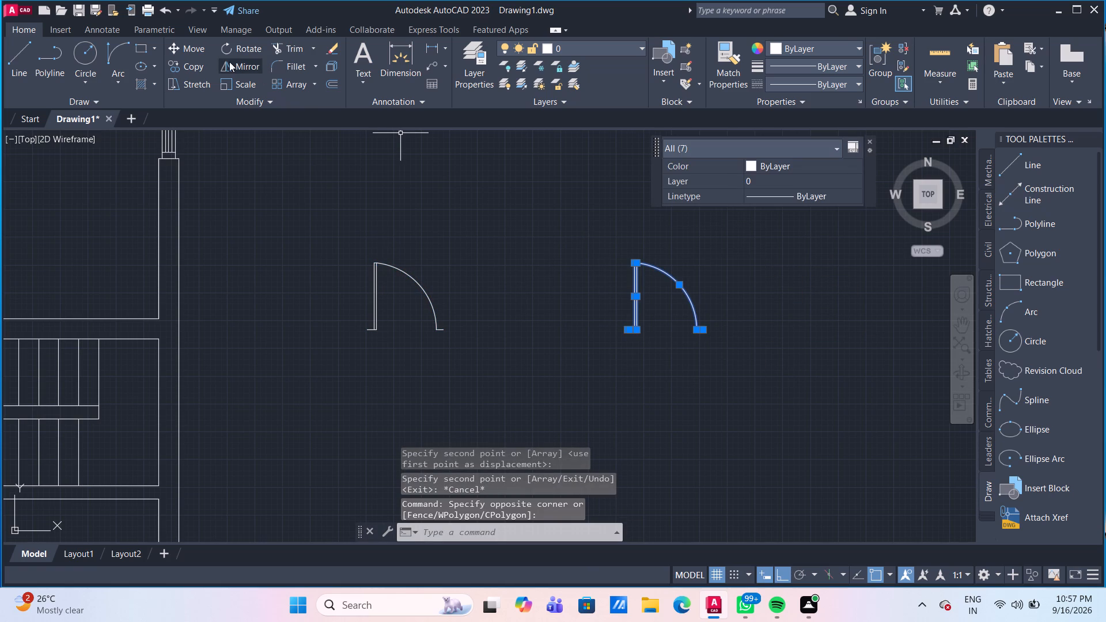
left_click(230, 48)
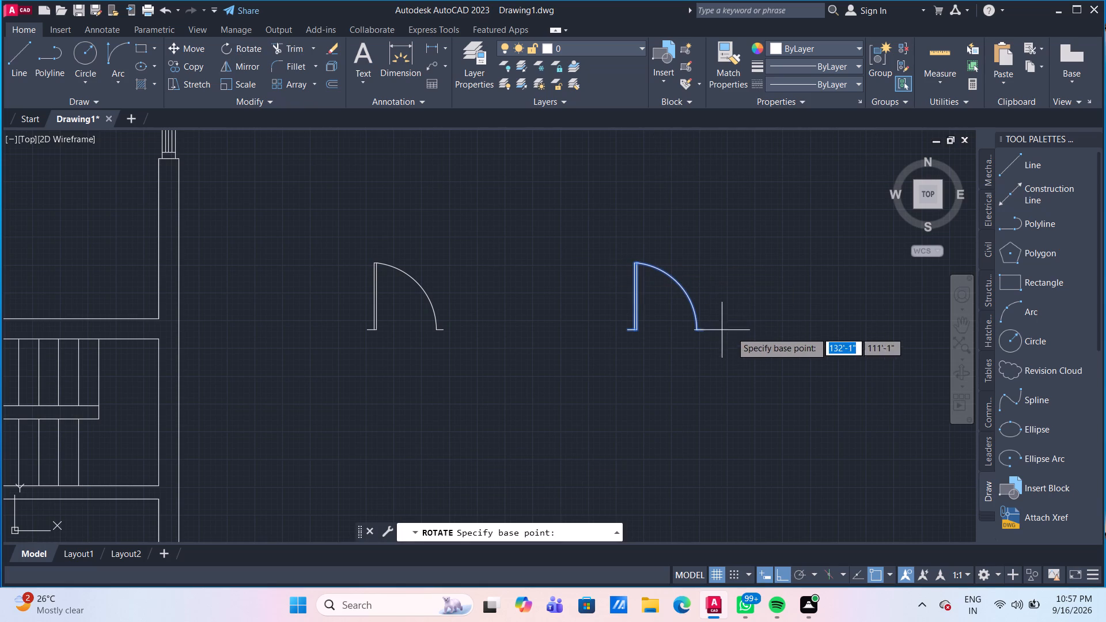
left_click_drag(702, 327, 704, 335)
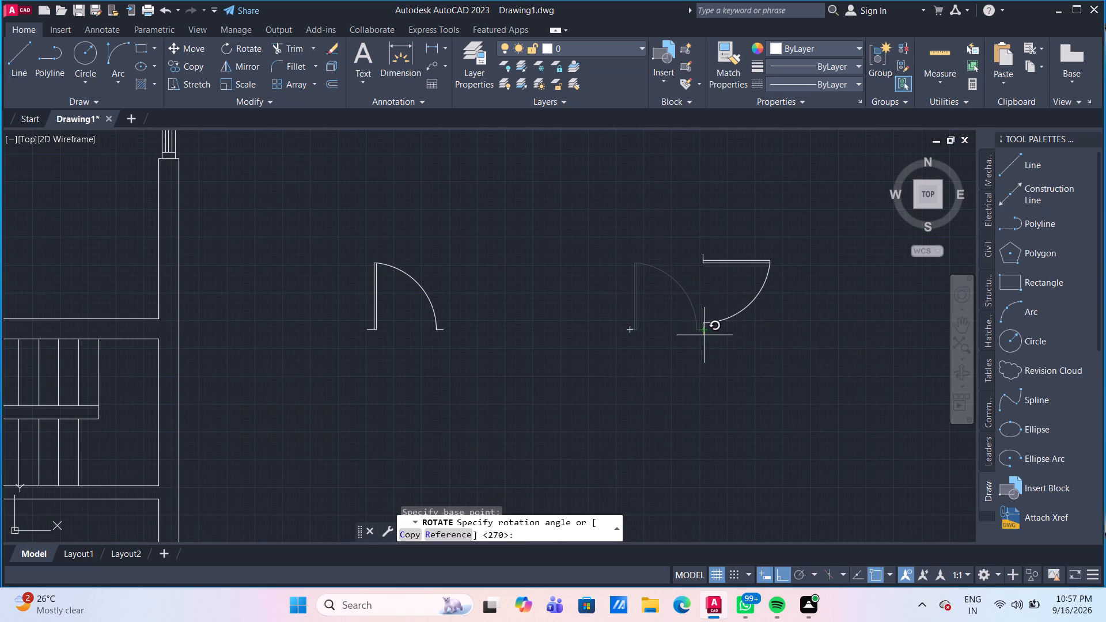
left_click(664, 390)
Group the original door symbol's lines and arc into one unnamed group.
scroll(816, 344, "up", 1)
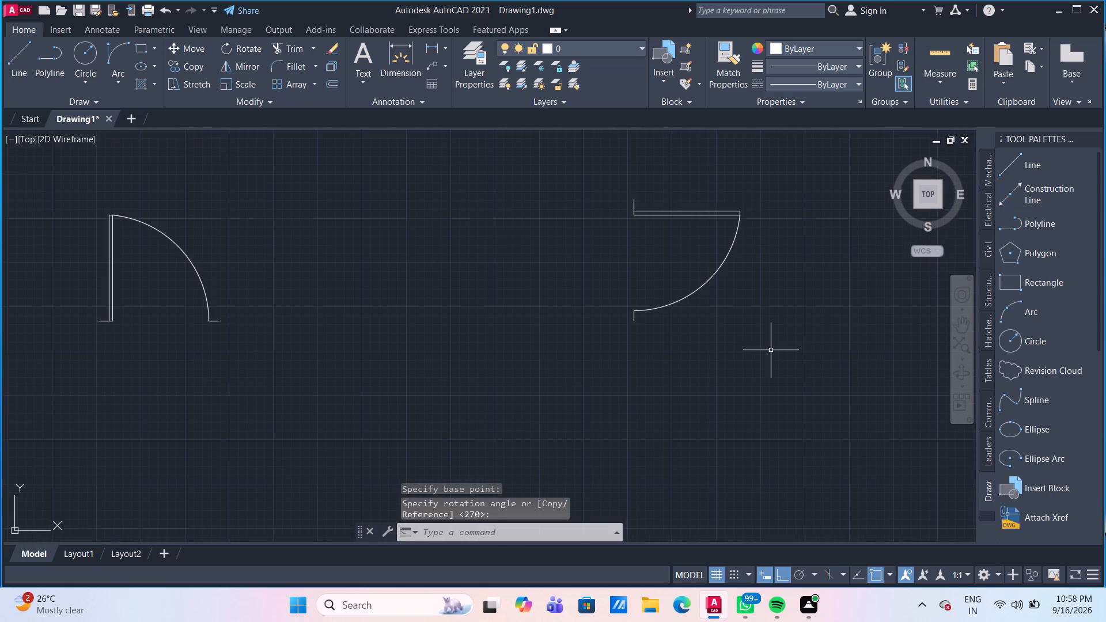
scroll(771, 350, "down", 2)
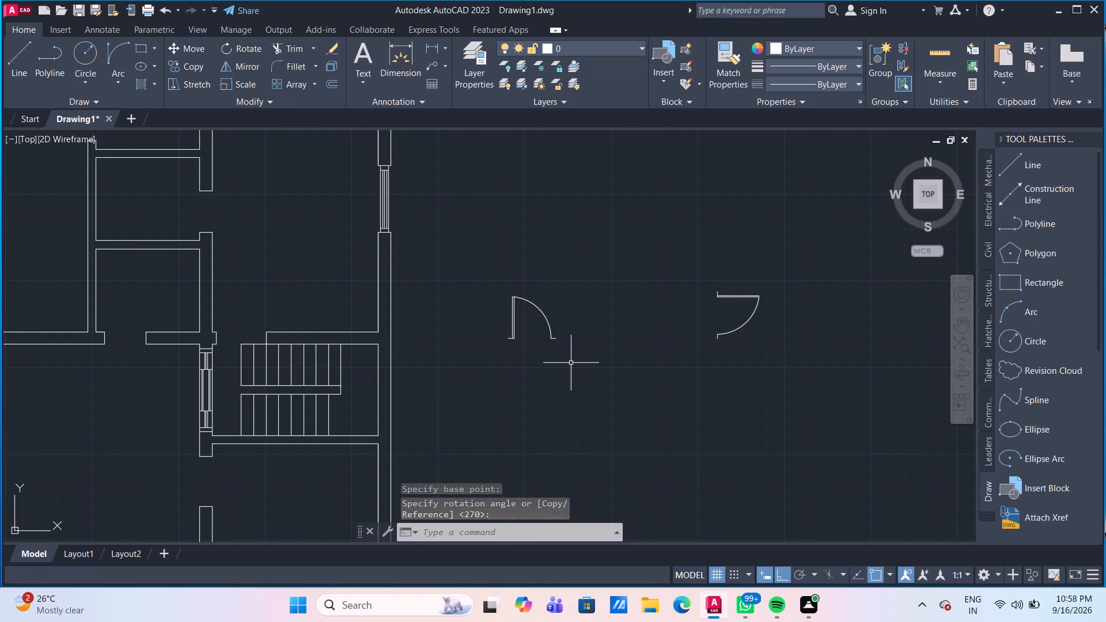
left_click_drag(571, 363, 568, 358)
left_click(469, 280)
key("g")
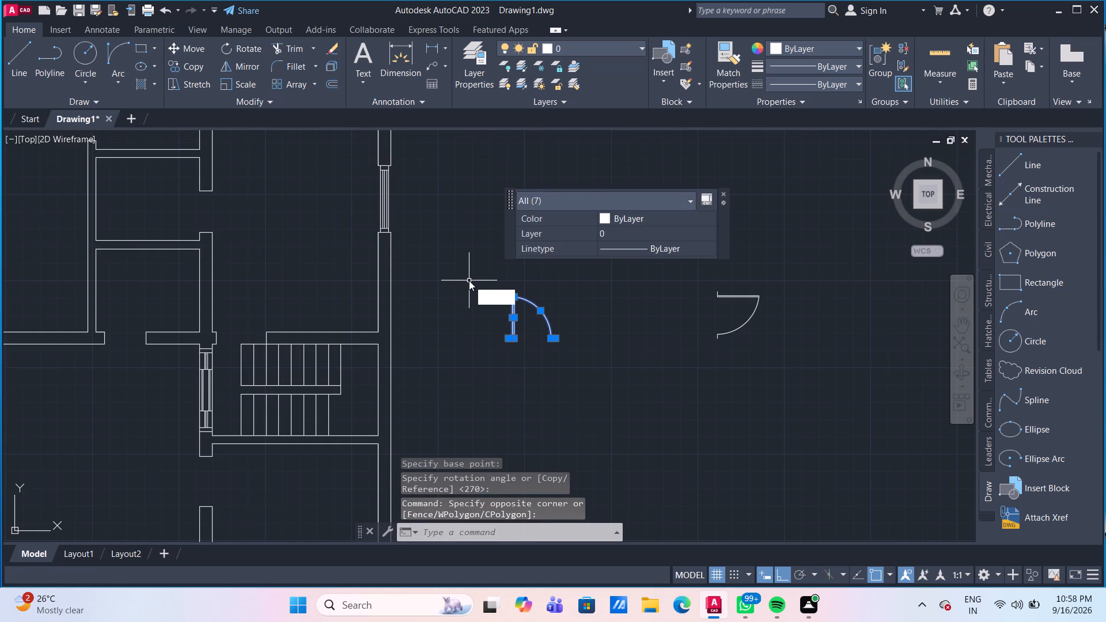
key("Return")
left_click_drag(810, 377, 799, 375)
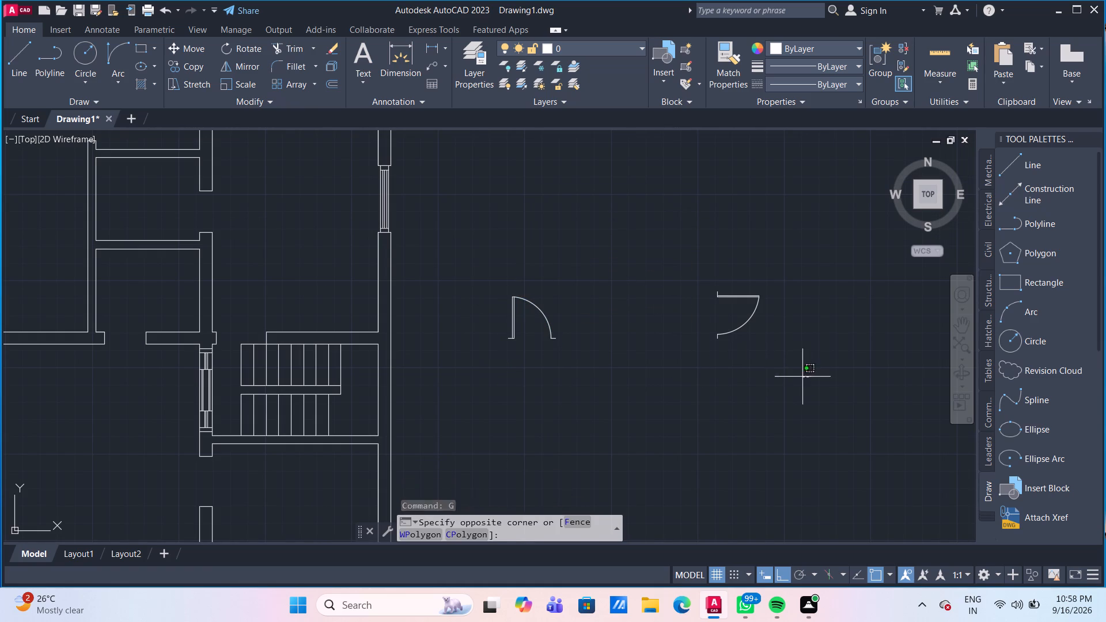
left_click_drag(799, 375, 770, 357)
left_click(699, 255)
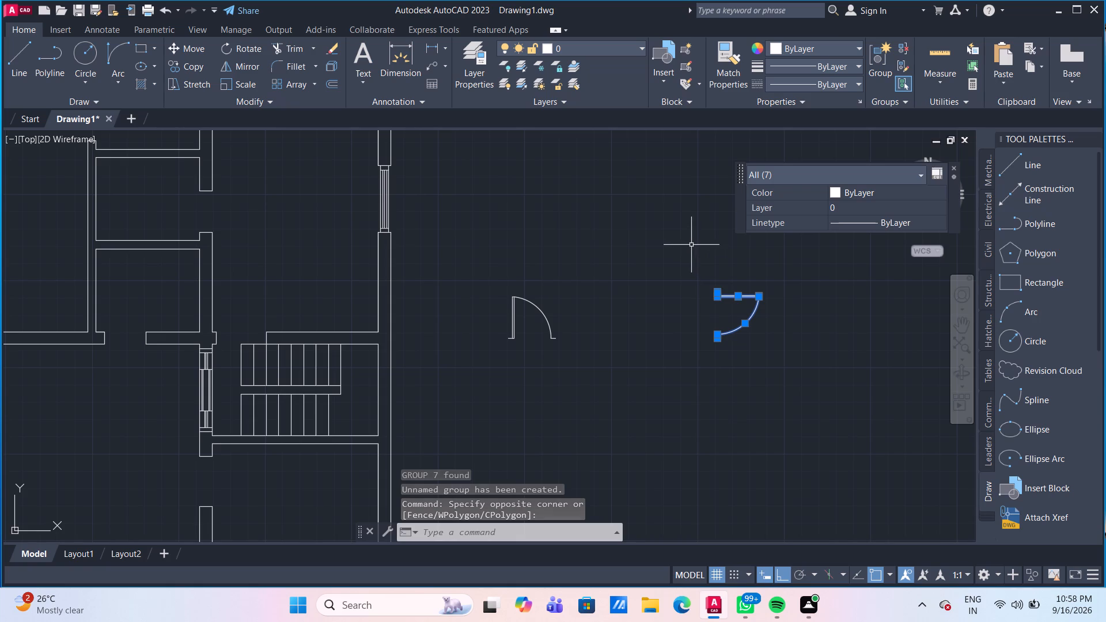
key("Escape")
Copy the rotated door symbol about 9'-8" straight south.
left_click_drag(769, 356, 738, 312)
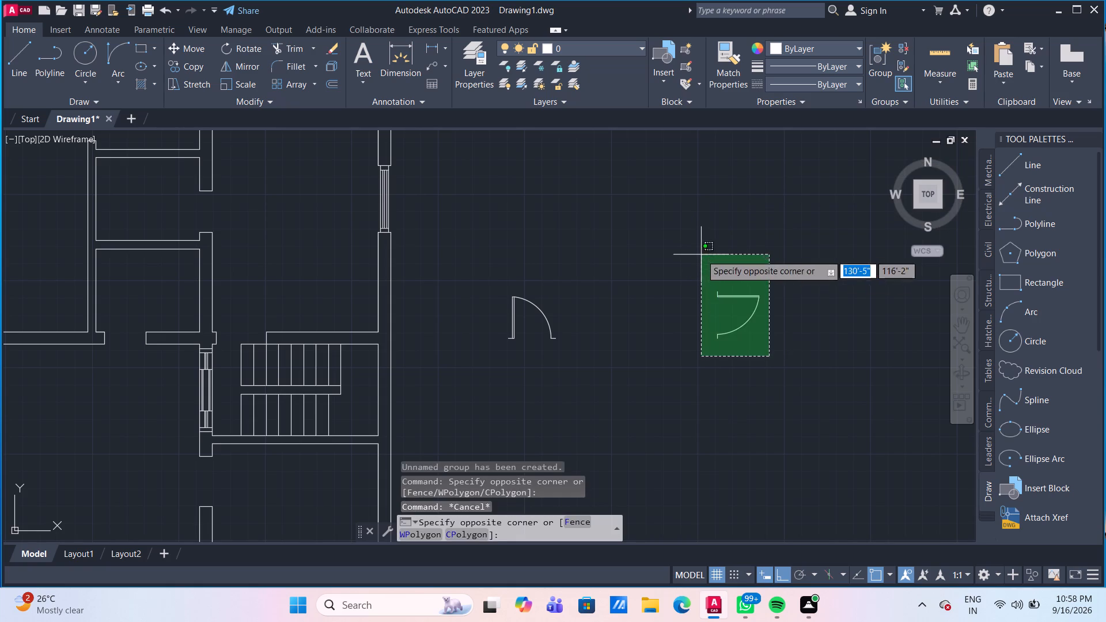
left_click(701, 255)
key("c")
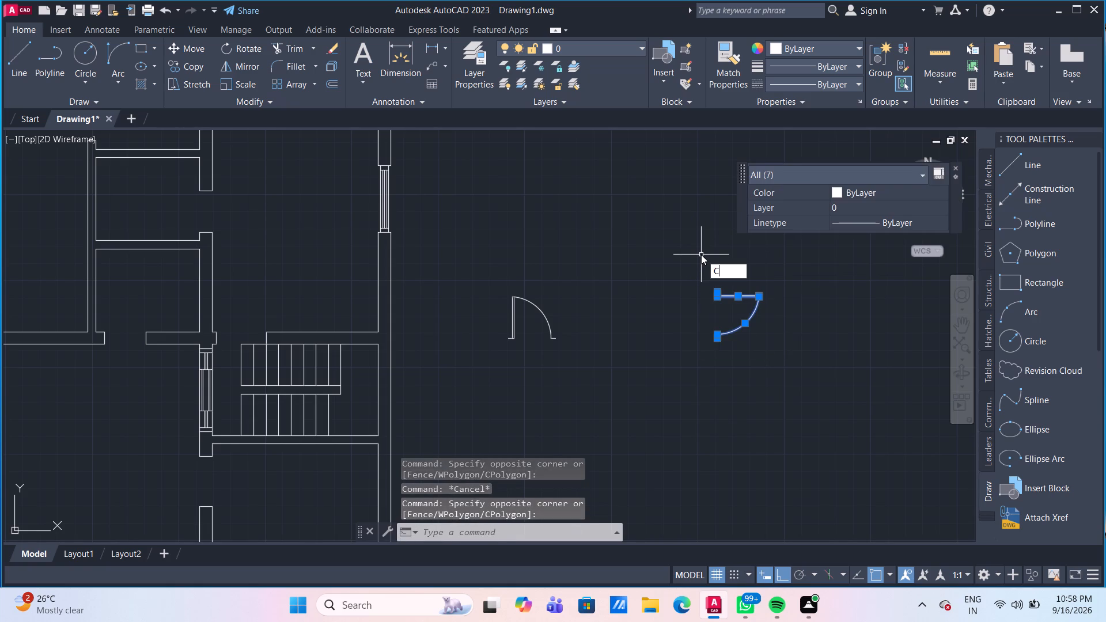
key("o")
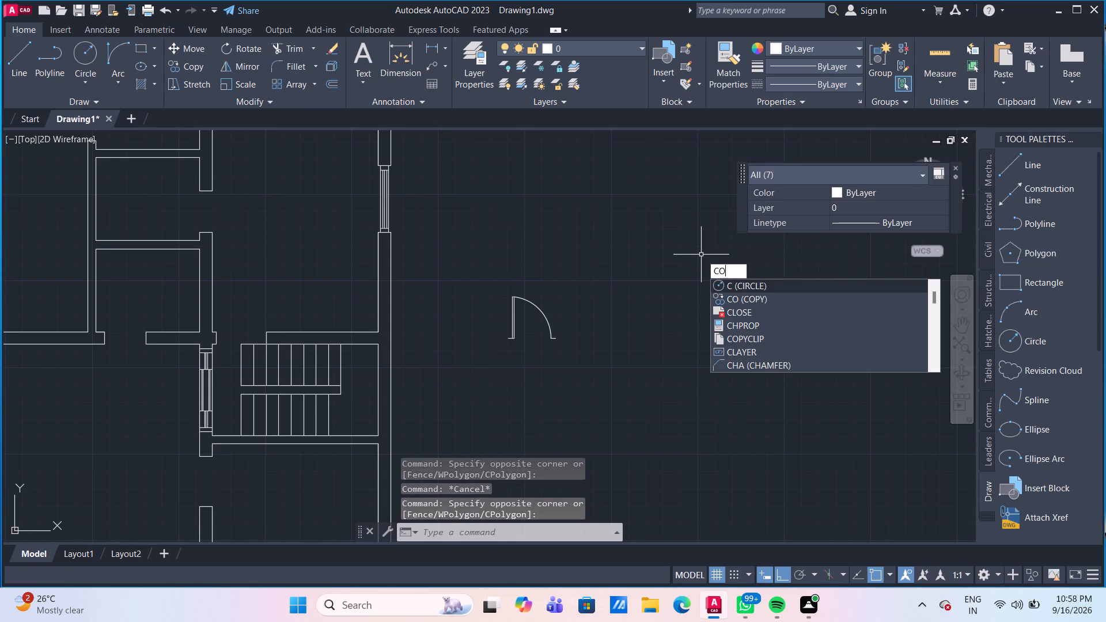
key("Return")
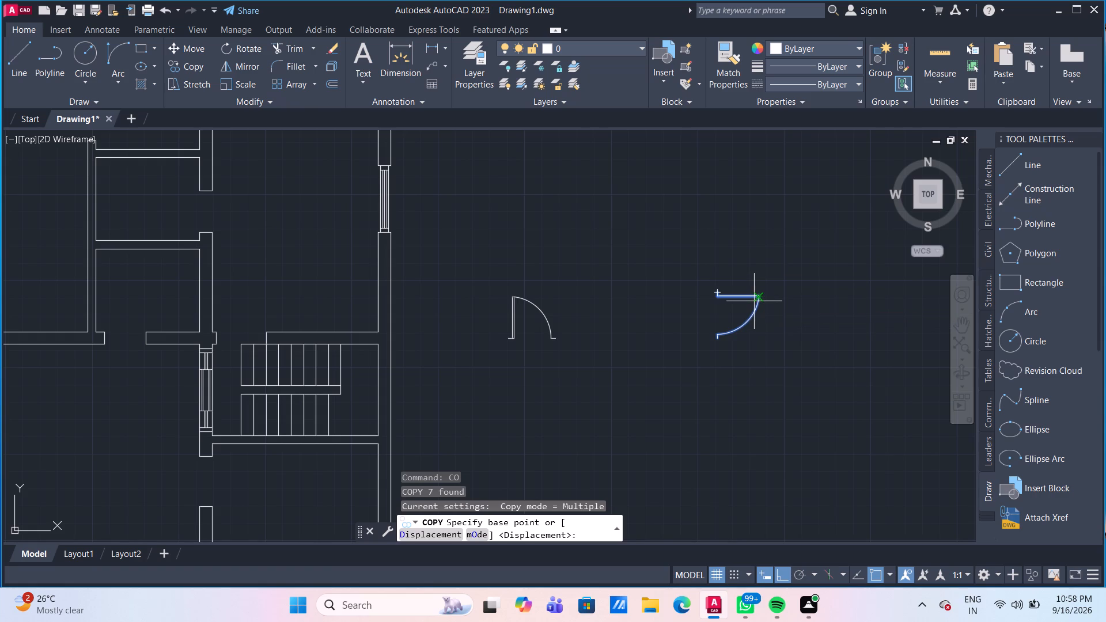
left_click(756, 299)
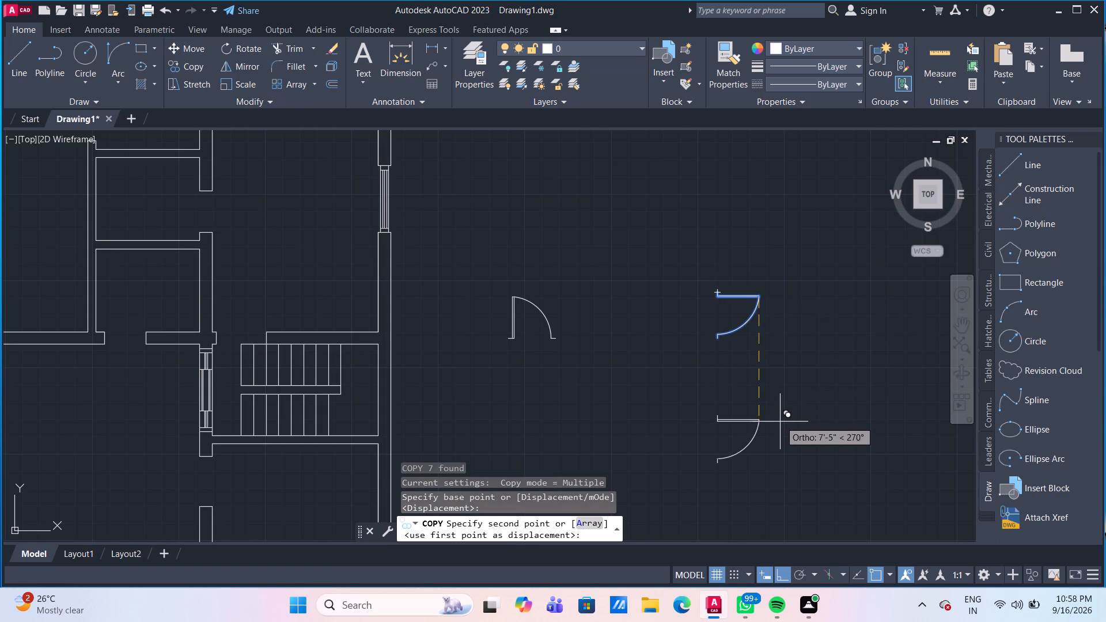
middle_click_drag(782, 427, 767, 347)
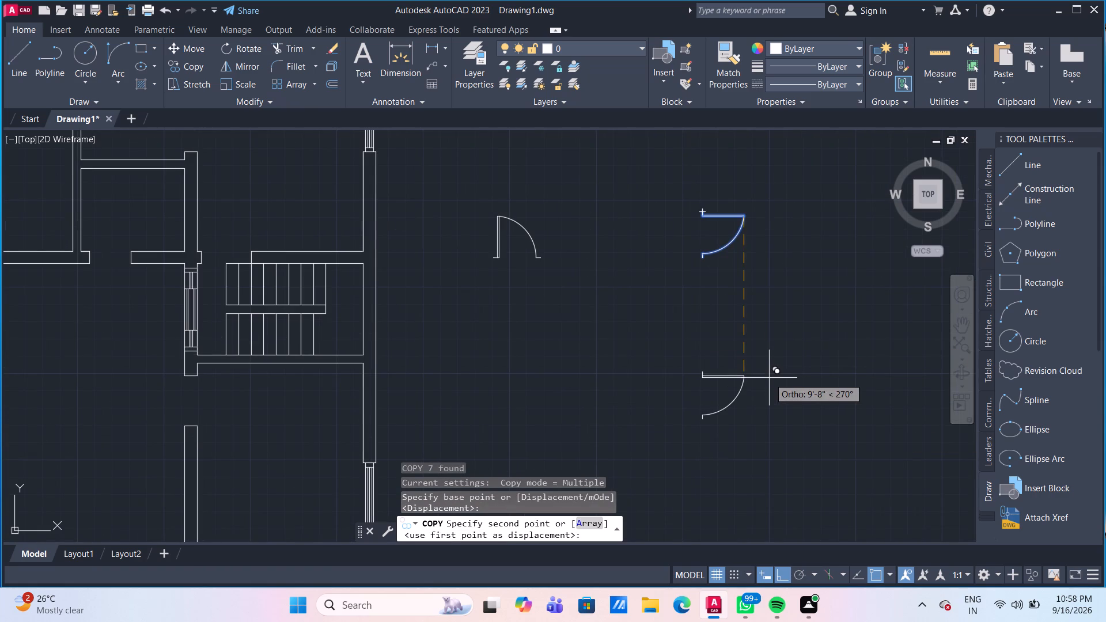
left_click(769, 378)
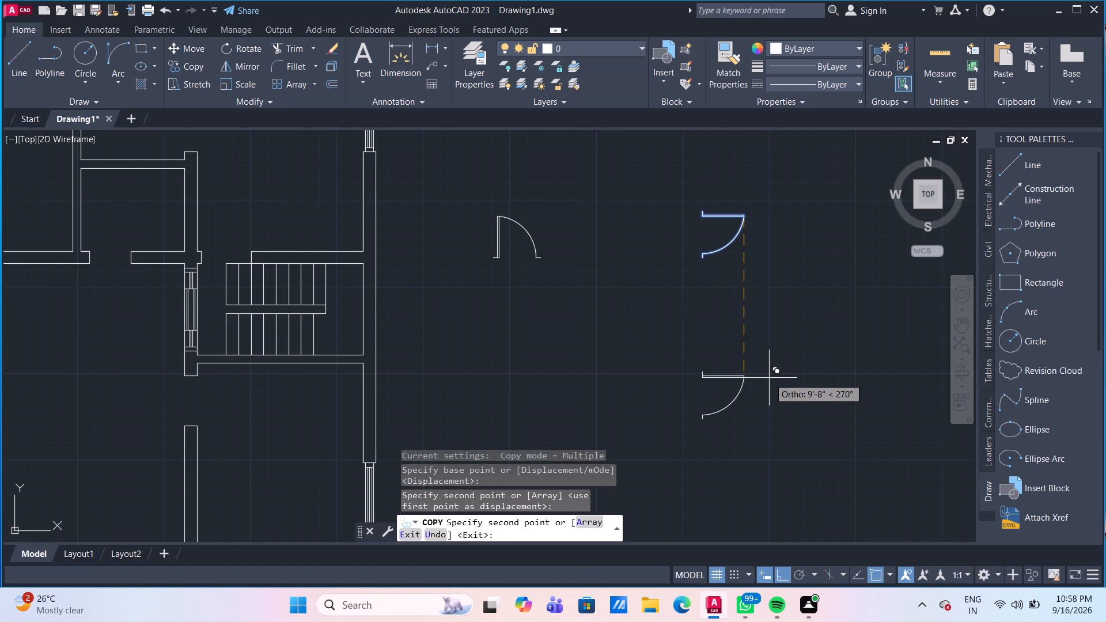
key("Escape")
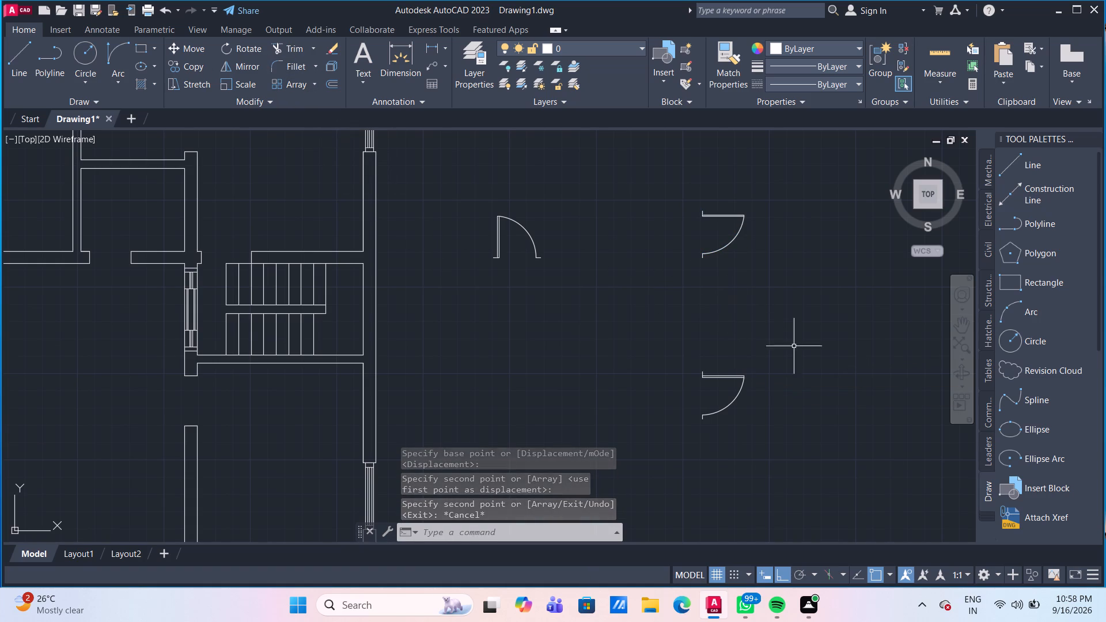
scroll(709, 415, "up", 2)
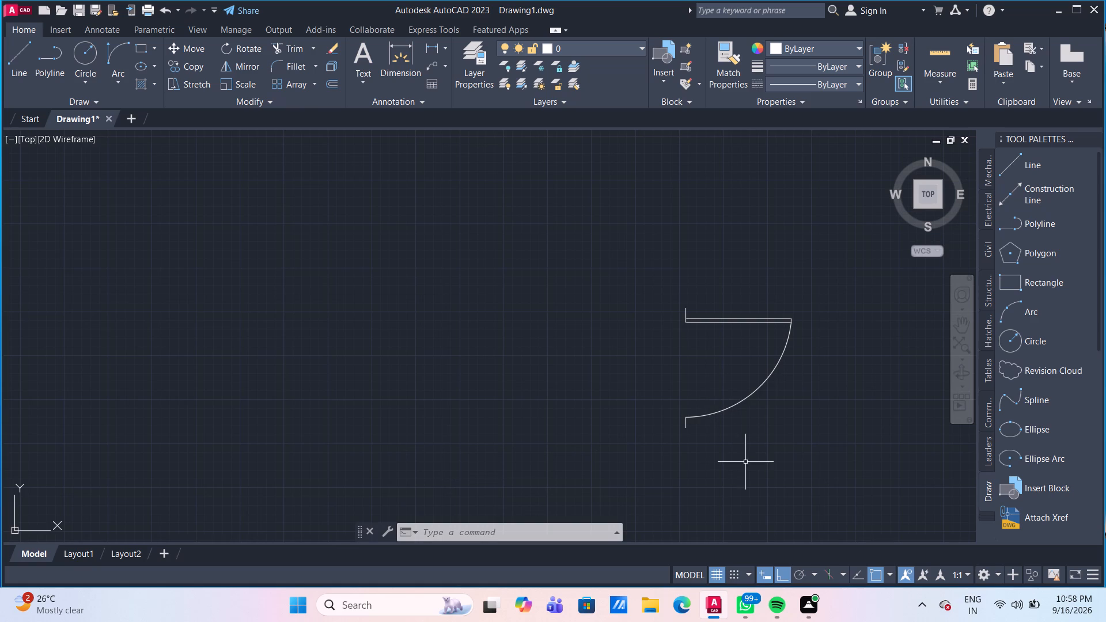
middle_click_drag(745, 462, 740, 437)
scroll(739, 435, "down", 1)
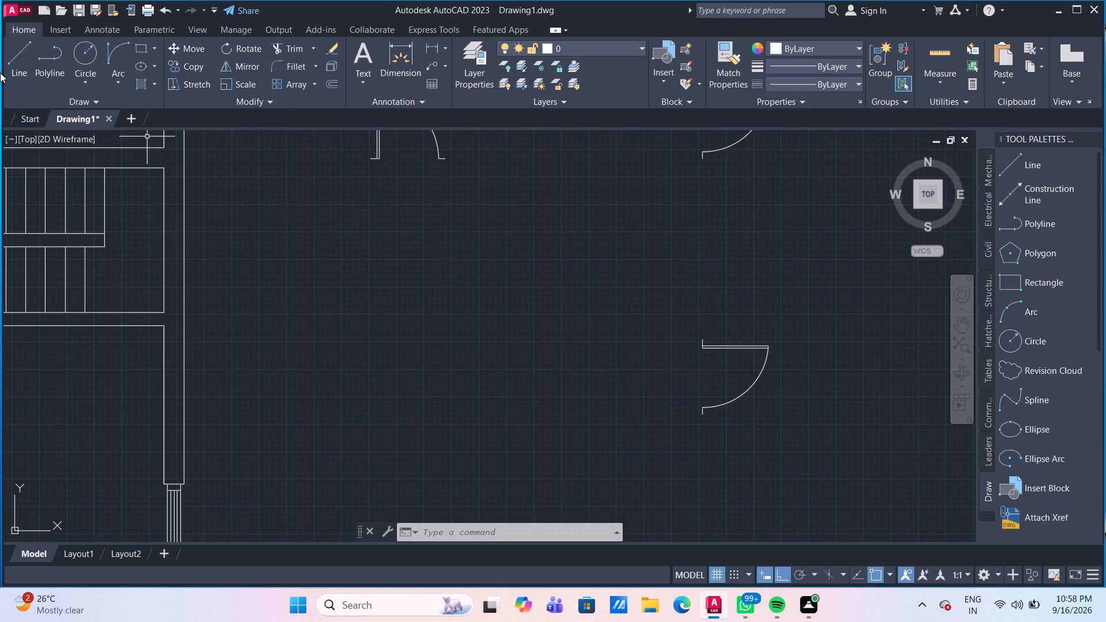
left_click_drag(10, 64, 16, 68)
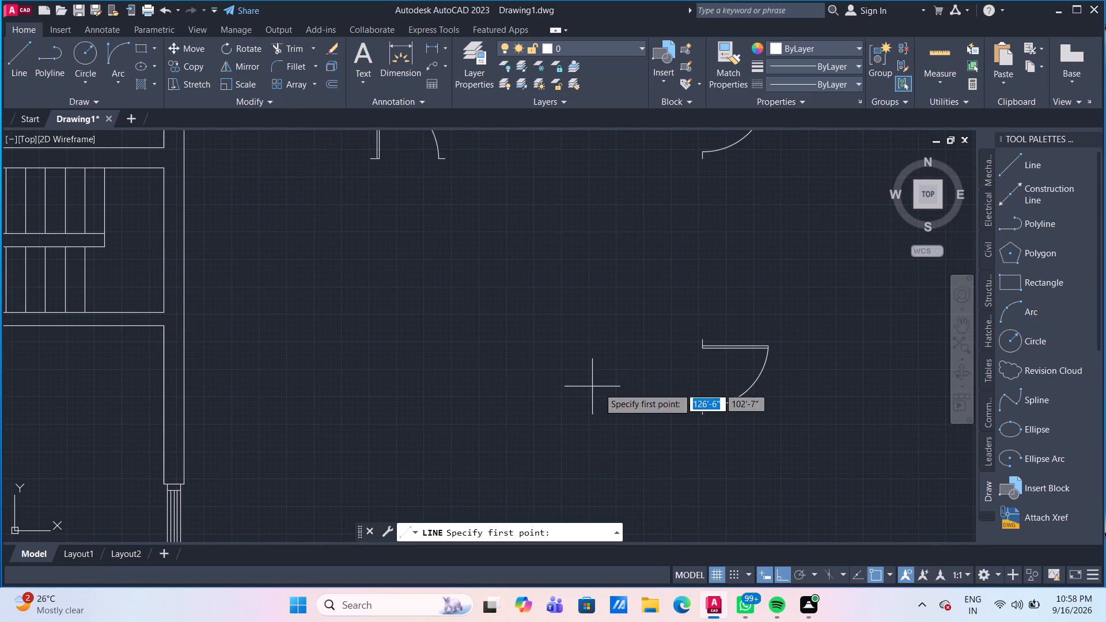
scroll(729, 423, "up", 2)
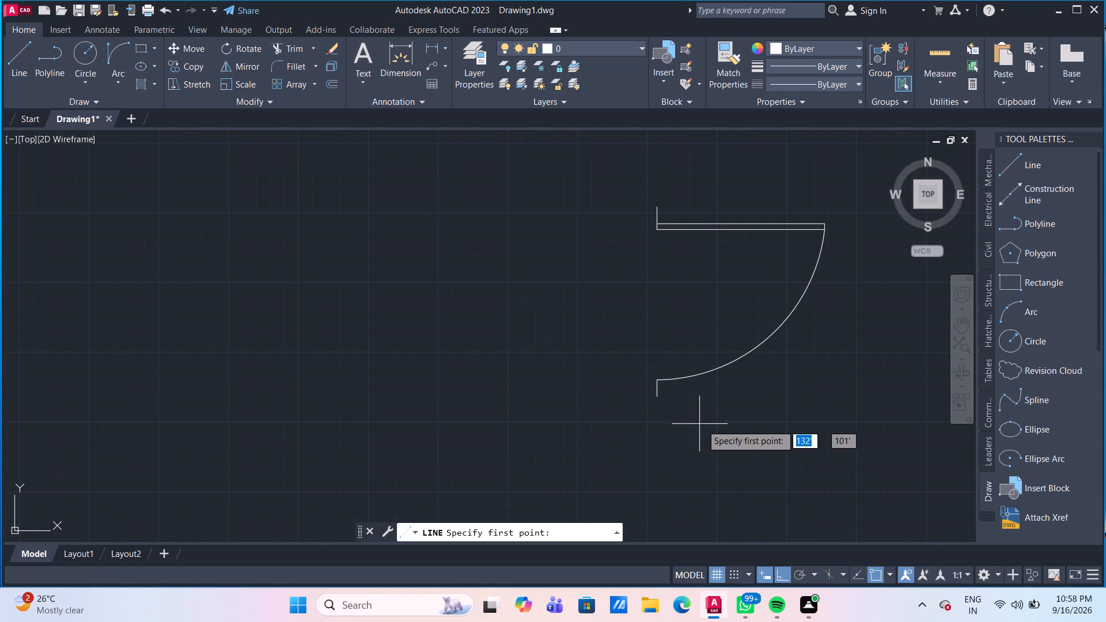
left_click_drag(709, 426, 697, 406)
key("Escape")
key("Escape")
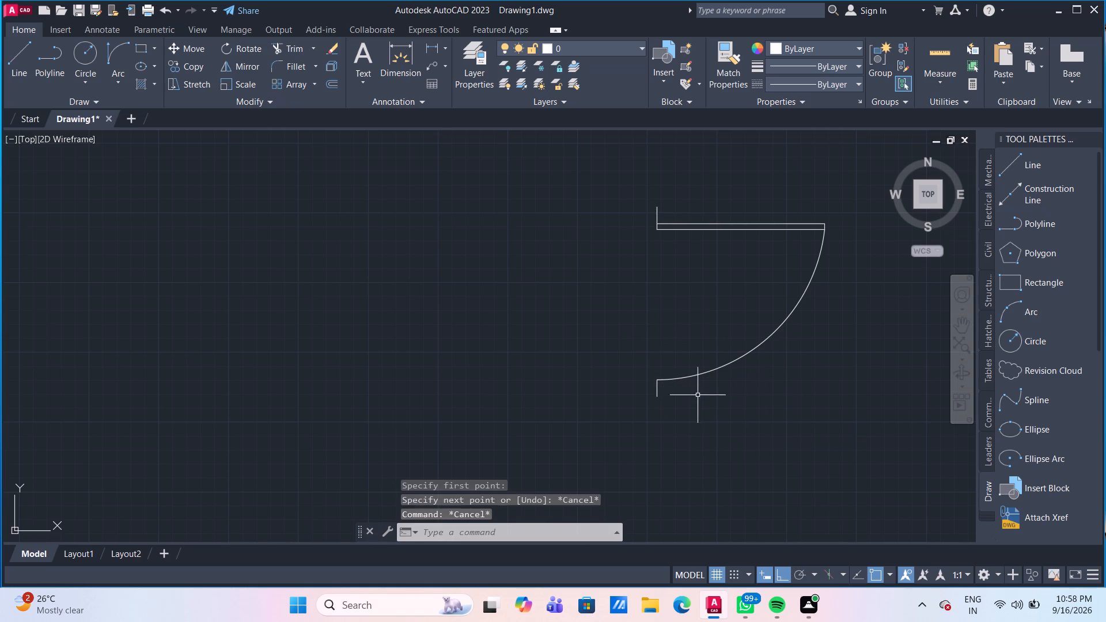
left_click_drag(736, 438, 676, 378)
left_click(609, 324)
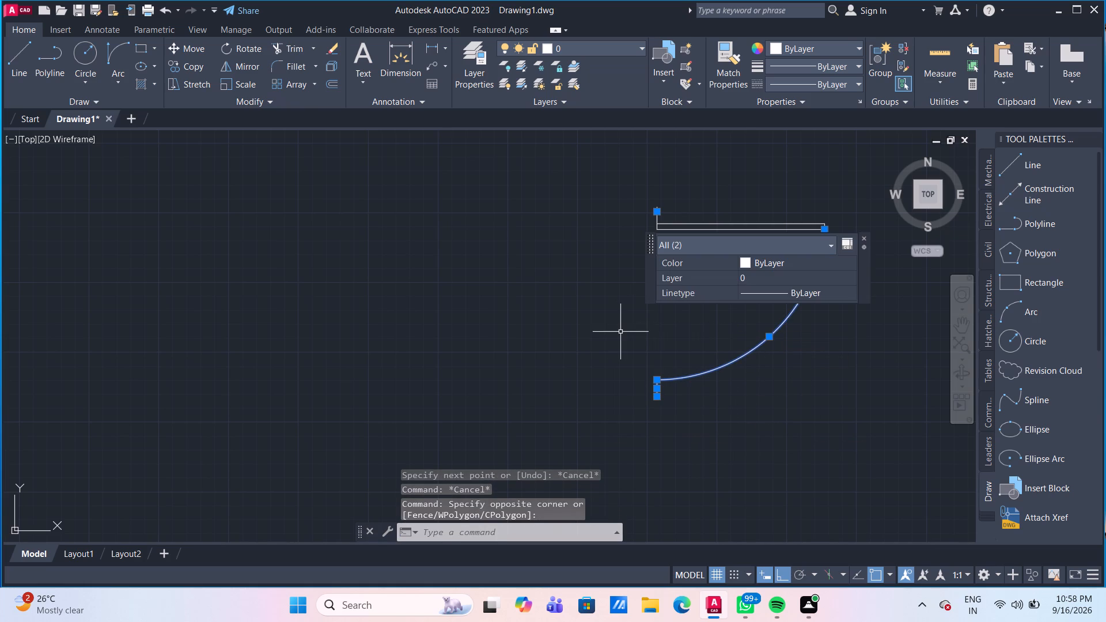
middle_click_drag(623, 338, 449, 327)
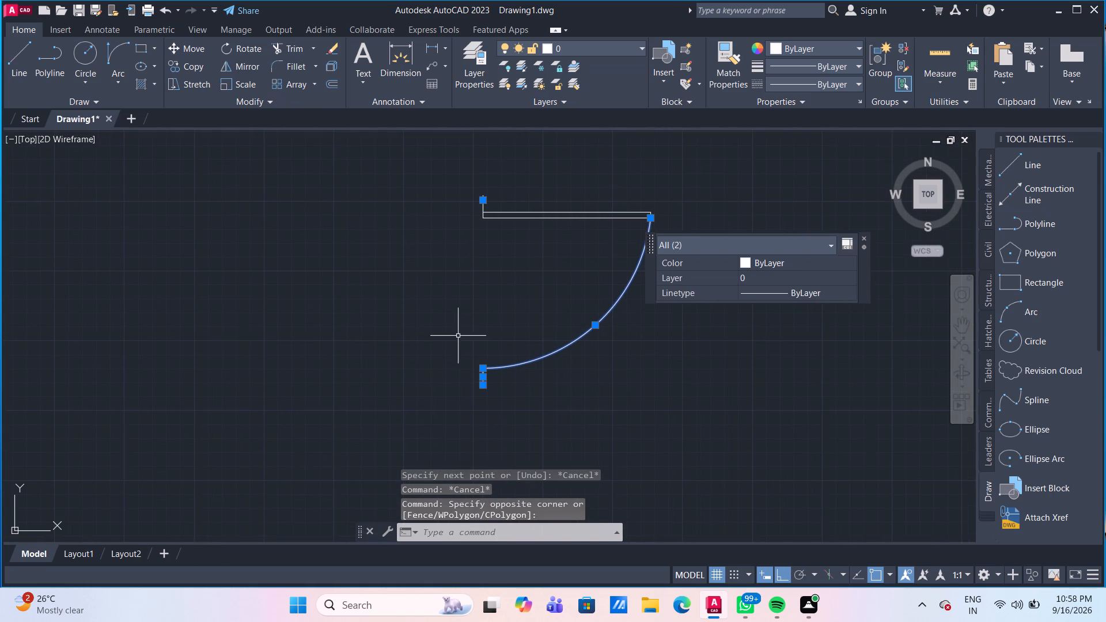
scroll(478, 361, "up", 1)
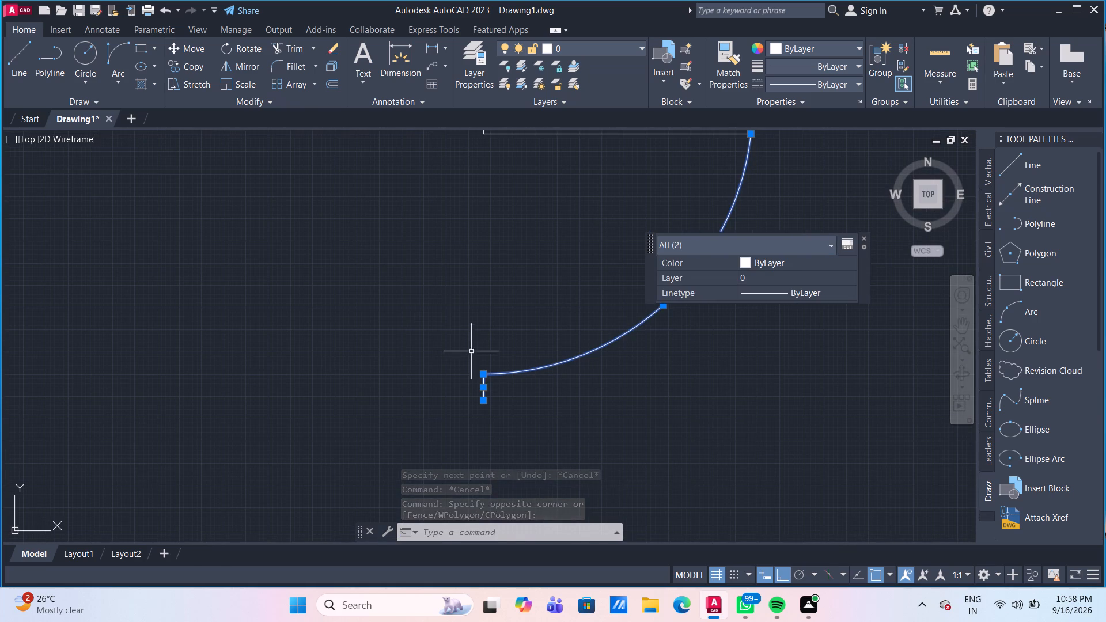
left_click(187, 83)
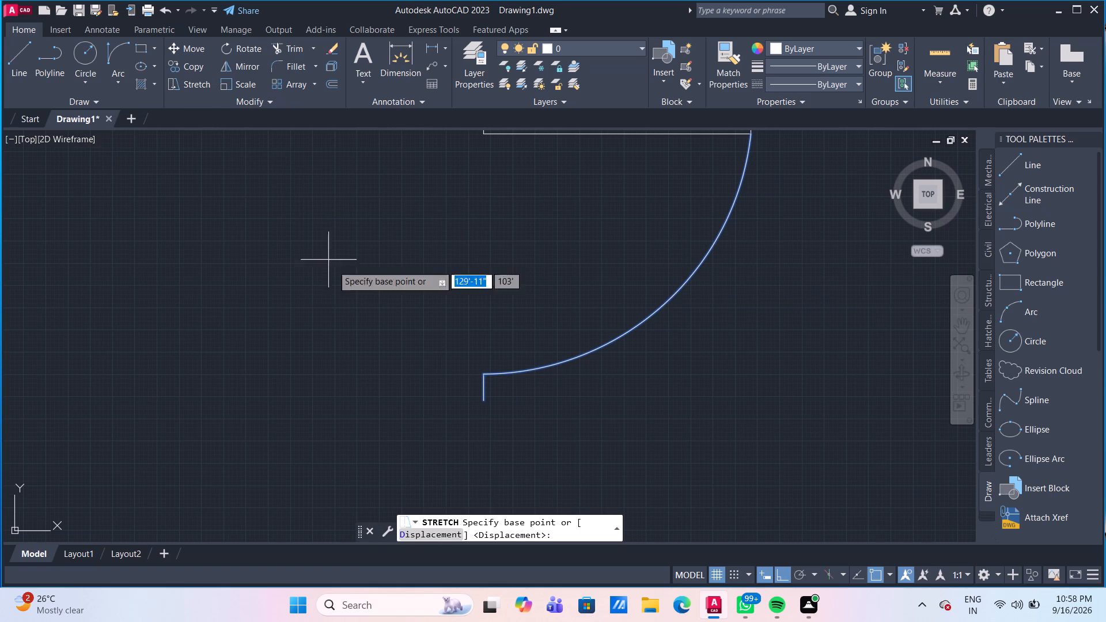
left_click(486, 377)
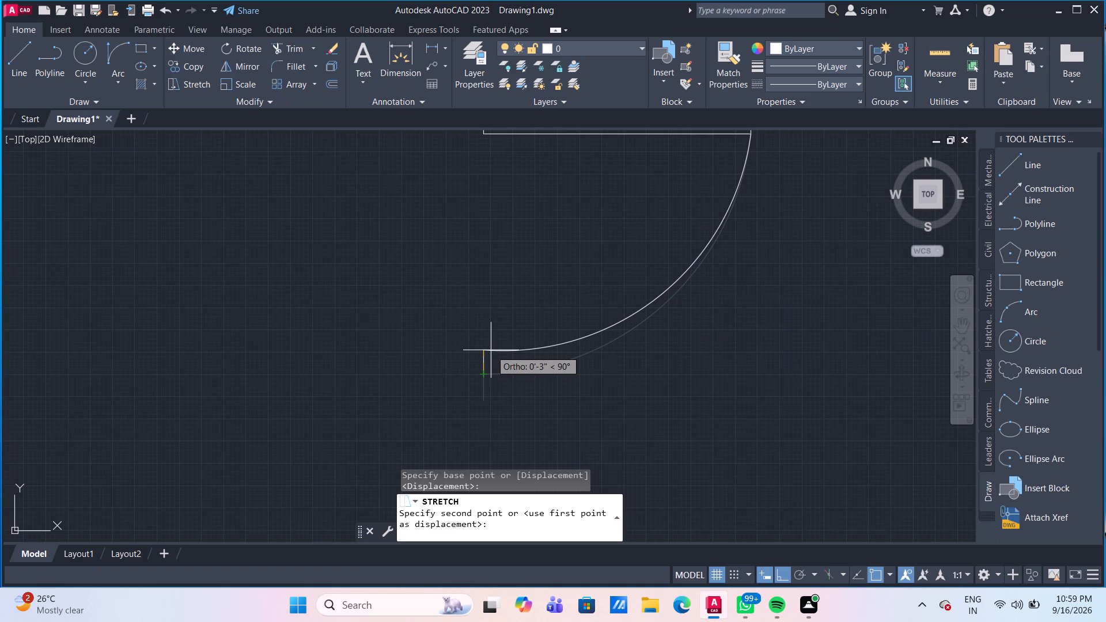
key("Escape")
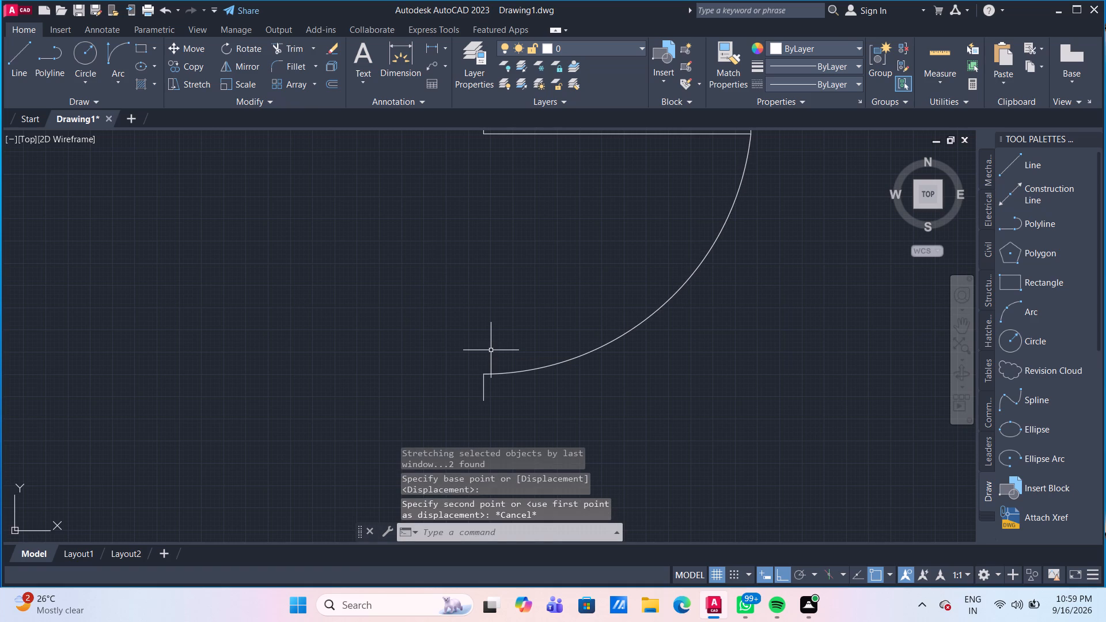
Offset the short line at the hinge end of the southern door copy's leaf 2' east along the leaf.
scroll(598, 361, "down", 2)
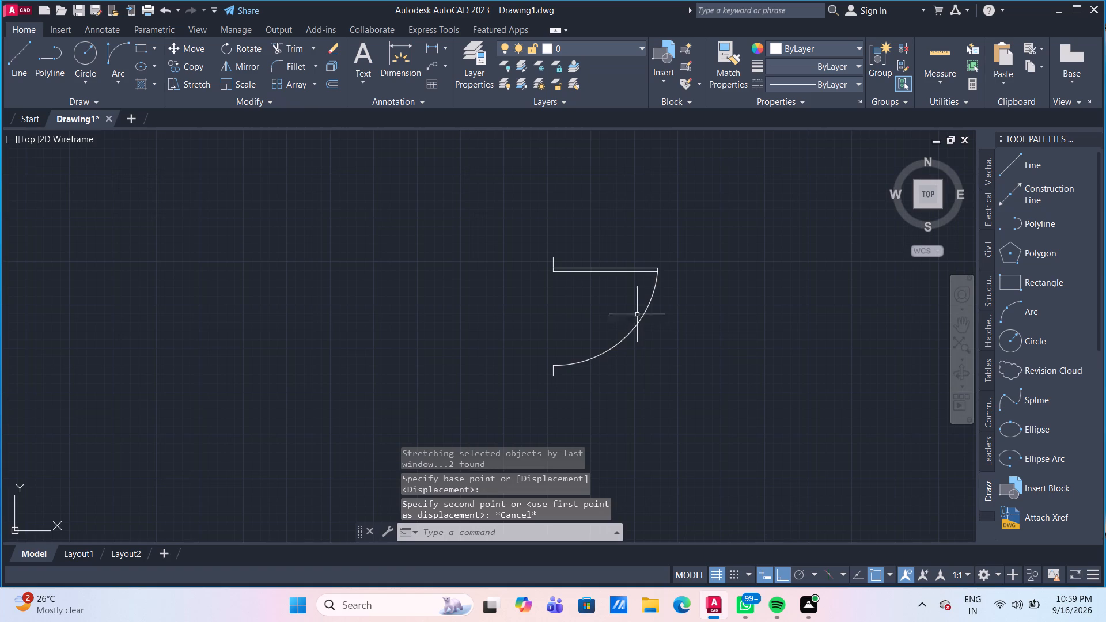
scroll(630, 297, "up", 1)
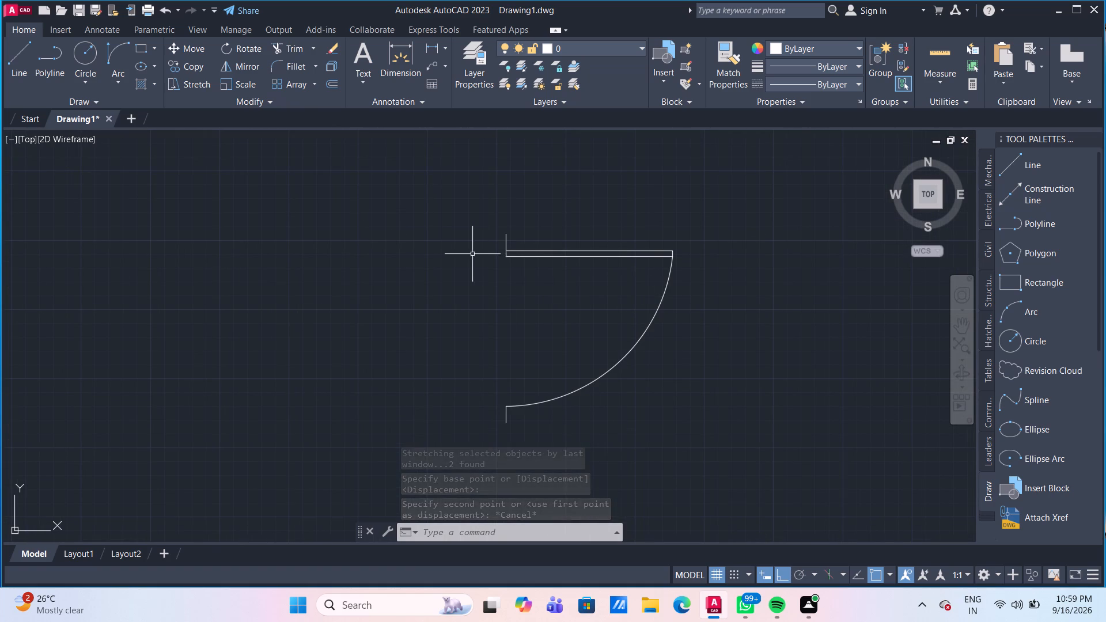
scroll(539, 248, "up", 1)
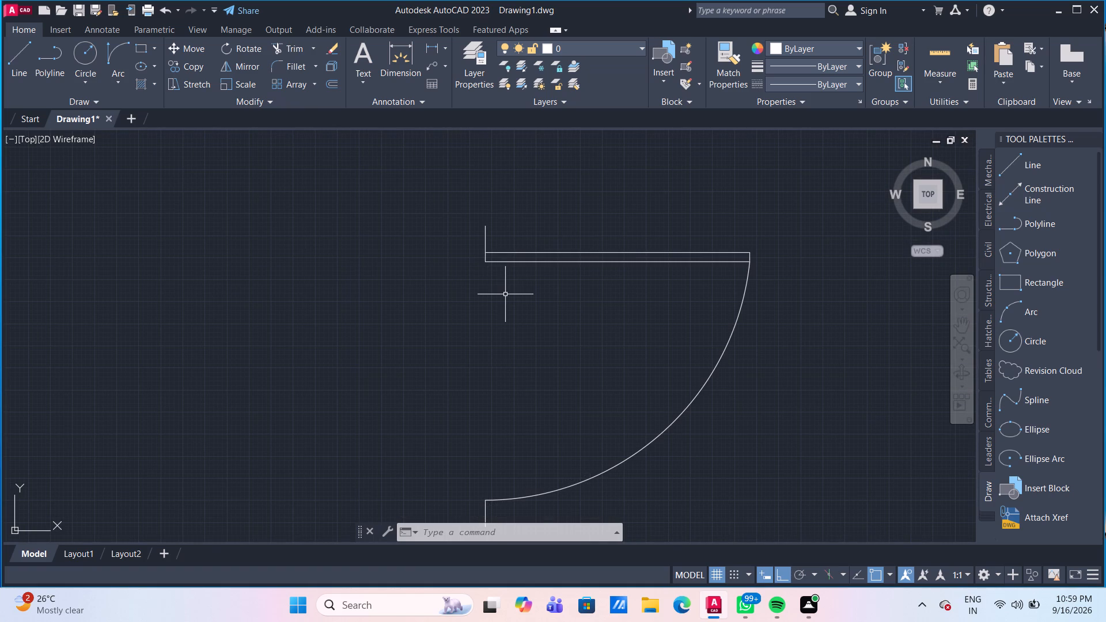
key("o")
key("Return")
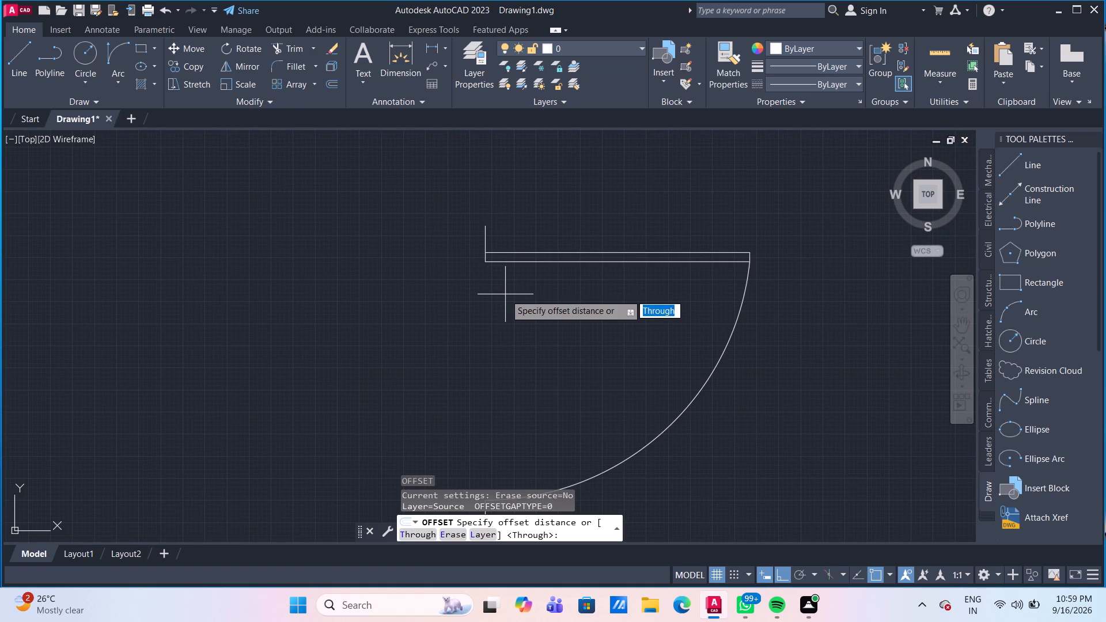
key("Return")
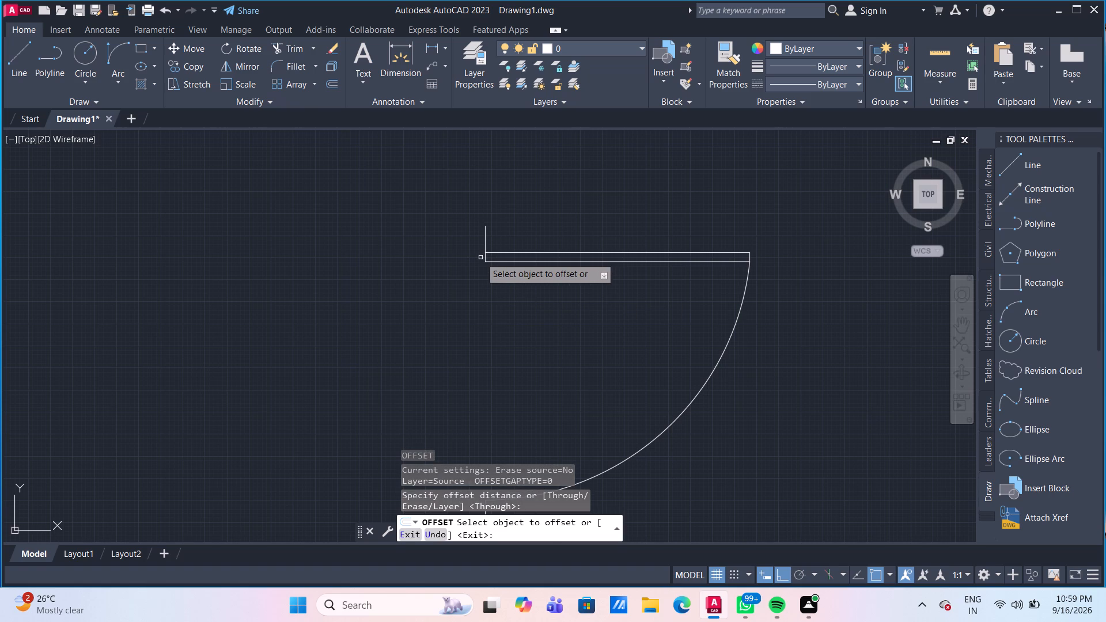
left_click(485, 257)
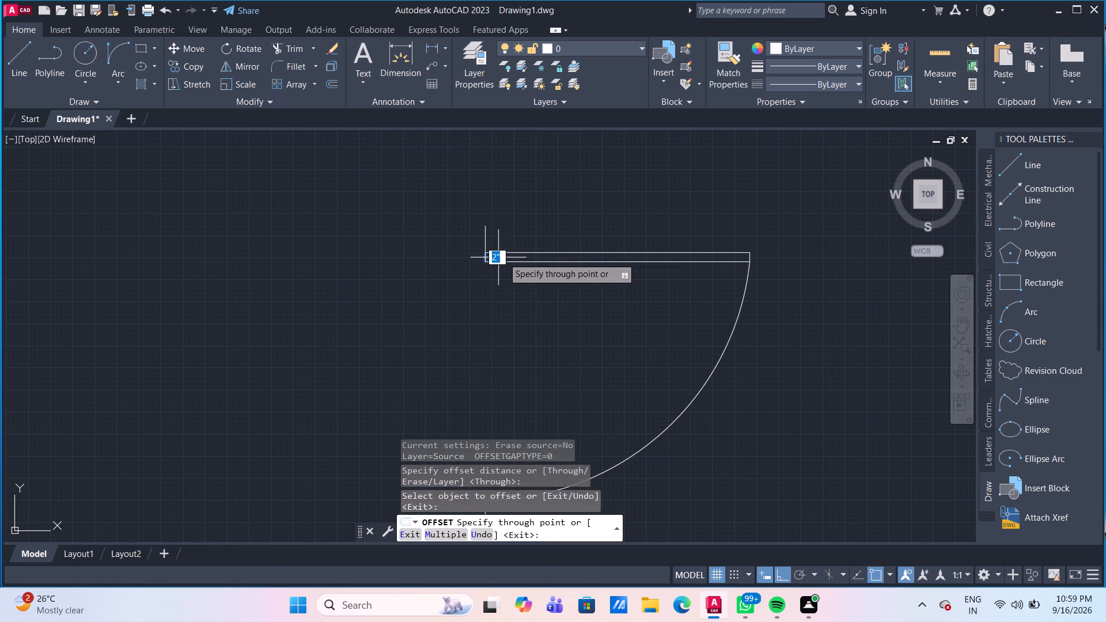
type("2'")
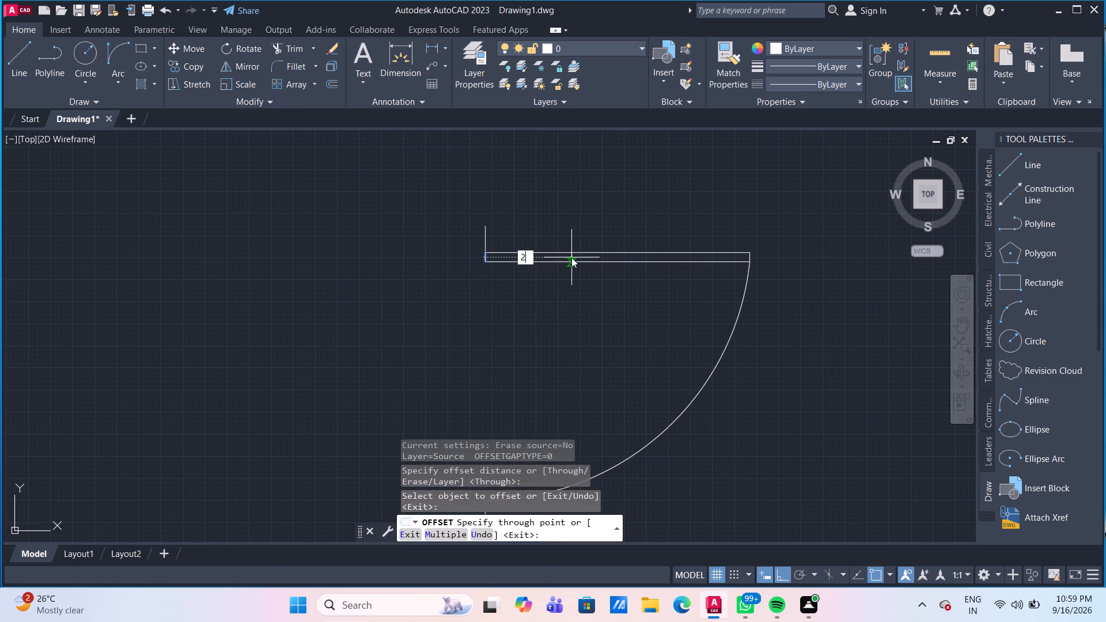
key("Return")
Draw a 2' line straight south from the lower hinge corner of the southern door copy's leaf.
scroll(677, 327, "down", 1)
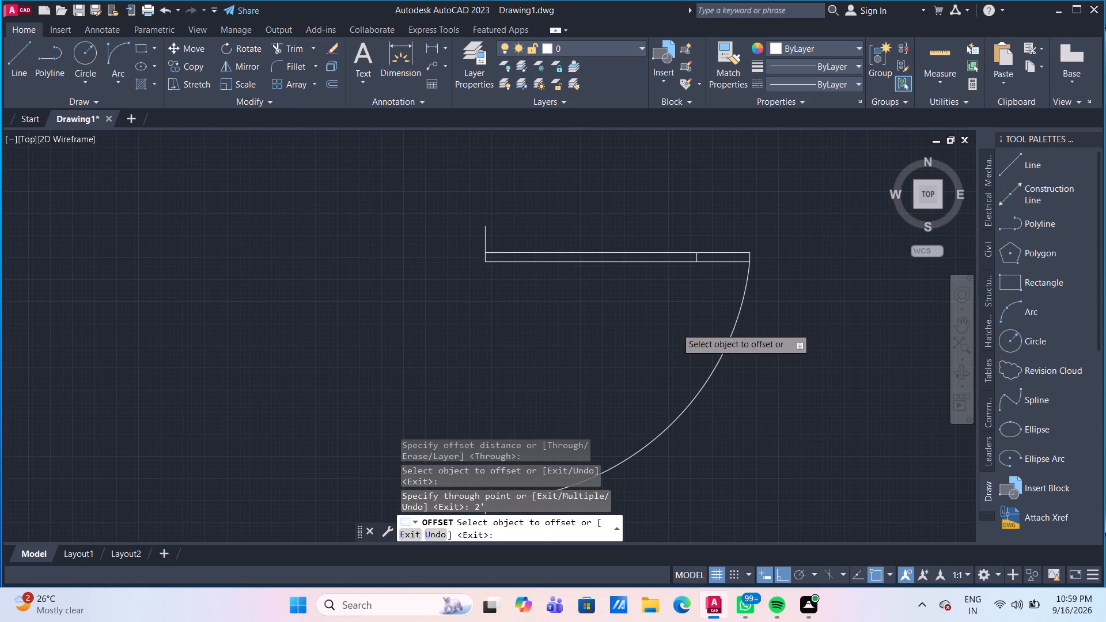
scroll(679, 339, "down", 1)
middle_click_drag(673, 344, 639, 287)
scroll(584, 284, "up", 1)
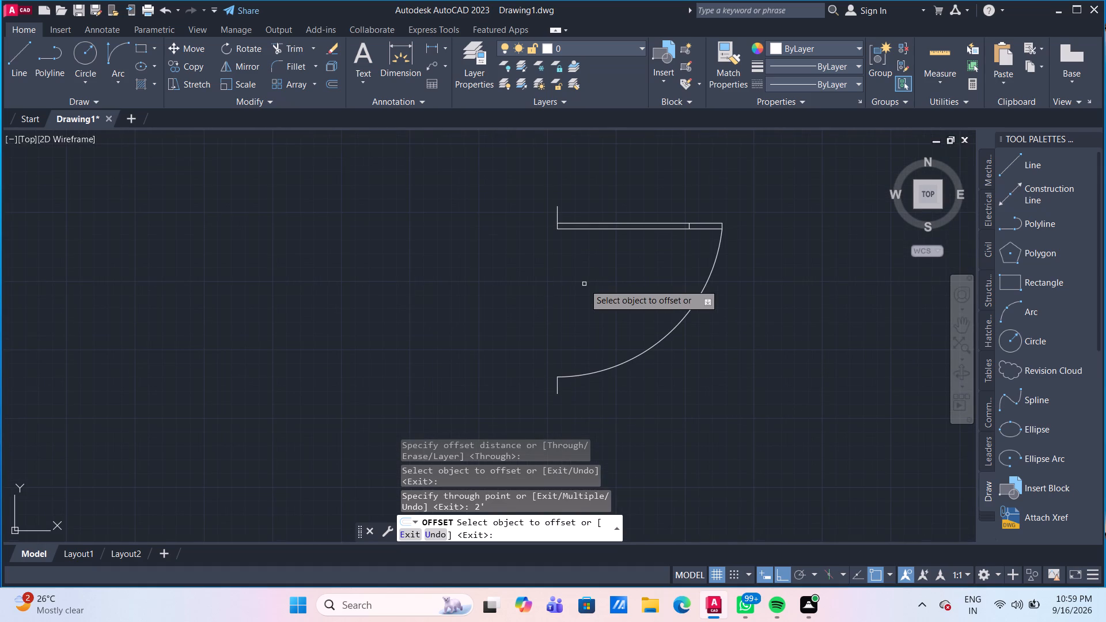
left_click(19, 72)
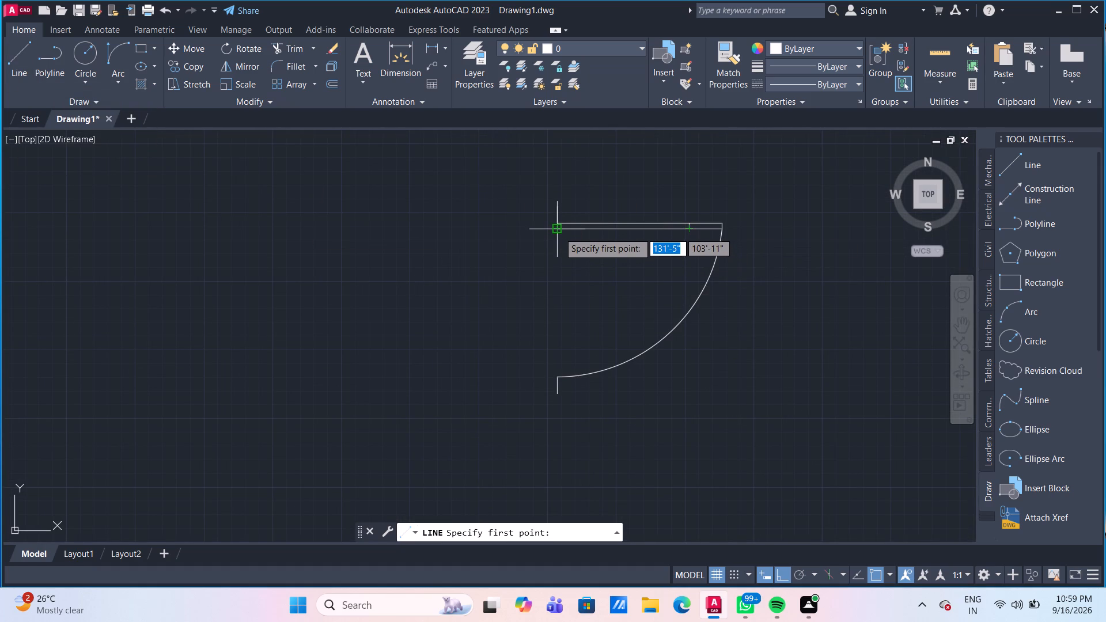
scroll(559, 232, "up", 2)
left_click_drag(550, 221, 554, 230)
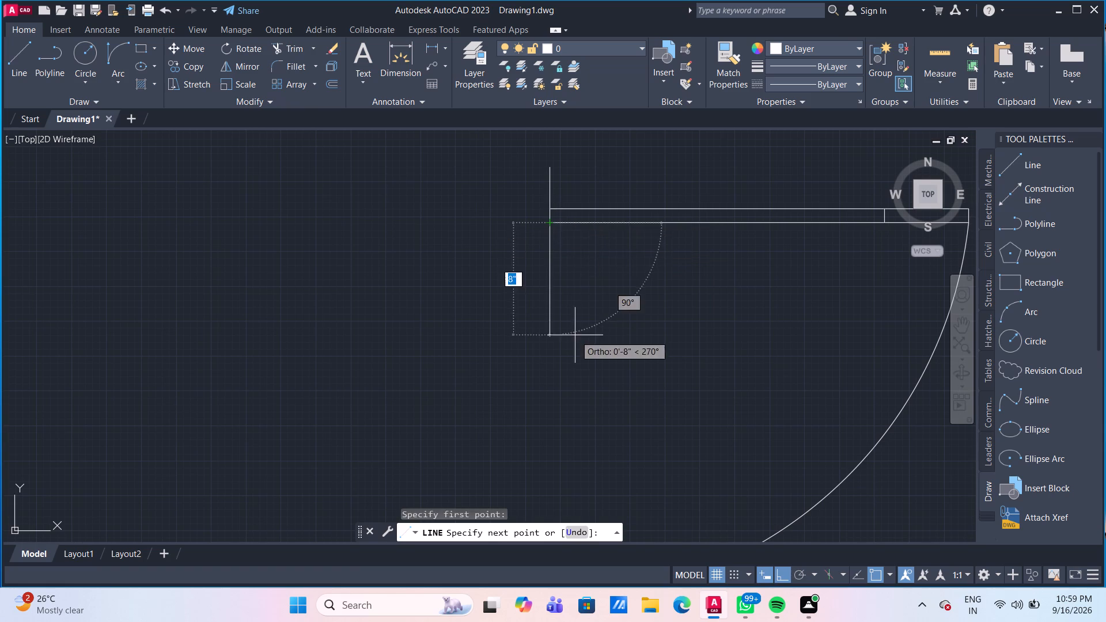
scroll(574, 366, "down", 1)
middle_click_drag(571, 384, 565, 348)
scroll(566, 356, "down", 1)
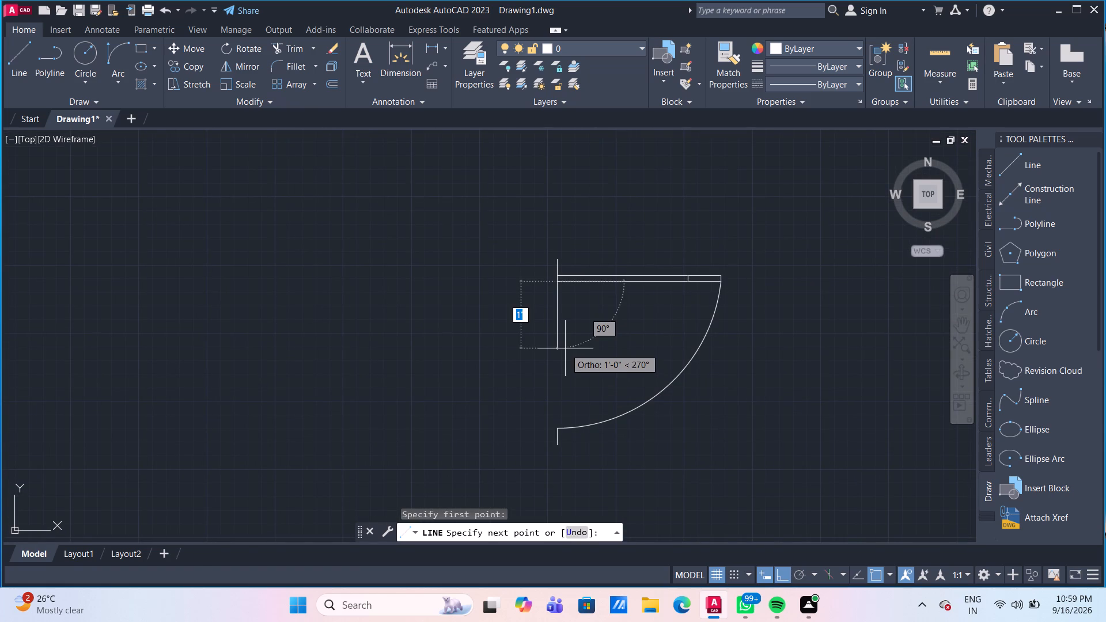
type("2'")
key("Return")
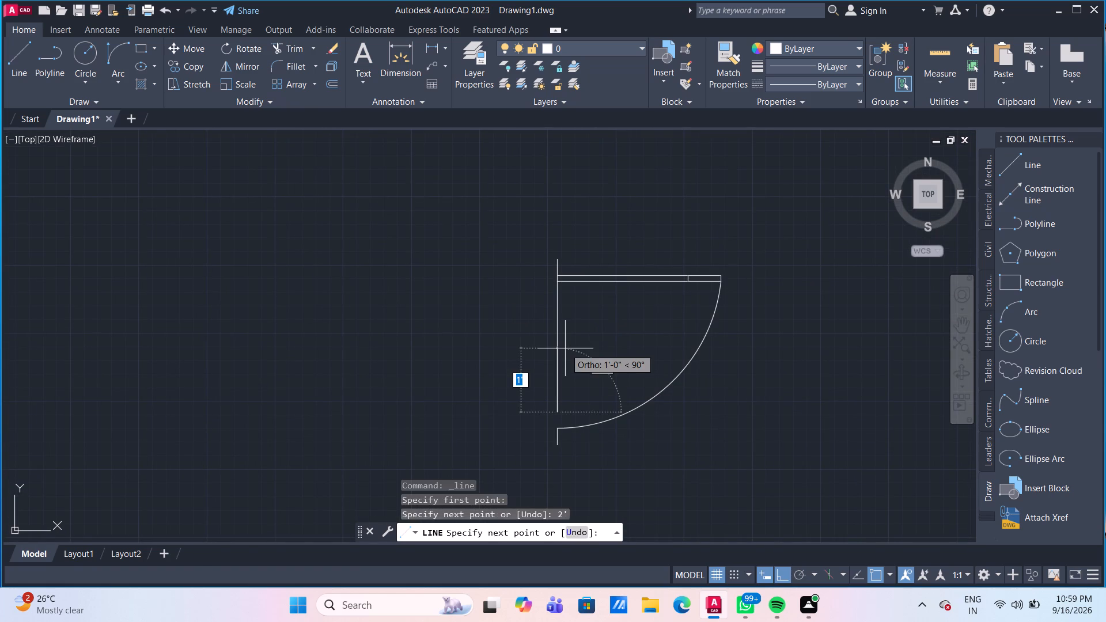
key("Return")
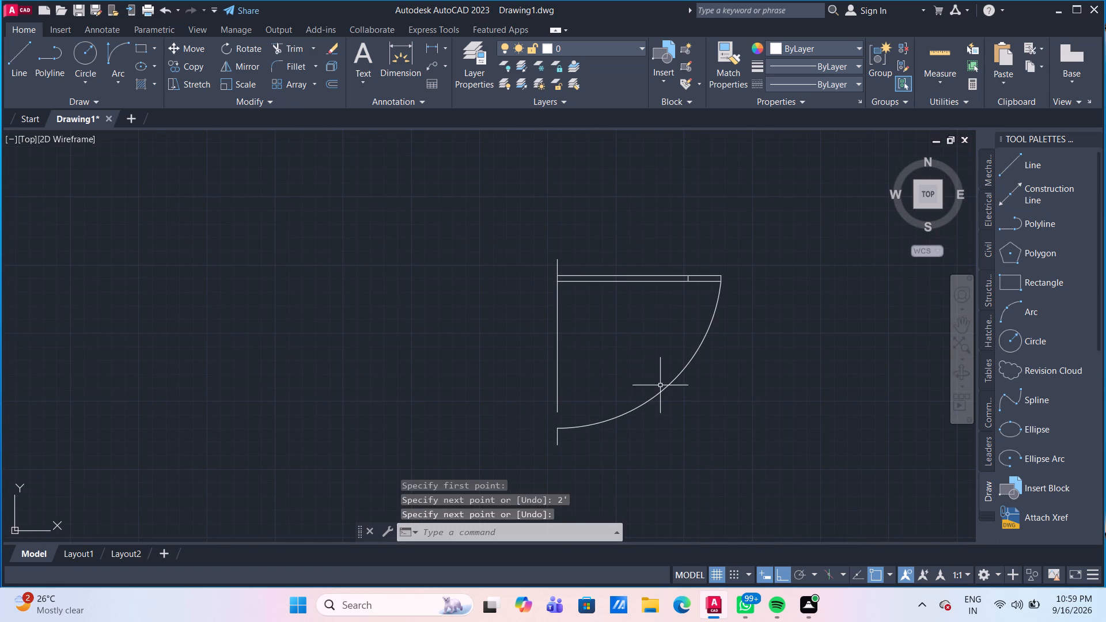
Draw a start-end-direction arc from the offset line's lower end to the 2' line's south end, with its start tangent pointing south.
left_click(22, 72)
left_click(109, 56)
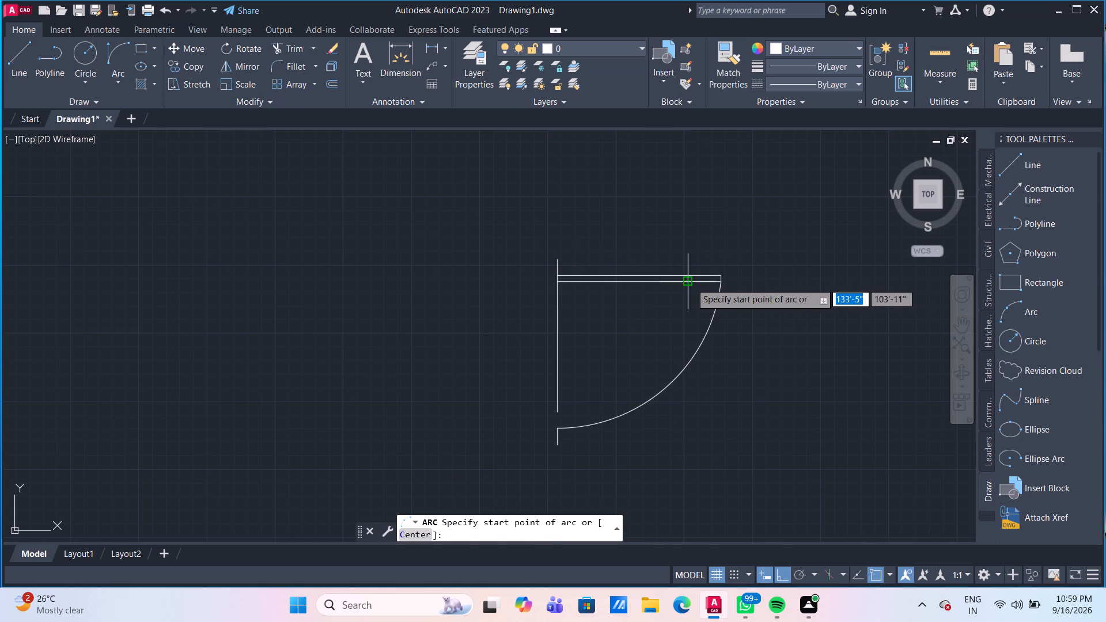
left_click_drag(691, 283, 691, 288)
left_click(556, 411)
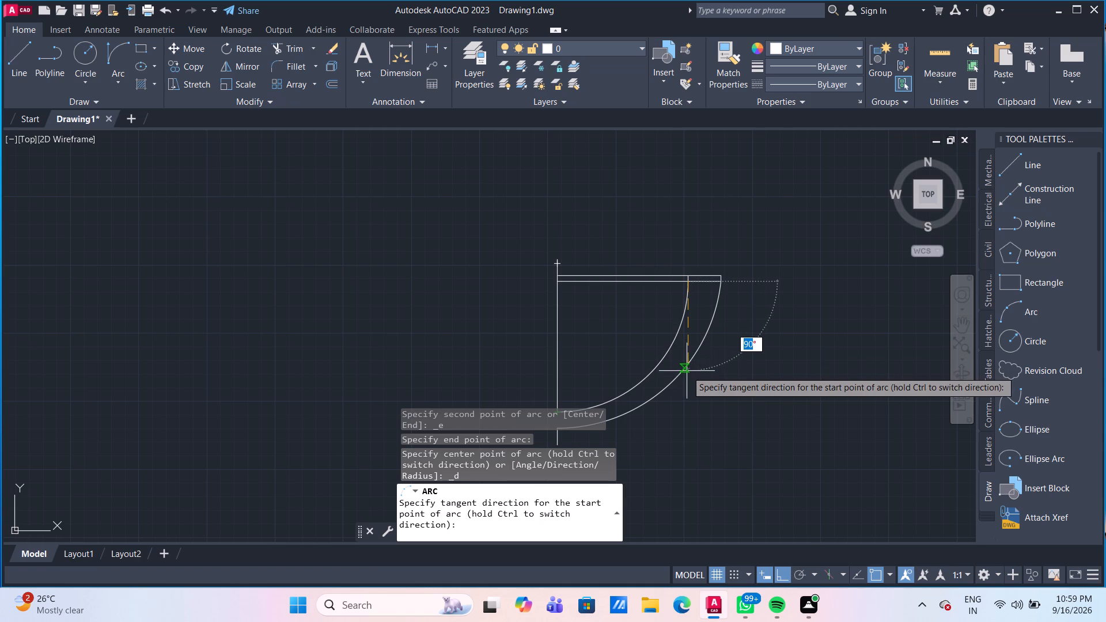
left_click(709, 401)
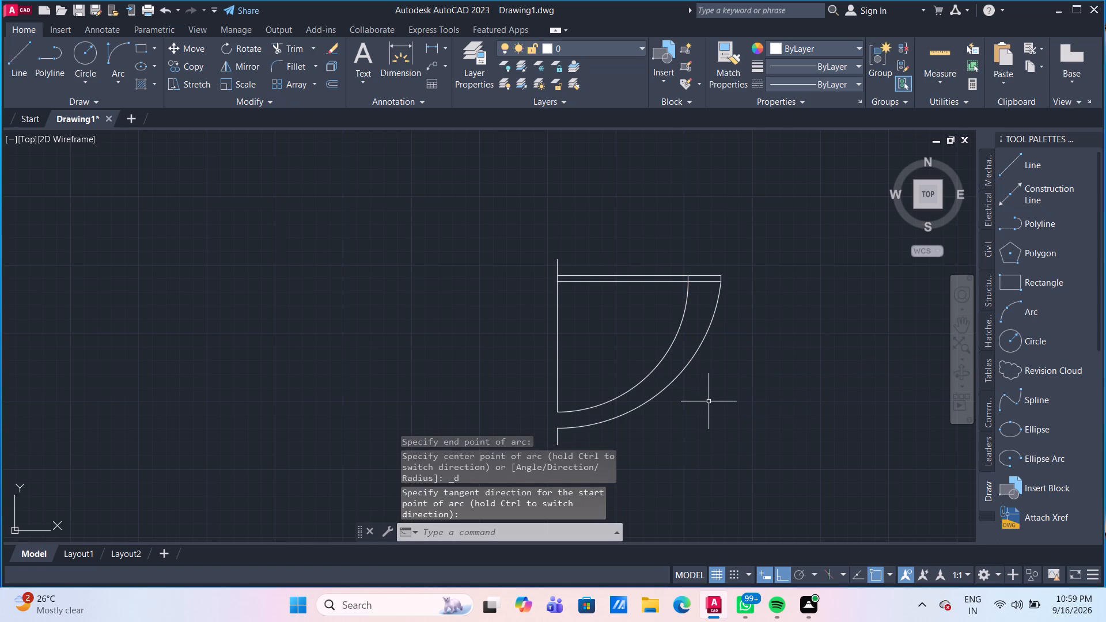
Trim away the outer swing arc and the part of the door leaf that extends east of the 2' offset line.
middle_click_drag(630, 433, 627, 407)
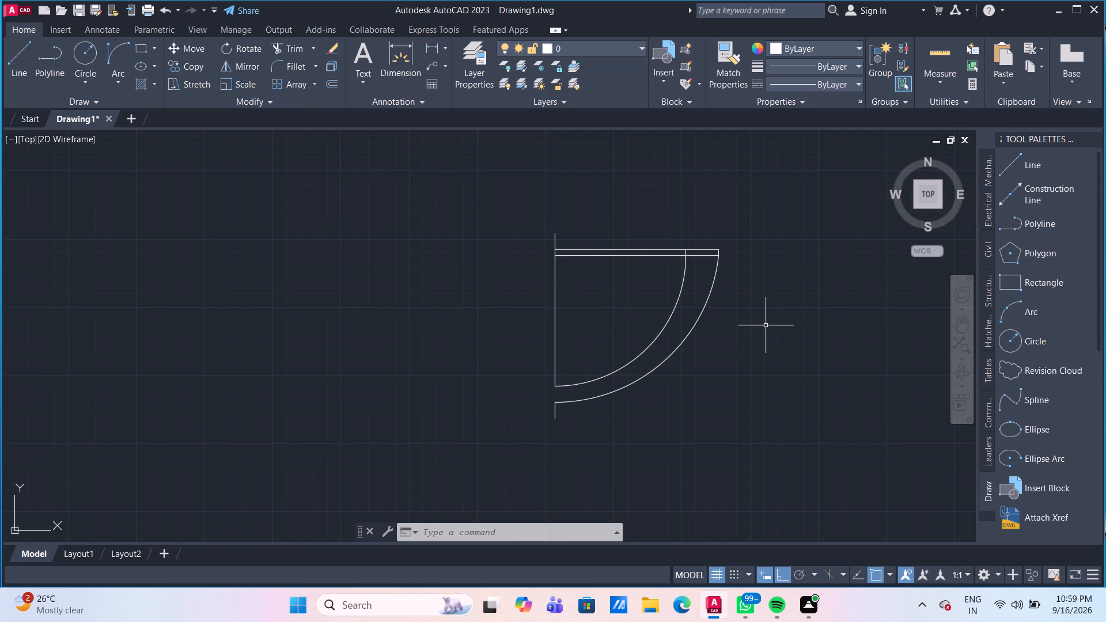
type("TR")
key("Return")
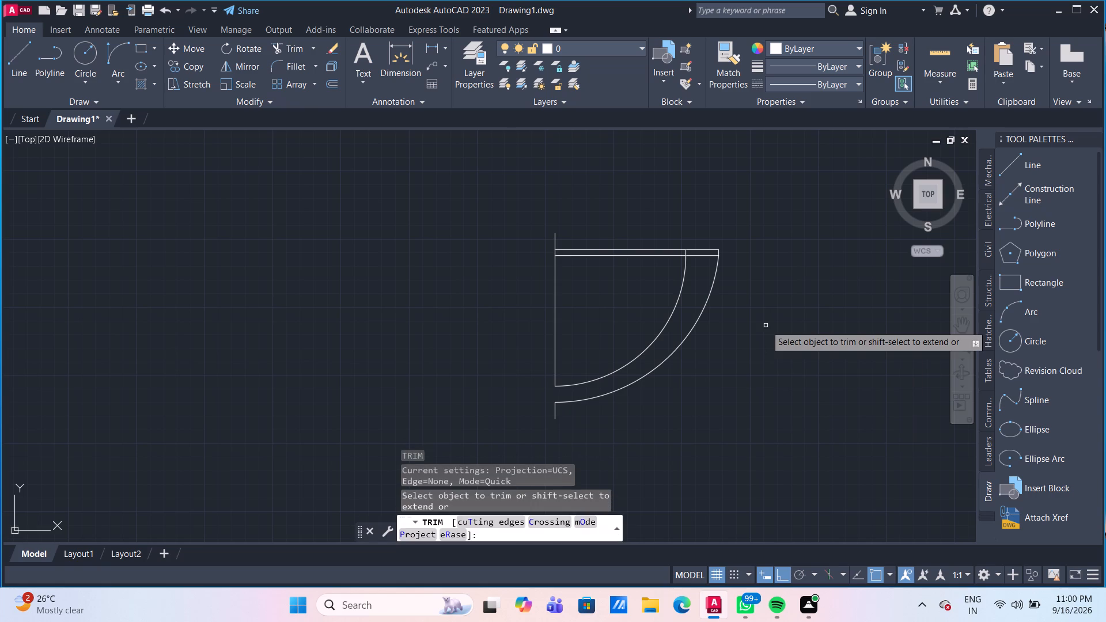
left_click(726, 329)
left_click(697, 230)
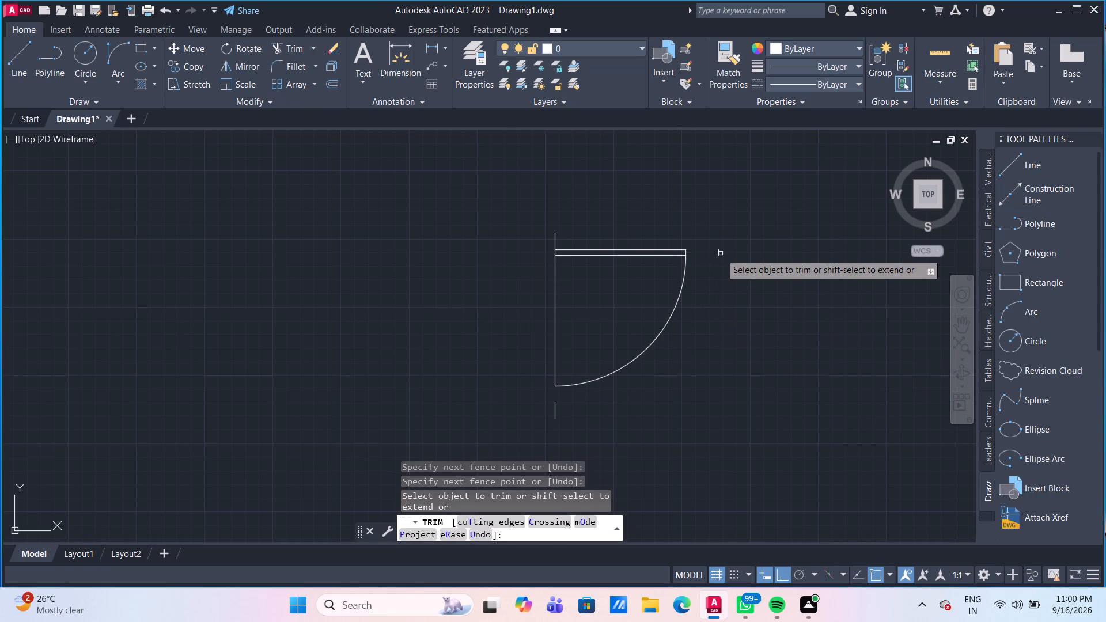
left_click(719, 252)
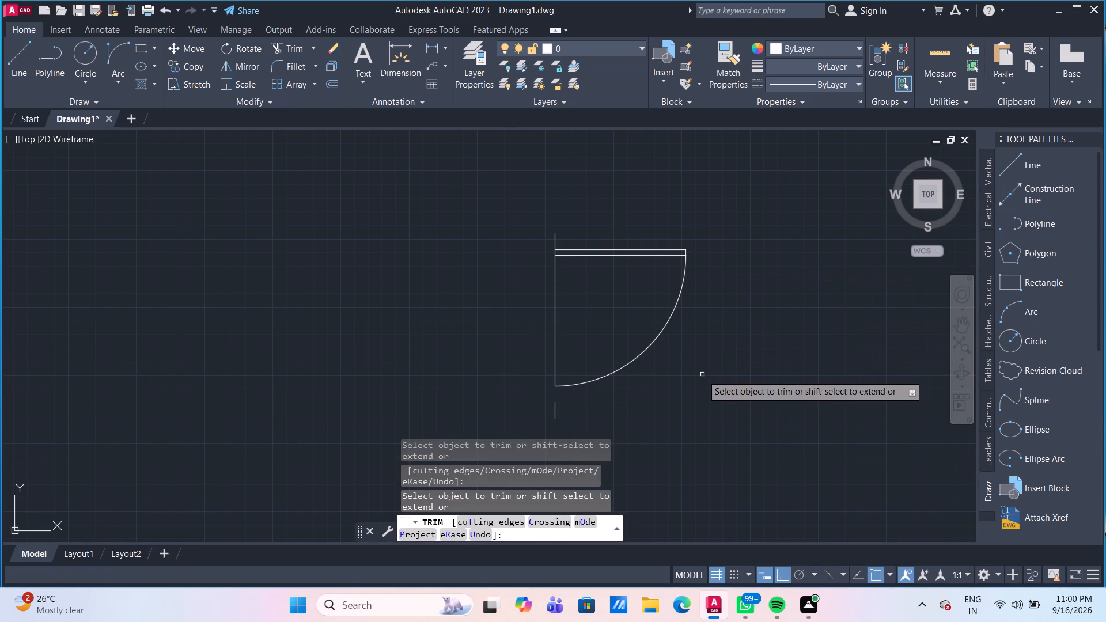
key("Escape")
Move the detached 3" jamb line below the 2' door up so its top end meets the swing arc's south end.
middle_click_drag(670, 383, 679, 304)
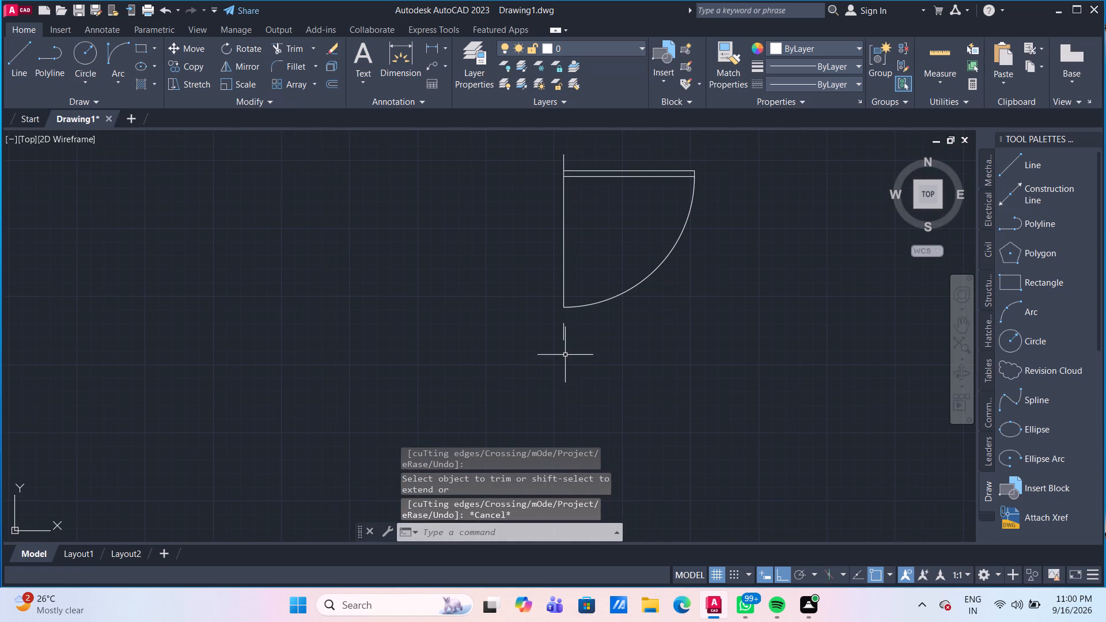
left_click(564, 337)
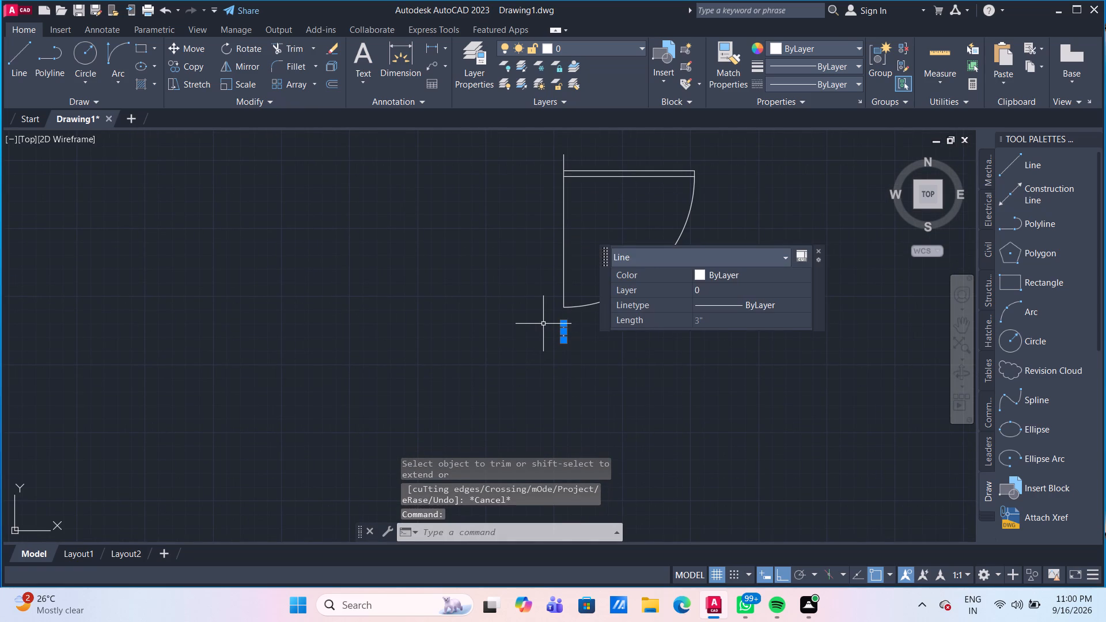
key("m")
key("Return")
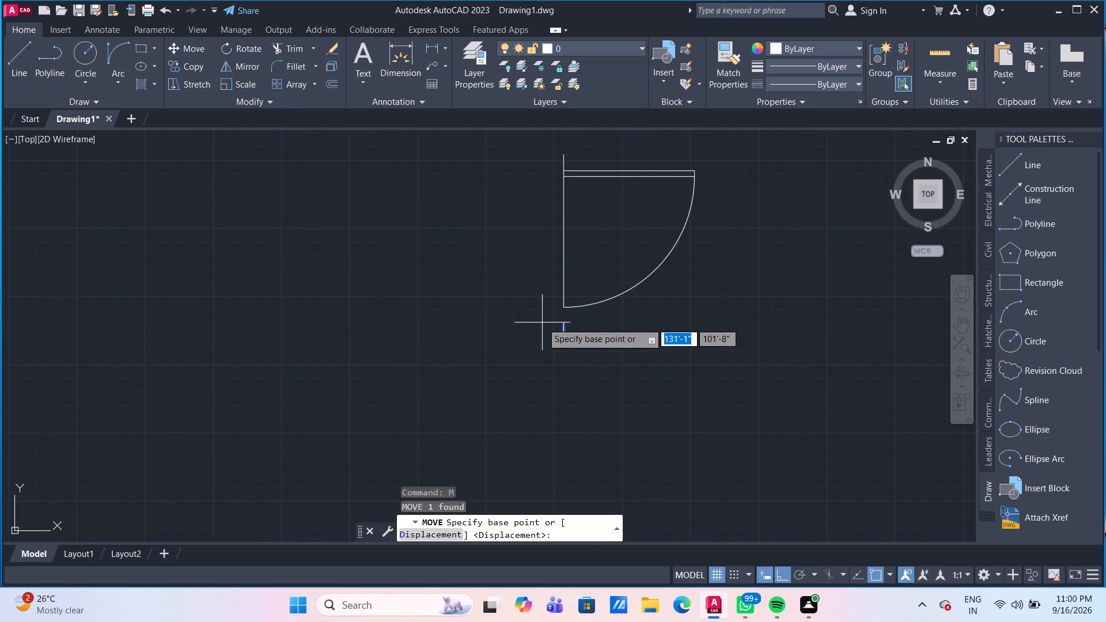
scroll(558, 312, "up", 1)
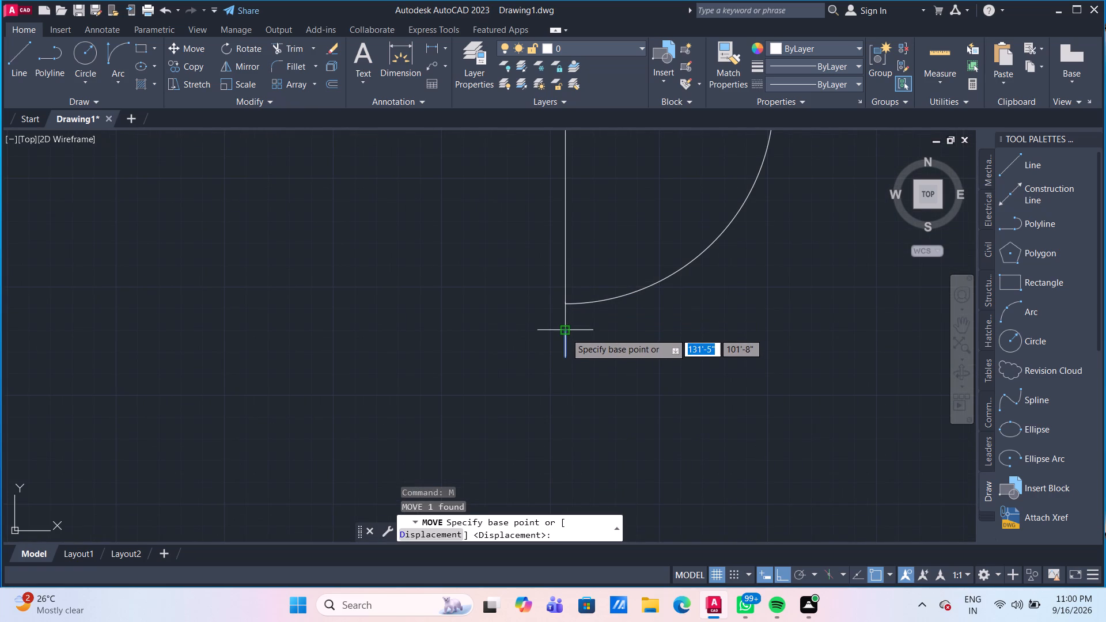
left_click(566, 333)
left_click(565, 304)
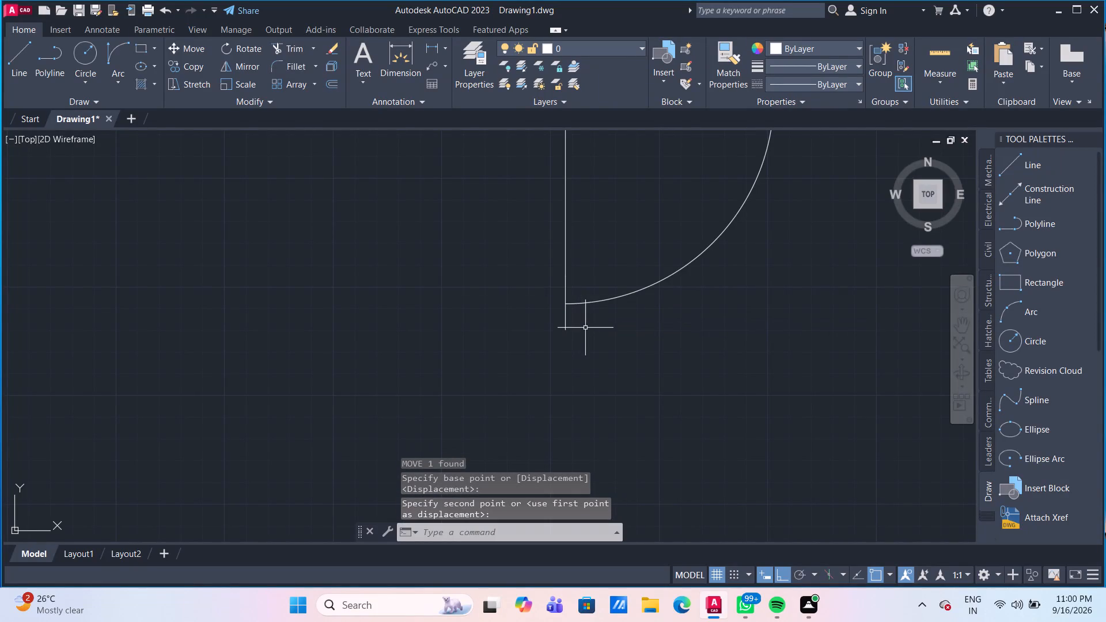
key("Escape")
key("Escape")
Erase the 2' vertical construction line that joins the door's two jamb lines.
left_click(597, 260)
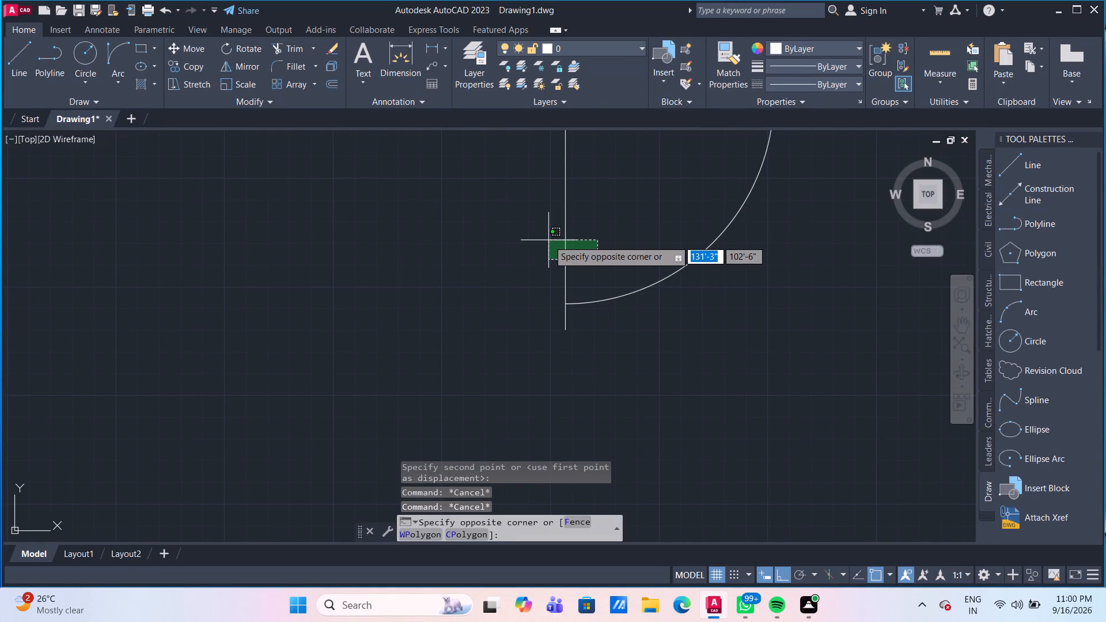
left_click(548, 240)
scroll(548, 240, "down", 2)
middle_click_drag(482, 284, 433, 366)
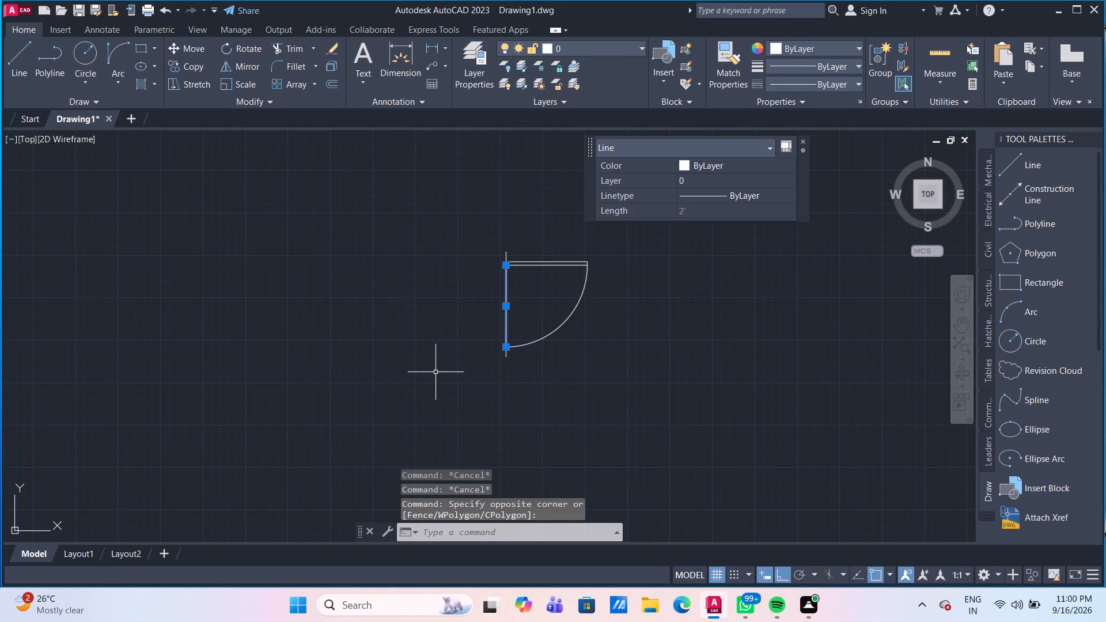
key("Delete")
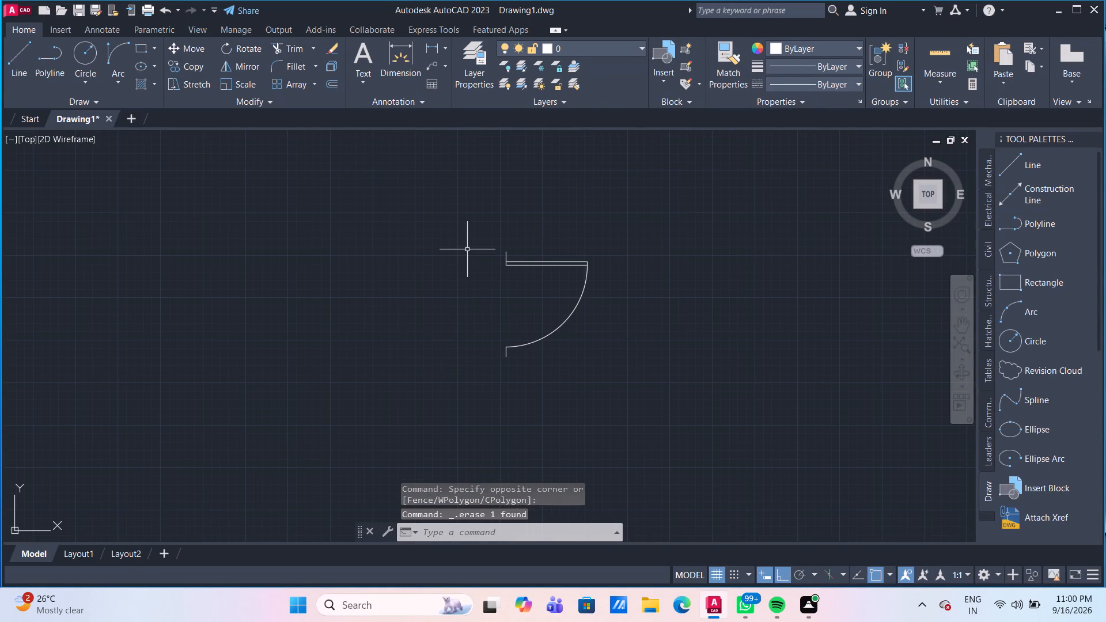
Group all the lines and the swing arc of the finished 2' door symbol.
left_click(480, 226)
left_click(611, 383)
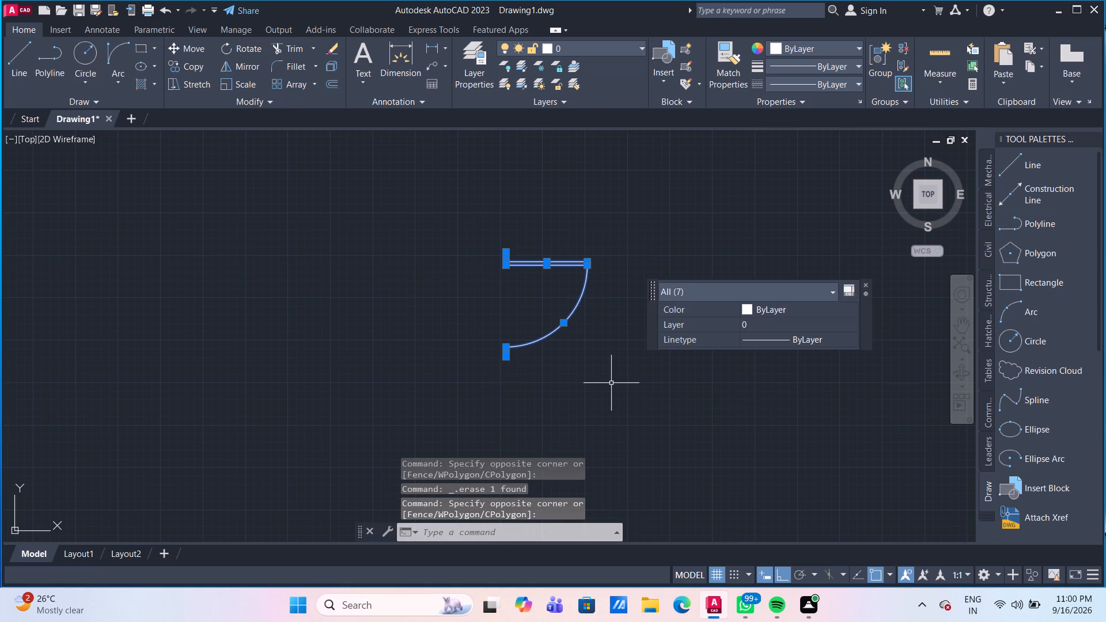
key("g")
key("Return")
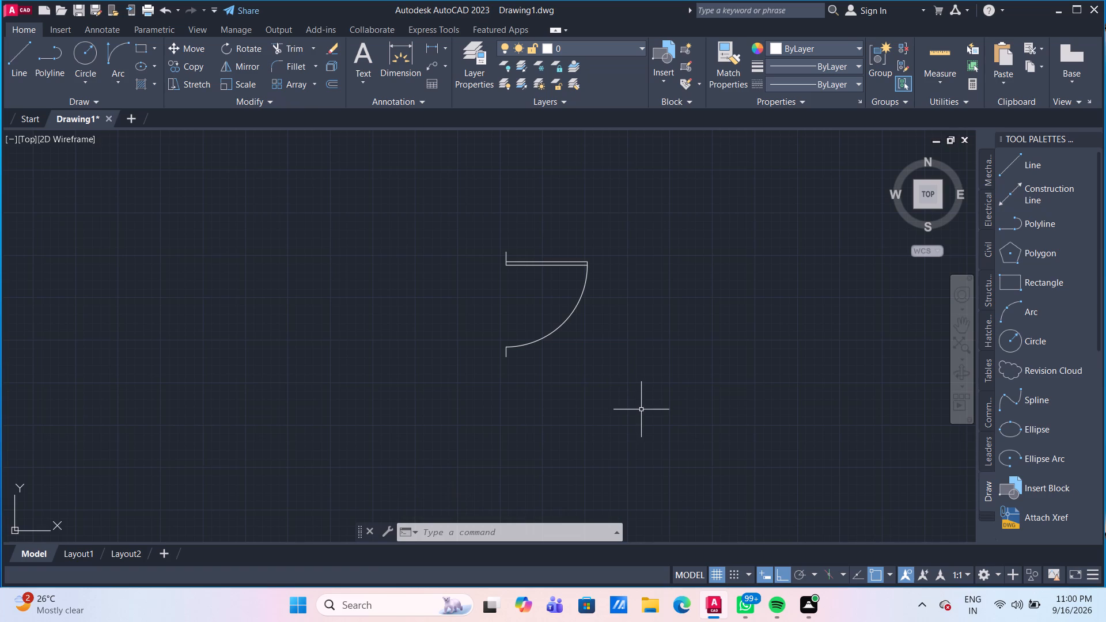
Mirror the grouped 2' door northward about a horizontal line through its upper jamb line's top end, erasing the source.
scroll(660, 428, "down", 1)
middle_click(647, 395)
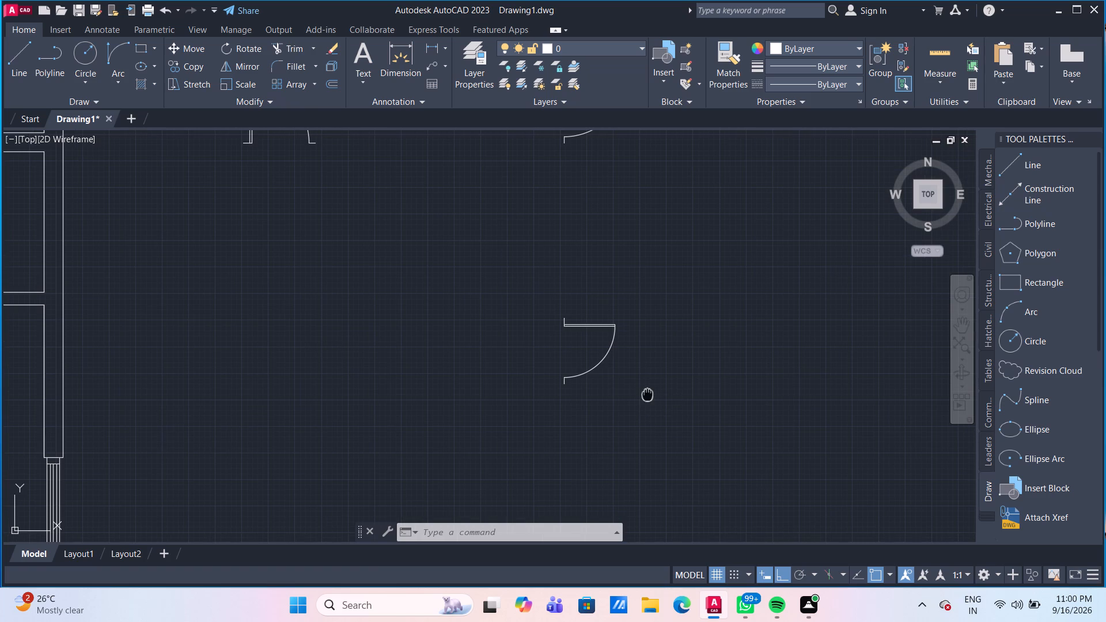
left_click_drag(648, 406, 616, 373)
left_click(532, 275)
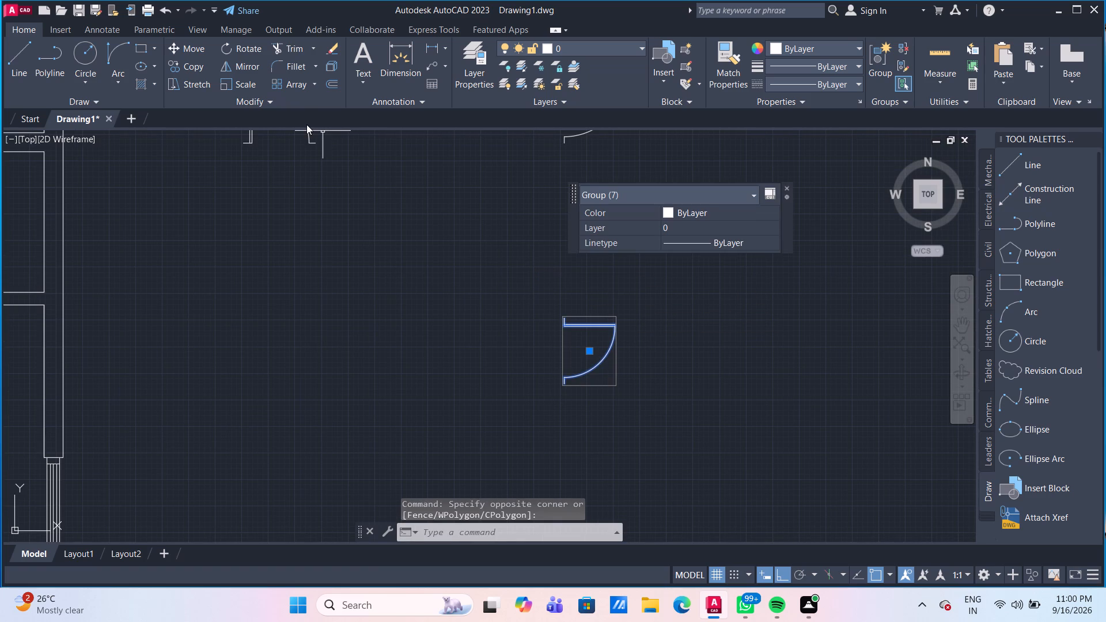
left_click(253, 69)
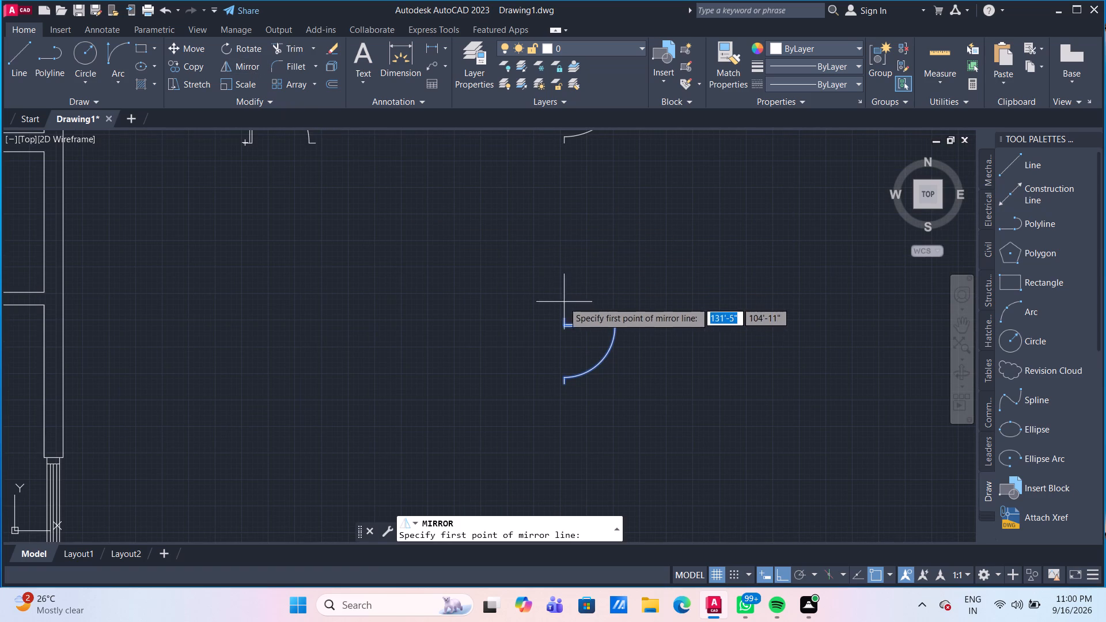
left_click_drag(560, 320, 560, 327)
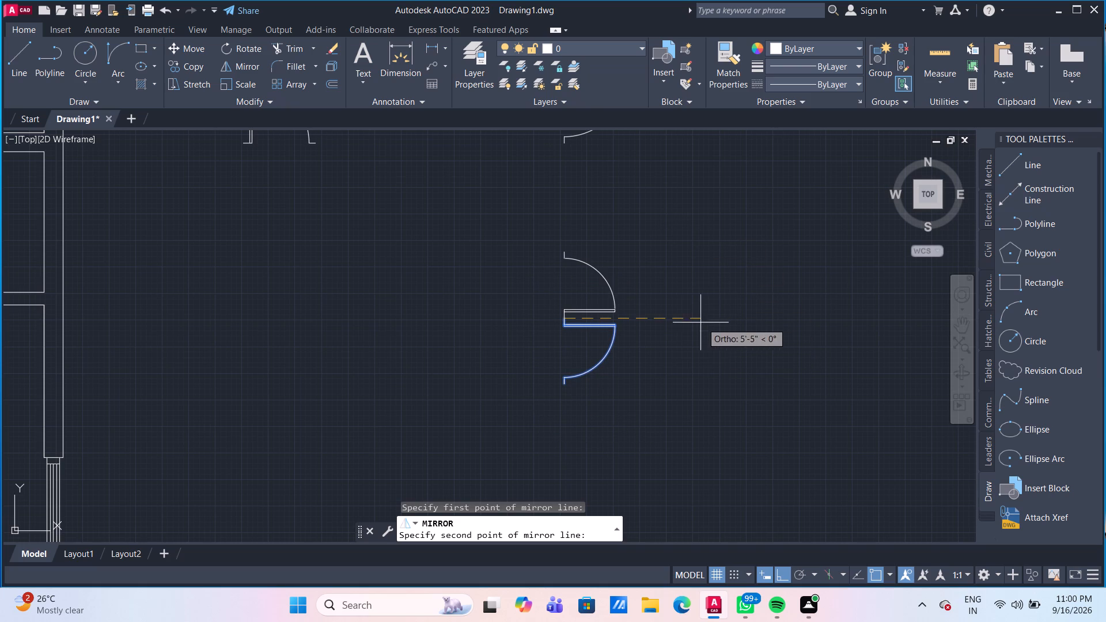
left_click(650, 331)
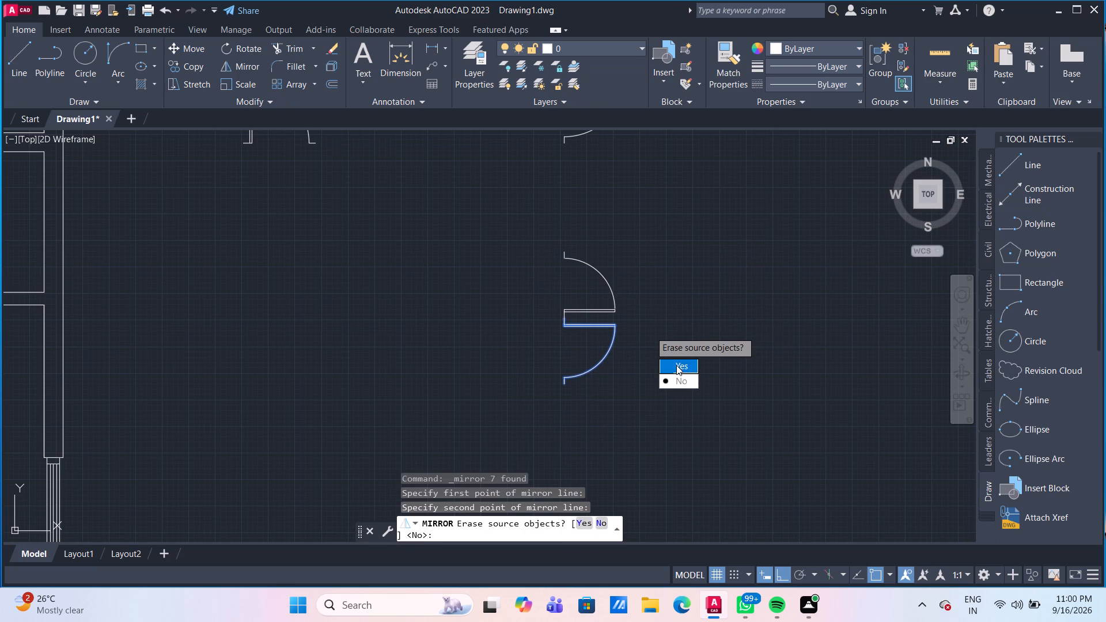
left_click_drag(676, 365, 650, 331)
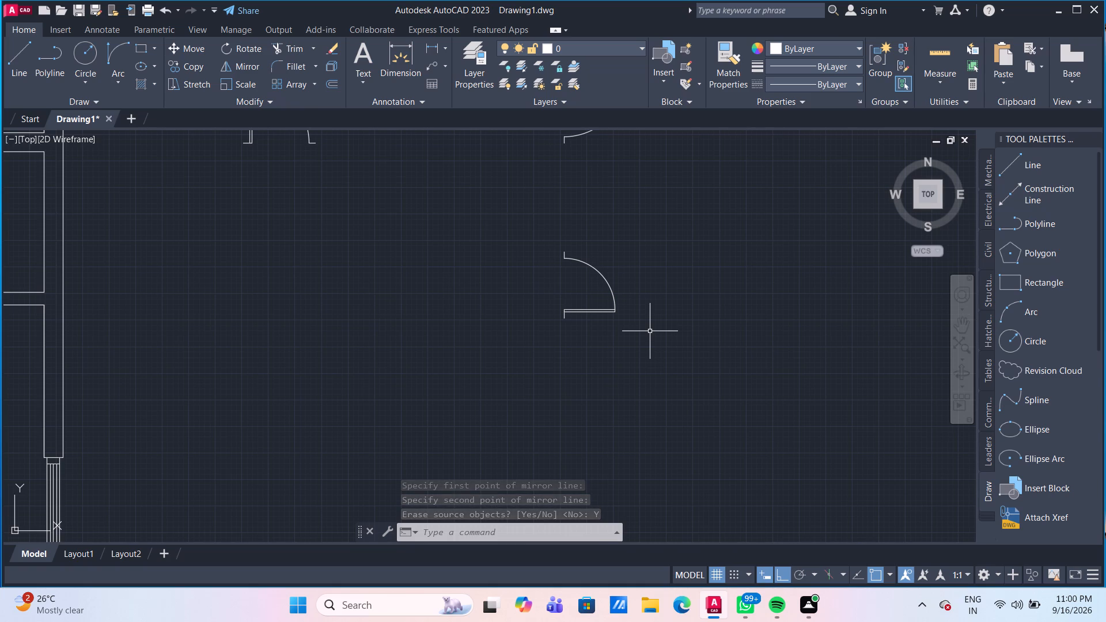
Mirror the 2' door eastward about a vertical line through the leaf's free end, keeping the source.
left_click_drag(650, 331, 638, 325)
left_click(593, 289)
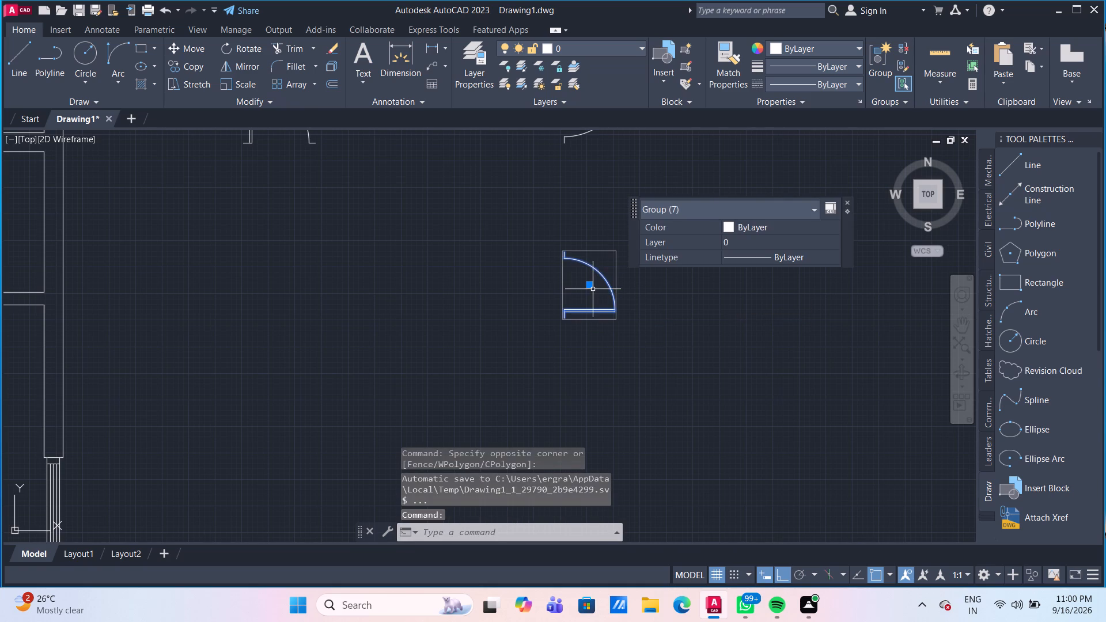
left_click(247, 63)
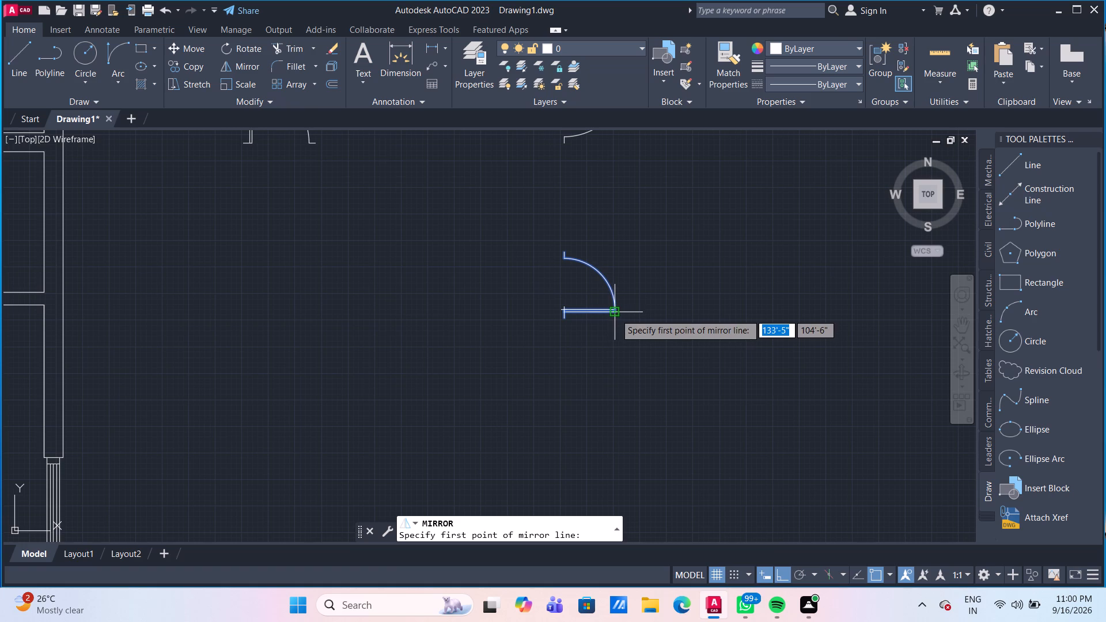
left_click_drag(615, 314, 623, 324)
left_click(623, 339)
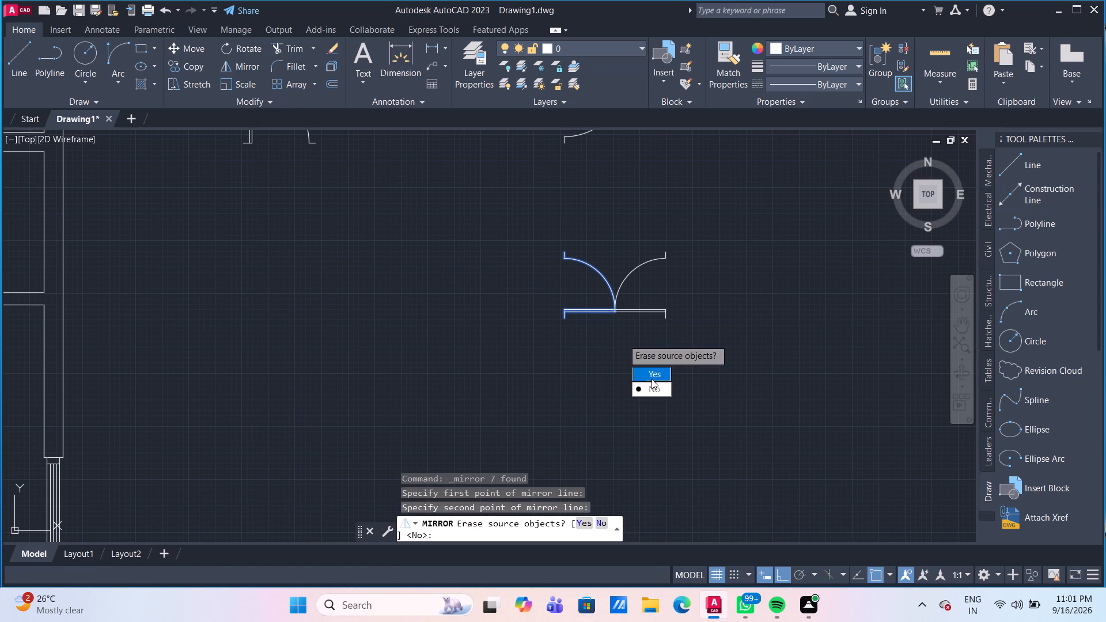
left_click_drag(653, 386, 623, 339)
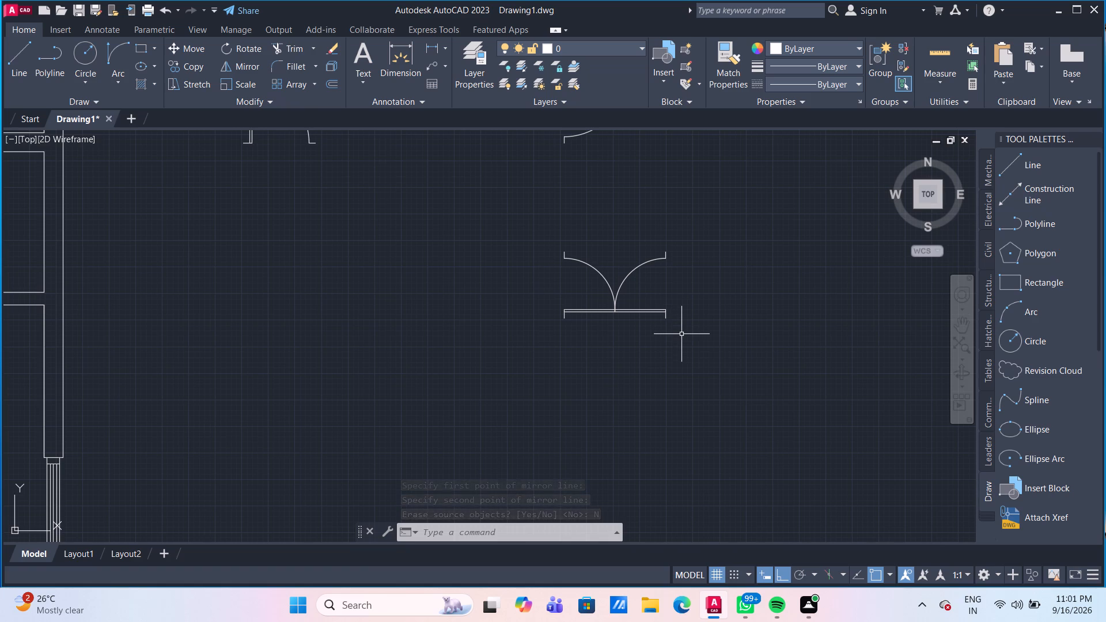
Mirror the eastern 2' door northward about a horizontal line through the top end of its upper jamb line, keeping the source.
left_click_drag(682, 335, 675, 321)
left_click(650, 238)
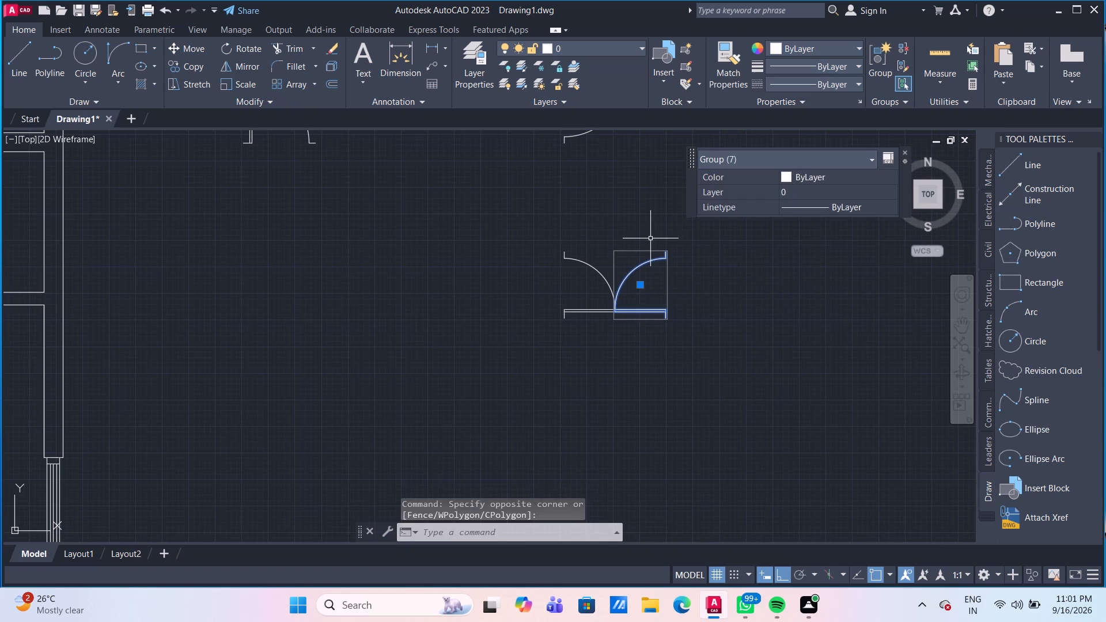
left_click(240, 44)
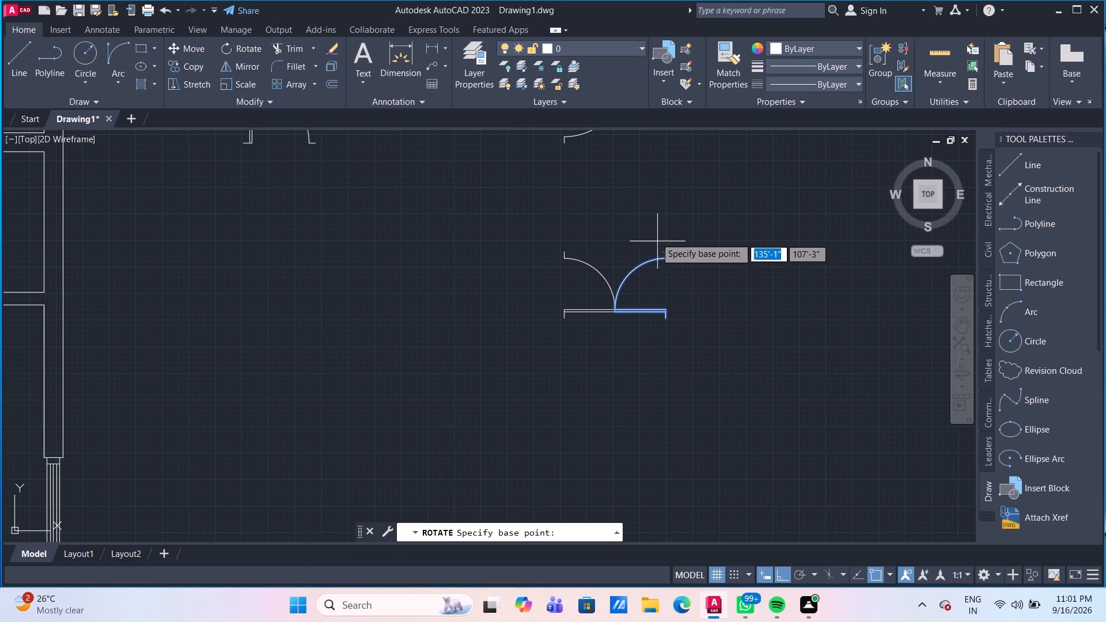
left_click(249, 67)
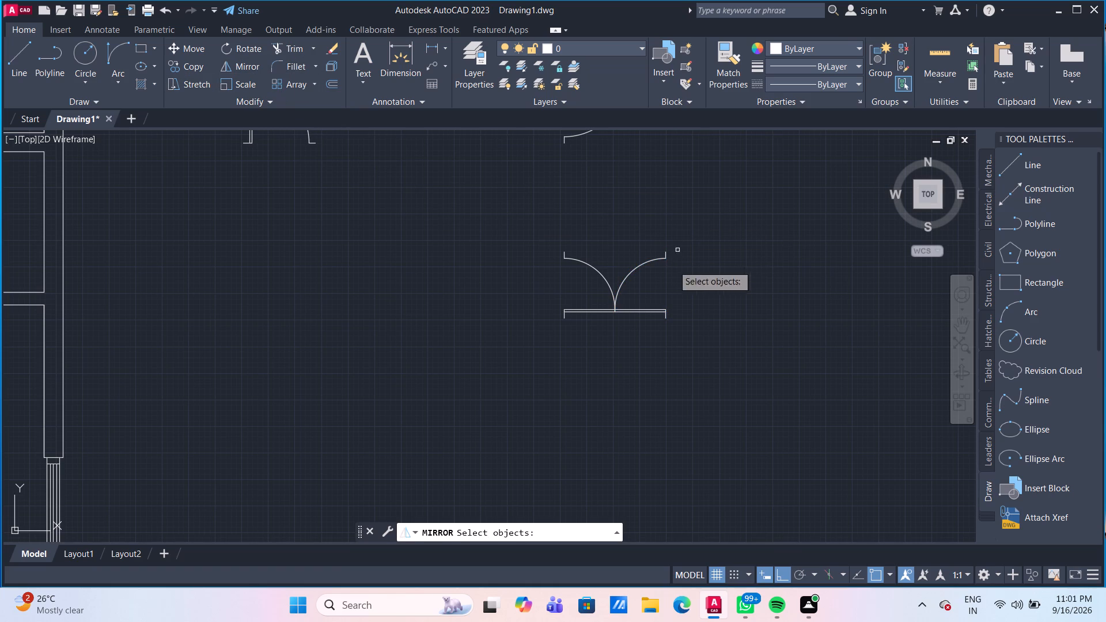
left_click_drag(685, 351, 663, 292)
left_click(632, 249)
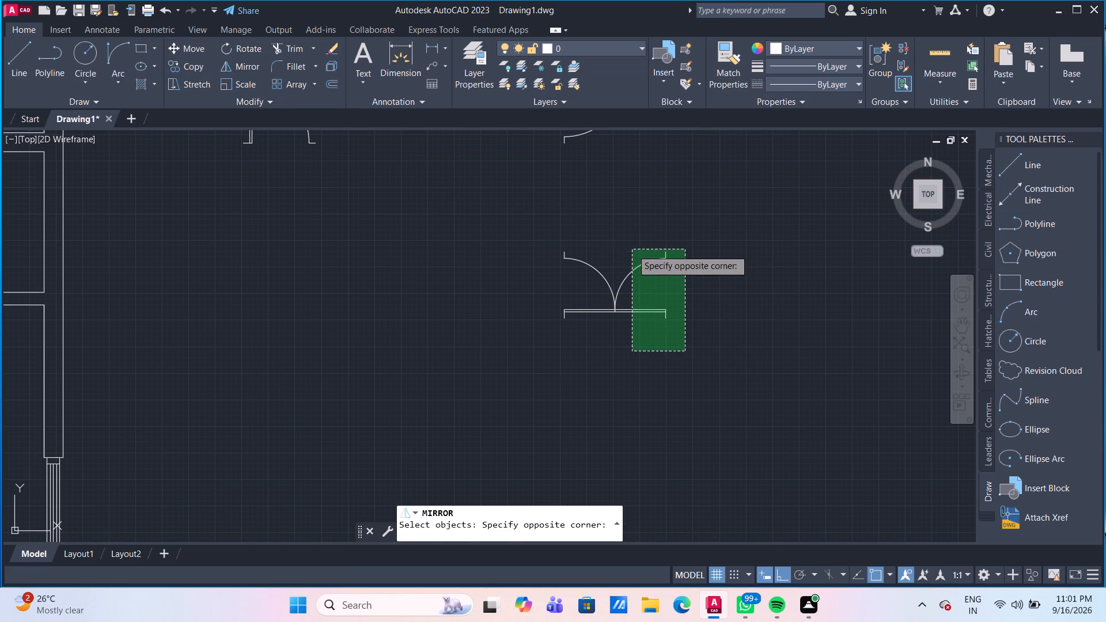
key("Return")
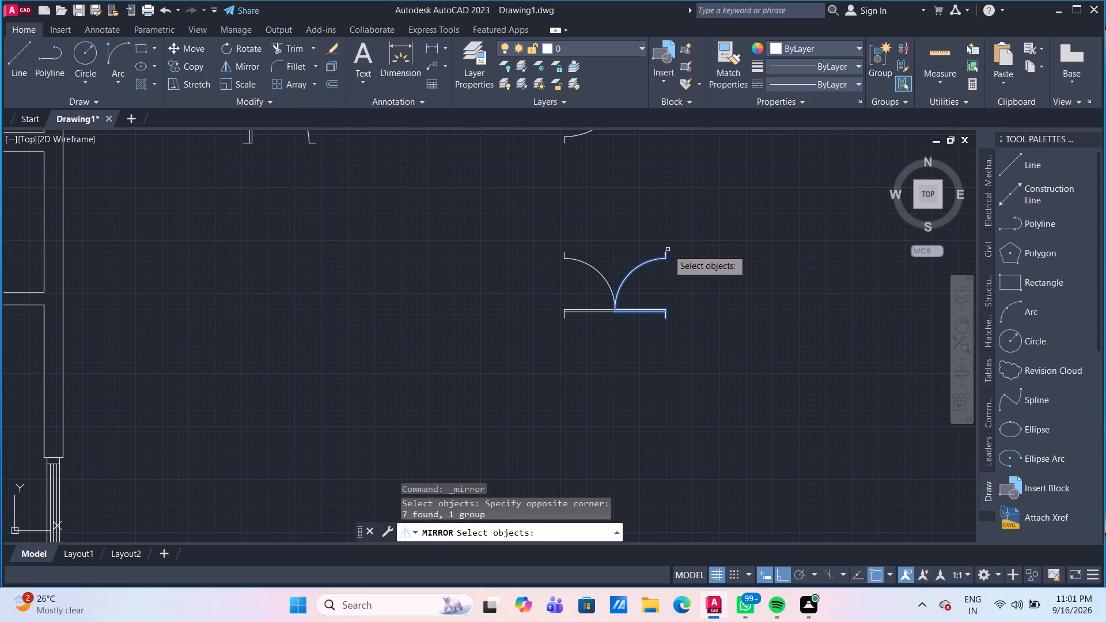
left_click(668, 249)
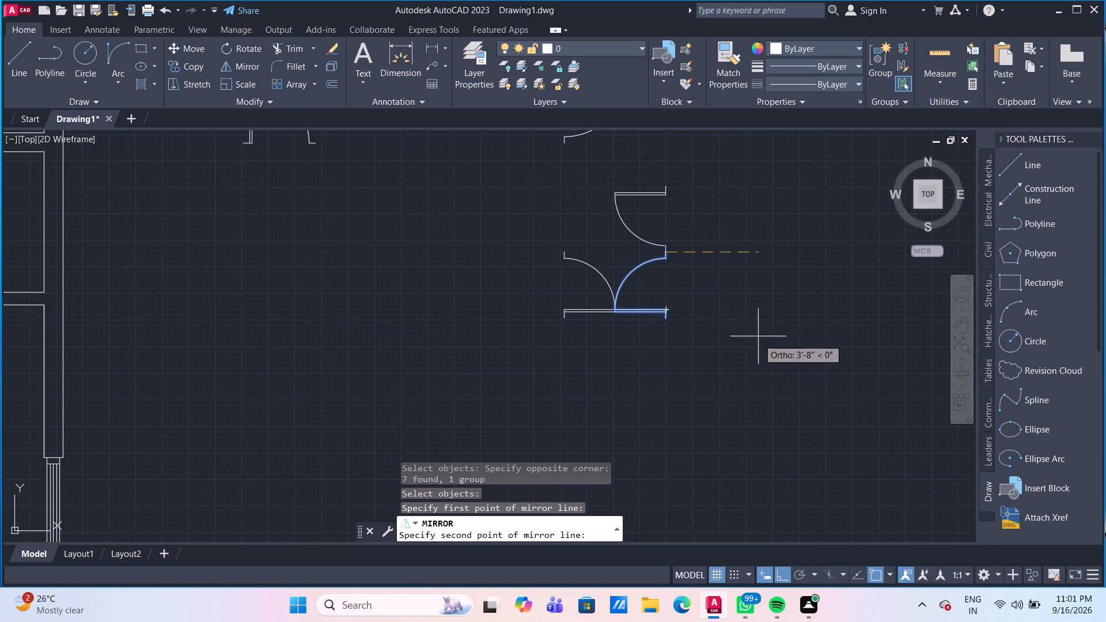
left_click(728, 238)
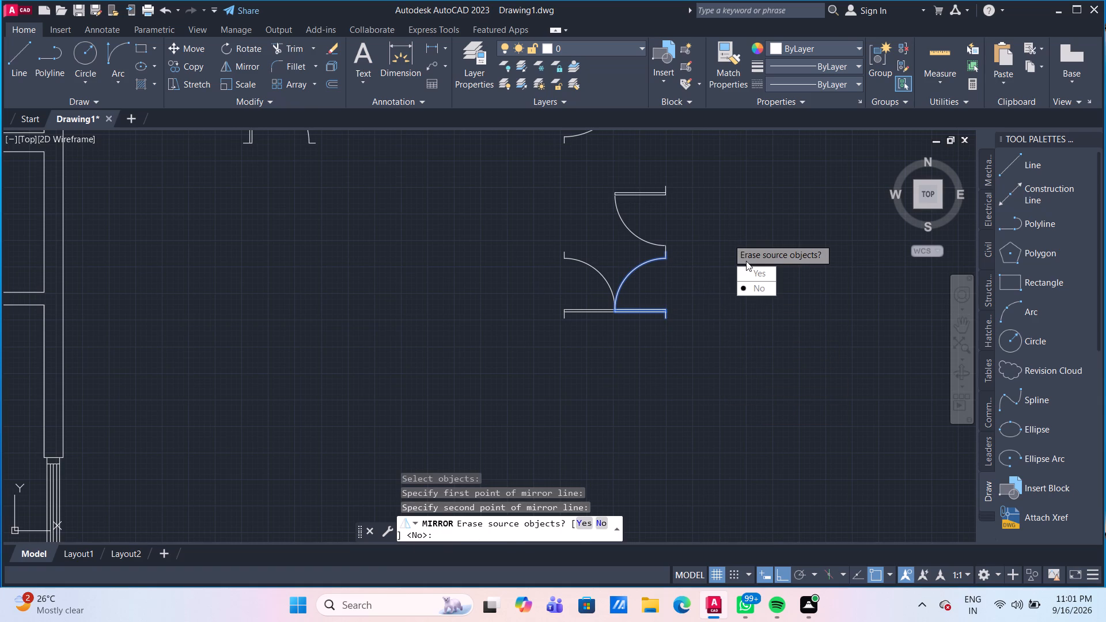
left_click_drag(759, 287, 728, 238)
Rotate the northern 2' door copy 270° about the bottom end of its lower jamb line.
left_click_drag(697, 226, 656, 199)
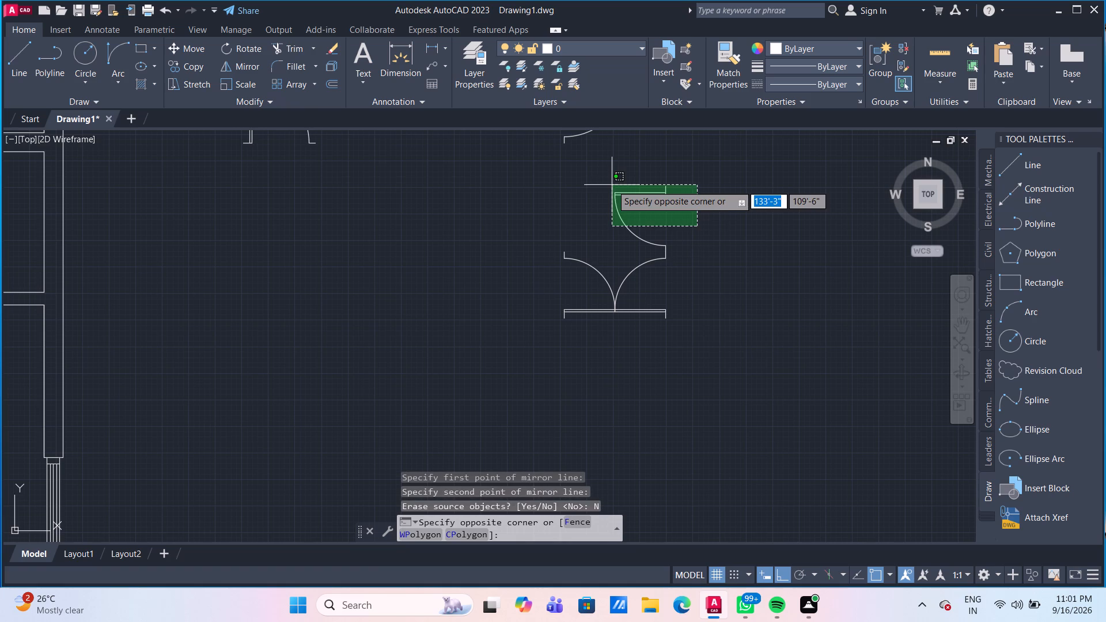
left_click(607, 182)
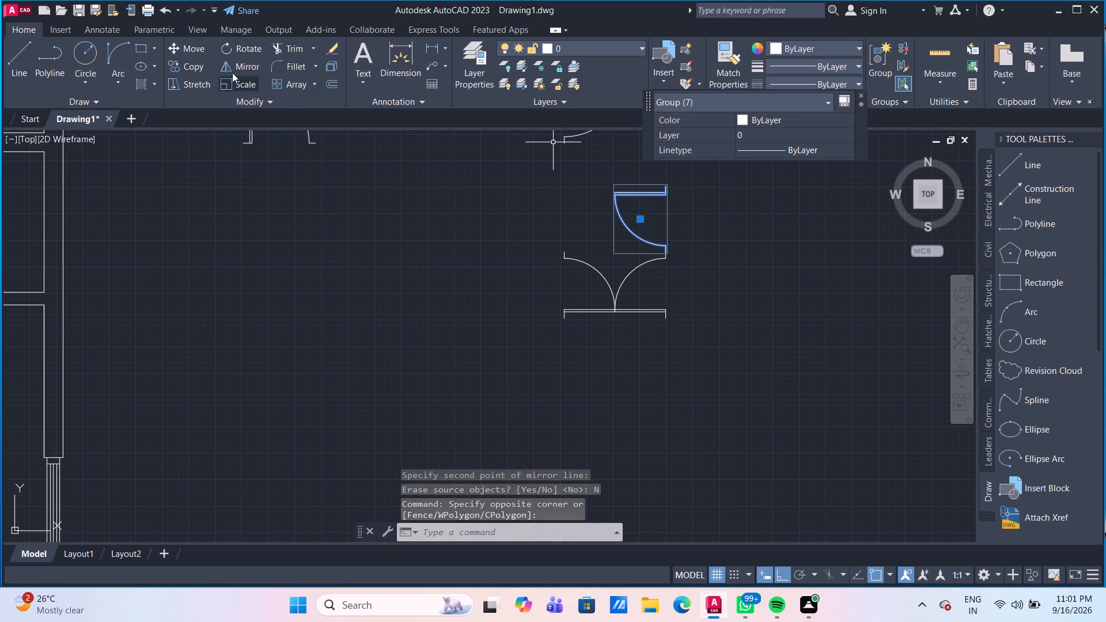
left_click(248, 49)
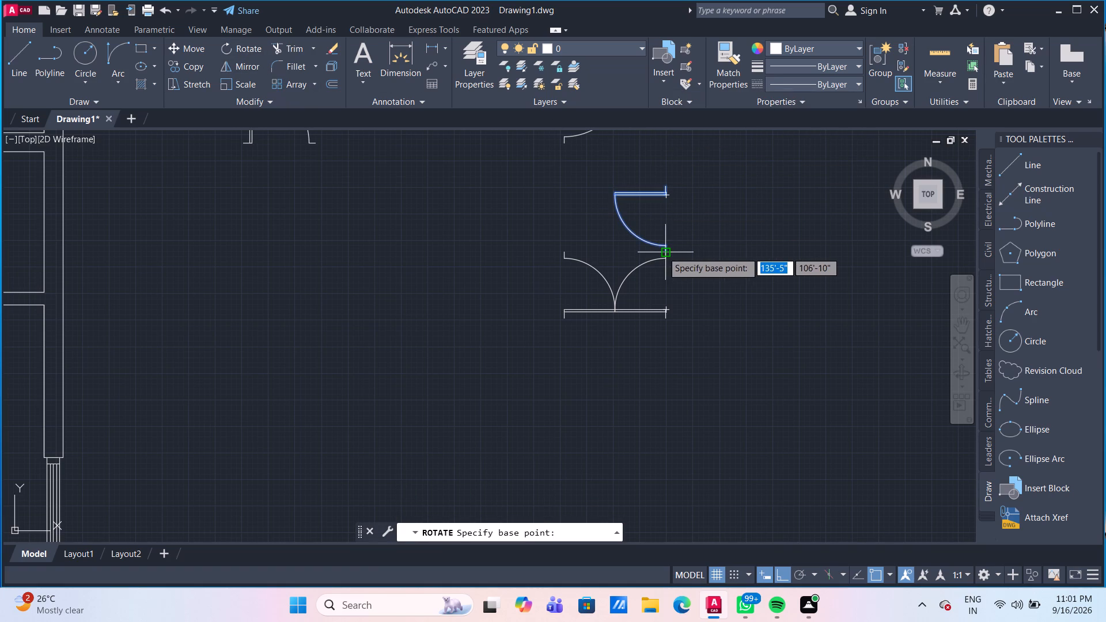
left_click_drag(662, 252, 624, 237)
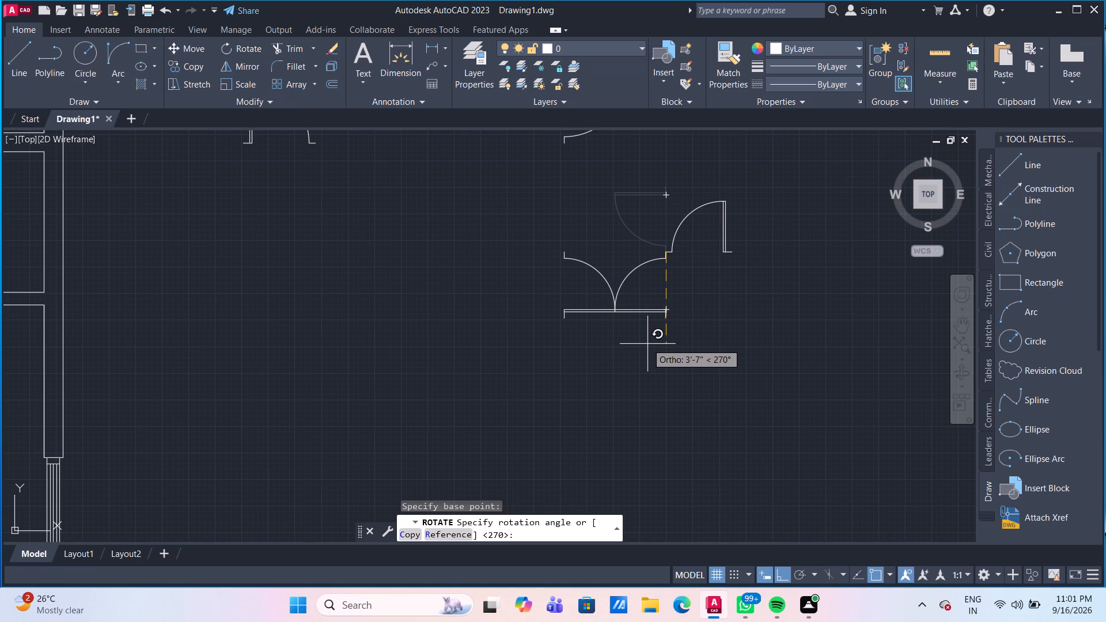
left_click(649, 344)
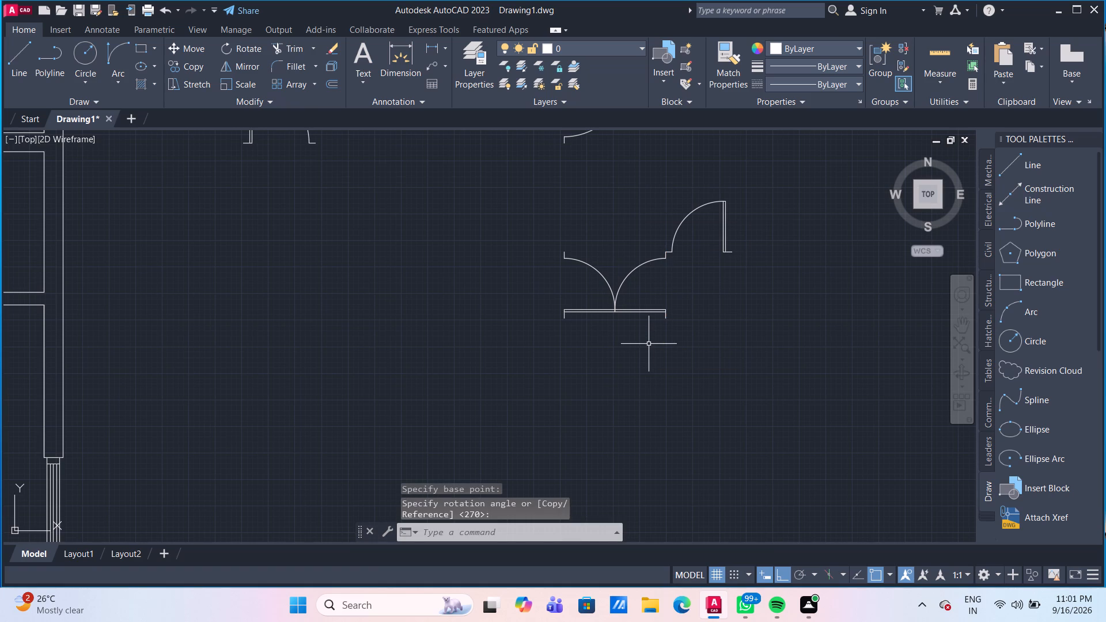
Mirror the rotated 2' door eastward about a vertical line through its eastern jamb line's outer end, erasing the source.
left_click_drag(763, 266, 751, 252)
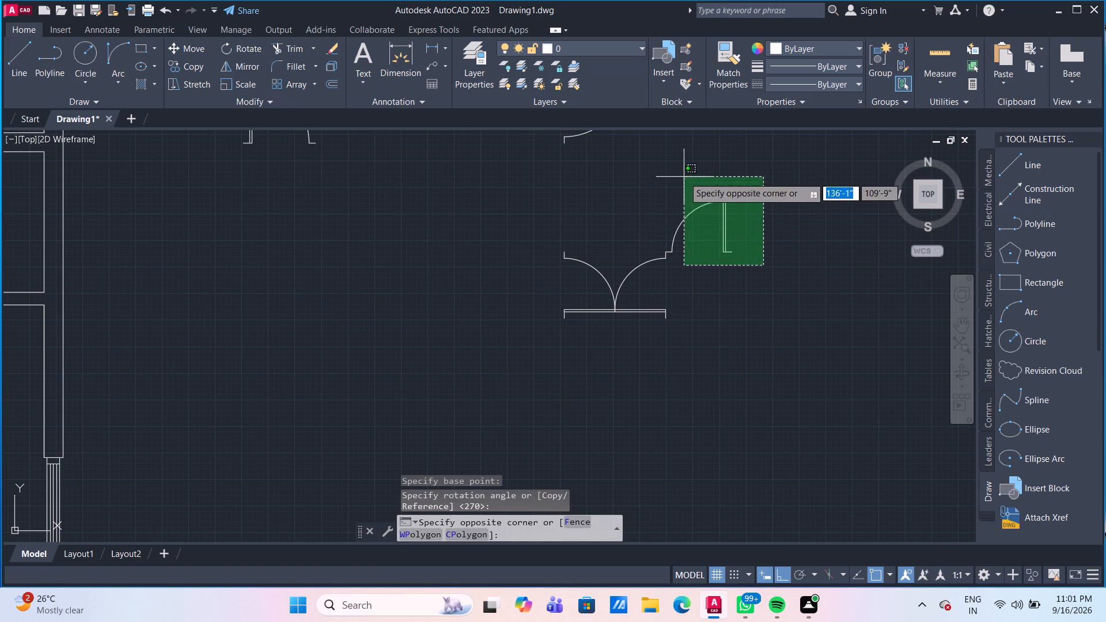
left_click(684, 177)
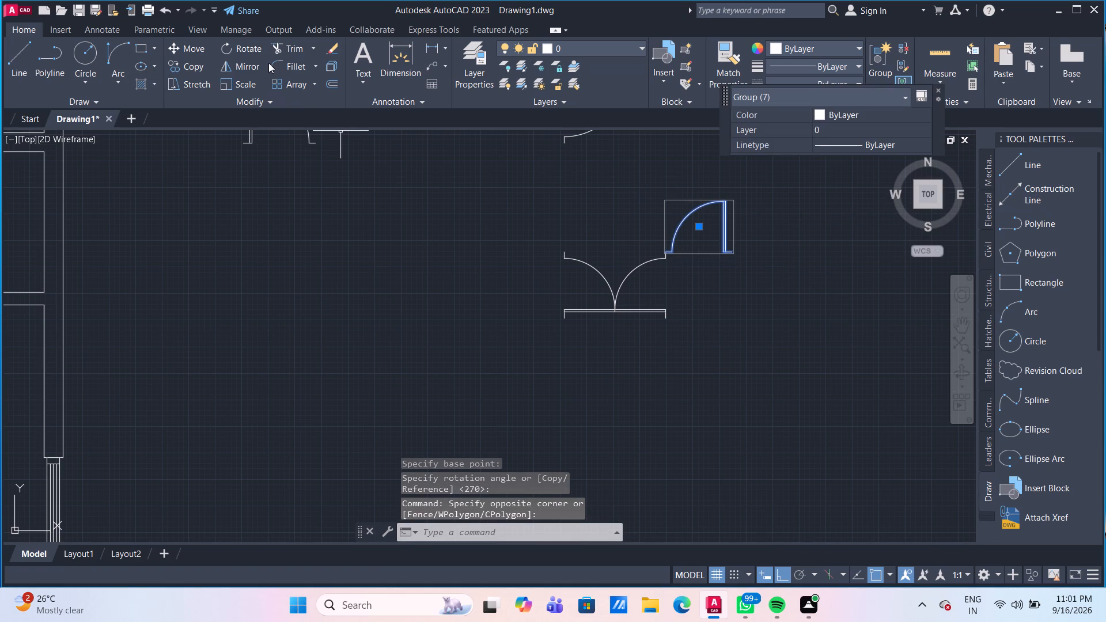
left_click(254, 65)
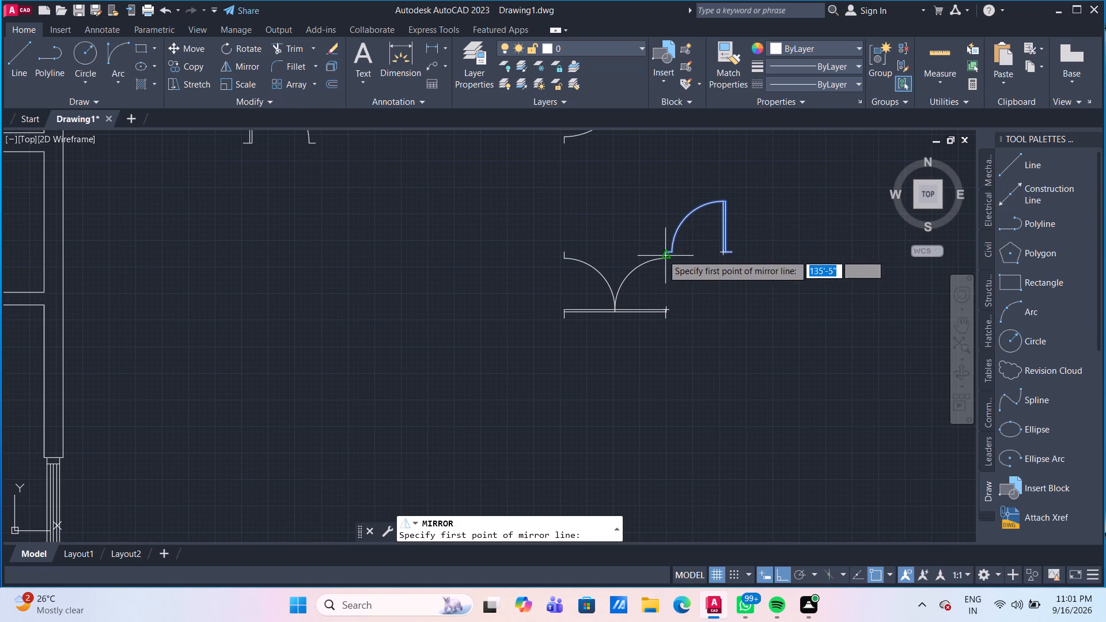
left_click_drag(734, 250, 735, 262)
left_click(734, 293)
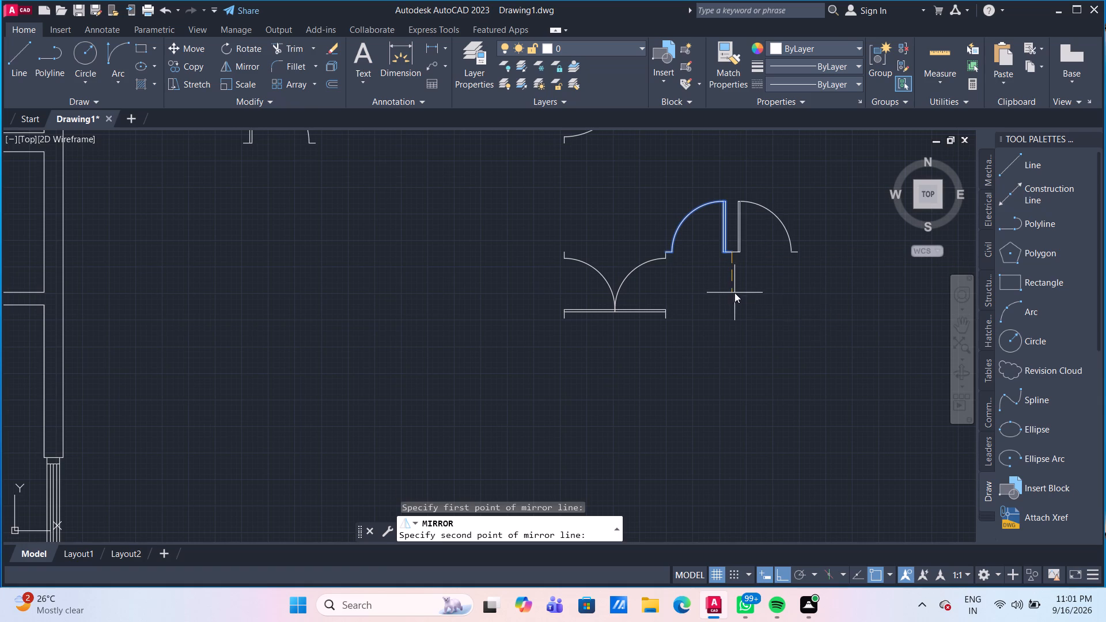
left_click_drag(767, 328, 734, 293)
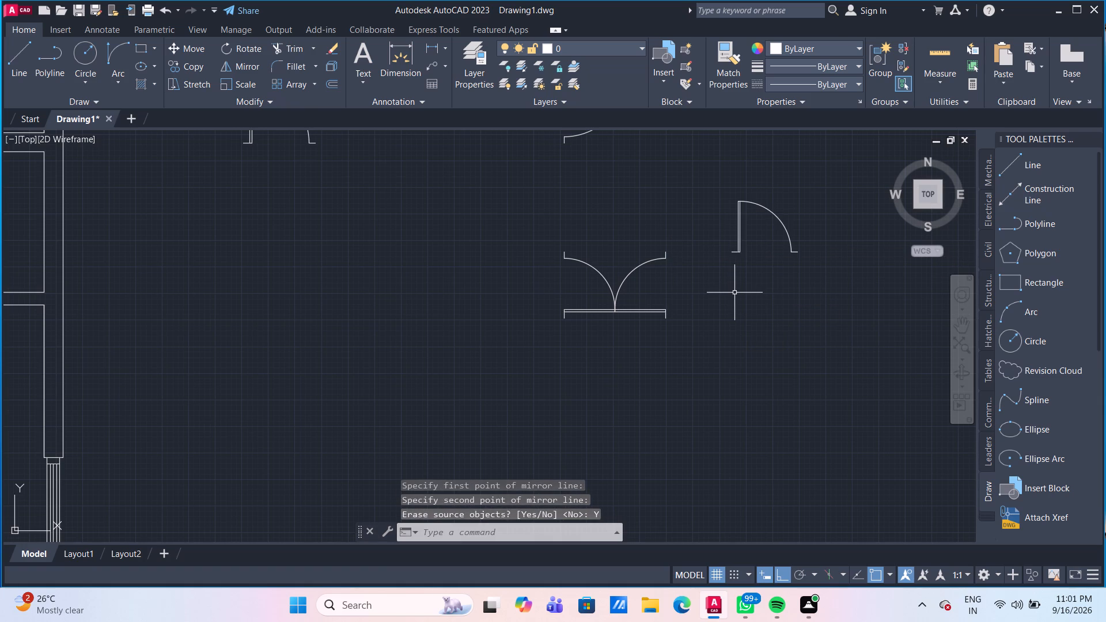
Copy the grouped 2'6" door from its western jamb end to the wall end at the opening beside the west exterior wall.
scroll(730, 292, "down", 2)
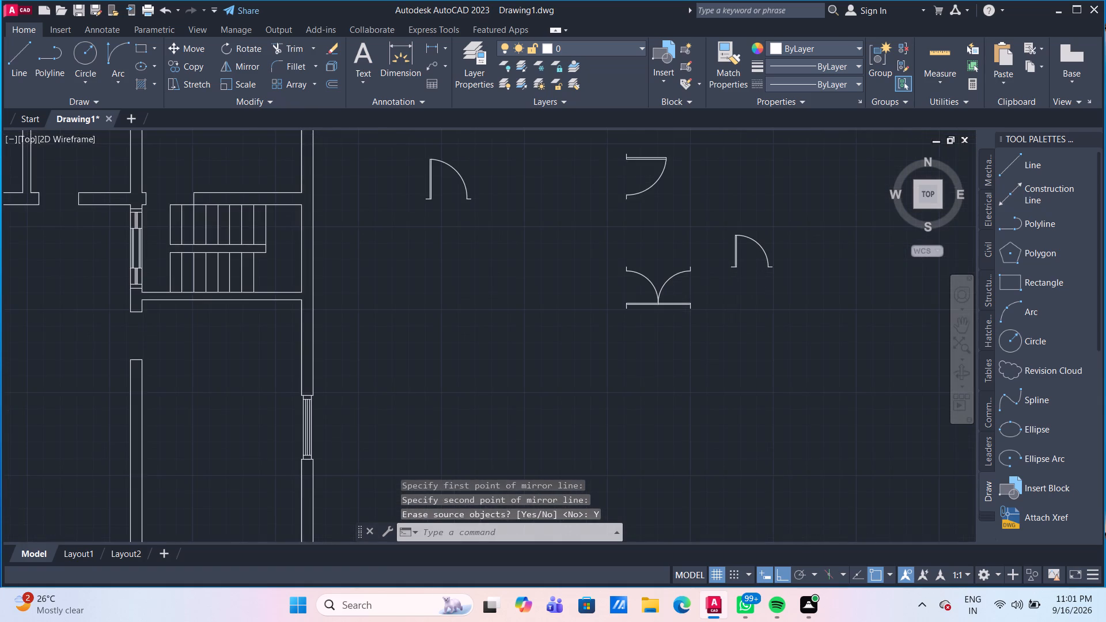
middle_click_drag(639, 270, 666, 312)
scroll(631, 298, "up", 1)
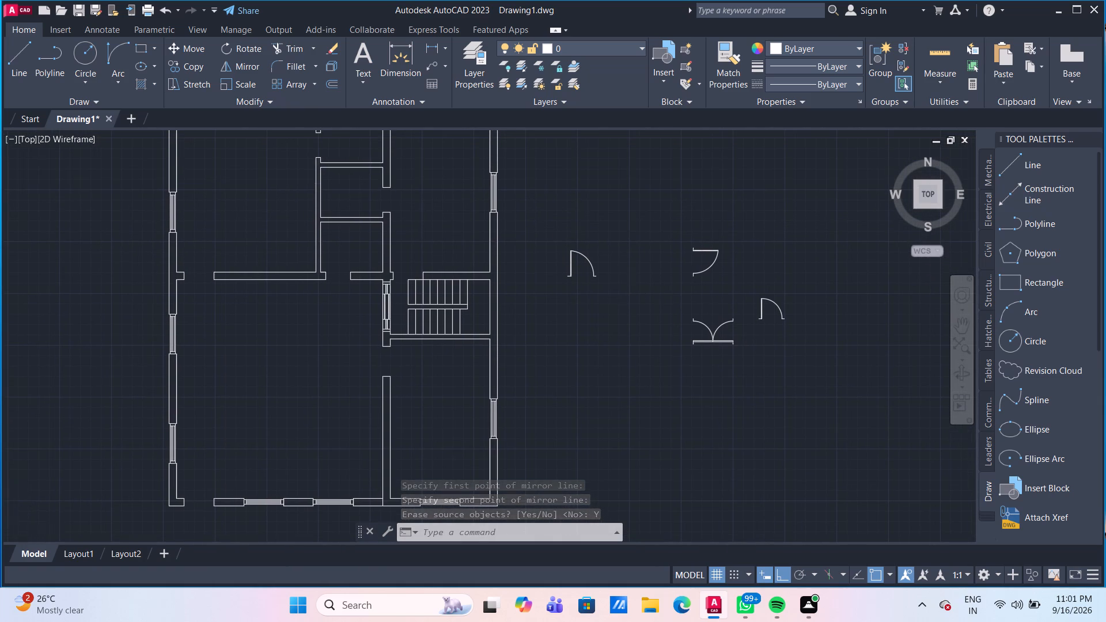
left_click_drag(585, 278, 565, 260)
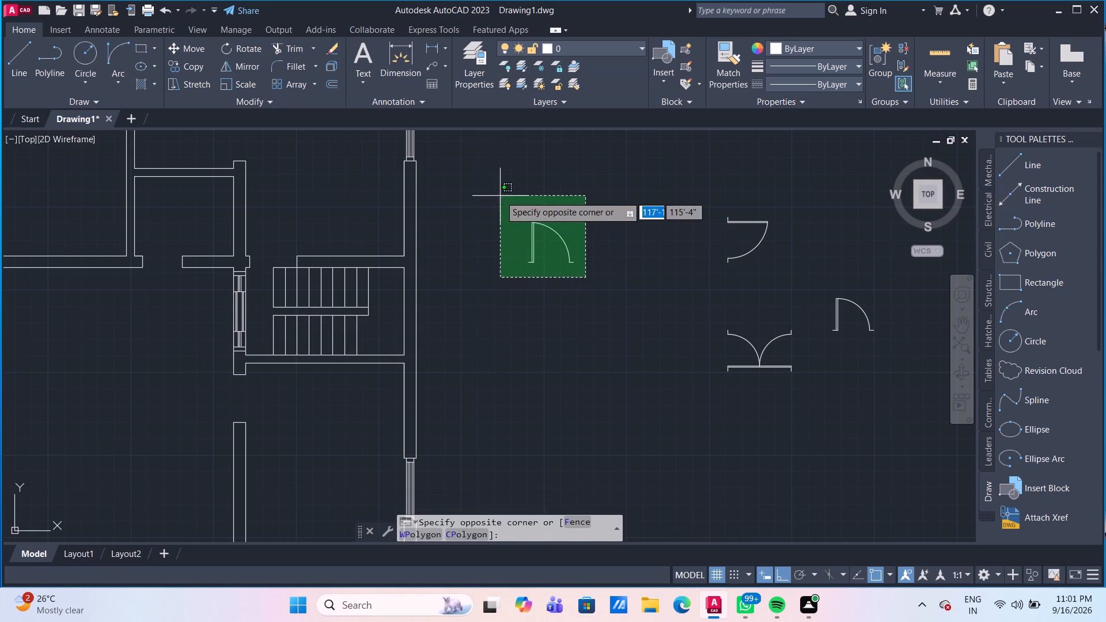
left_click(500, 196)
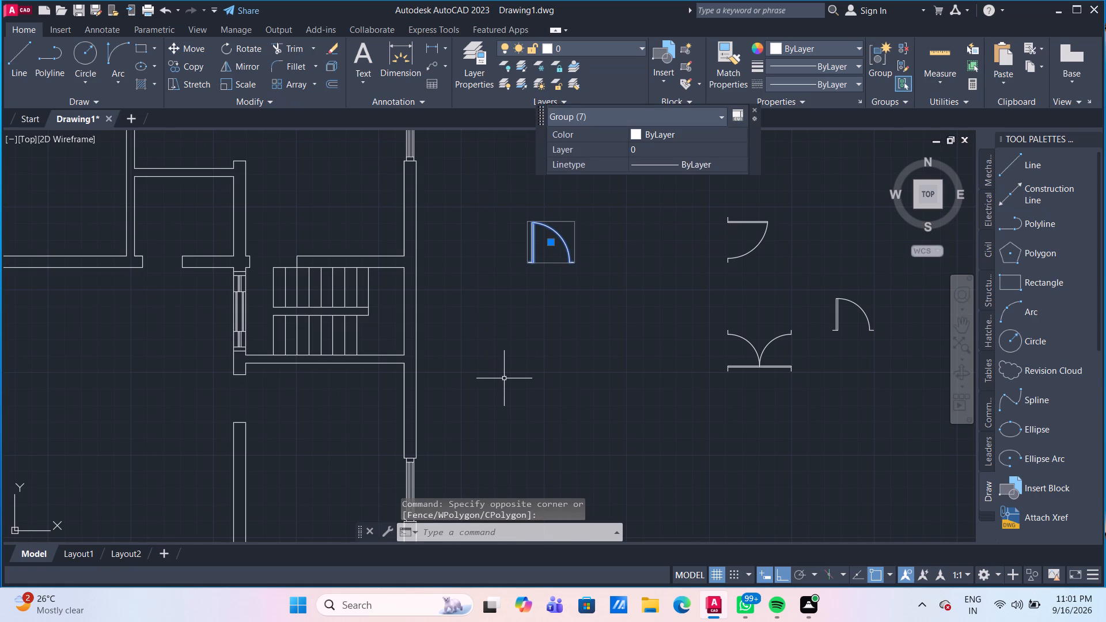
type("CO")
key("Return")
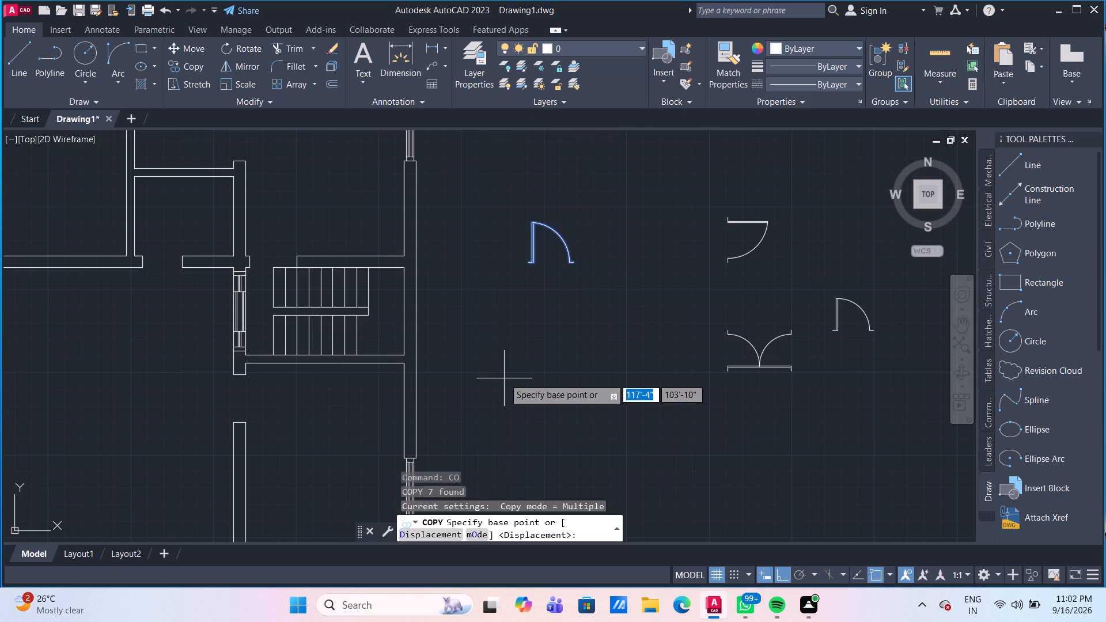
scroll(529, 282, "up", 2)
left_click(523, 234)
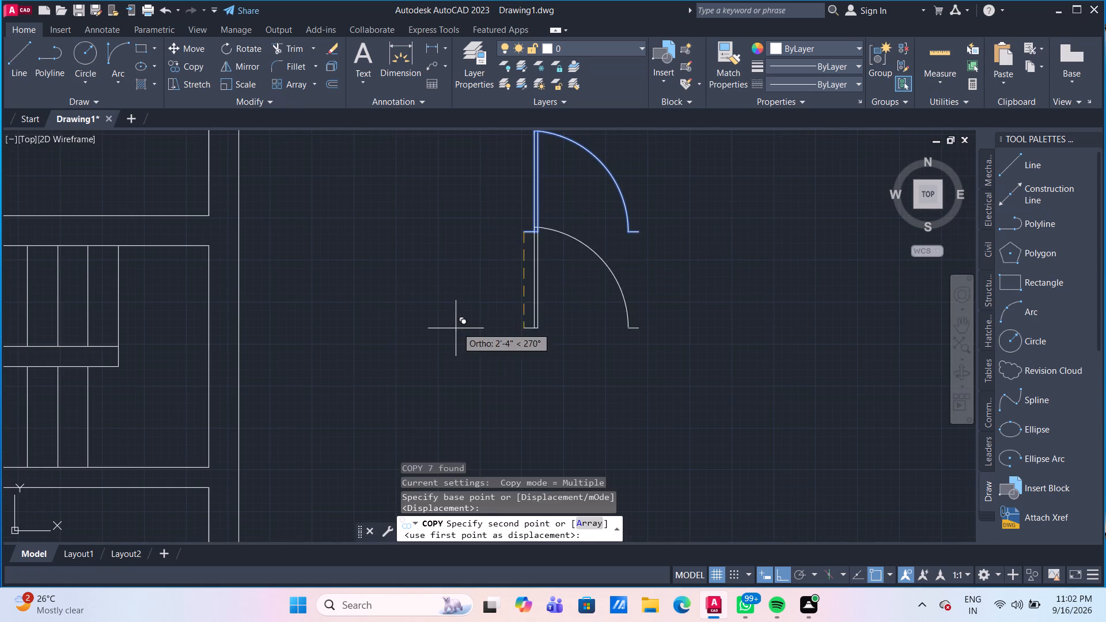
scroll(456, 328, "down", 2)
middle_click_drag(398, 343, 661, 276)
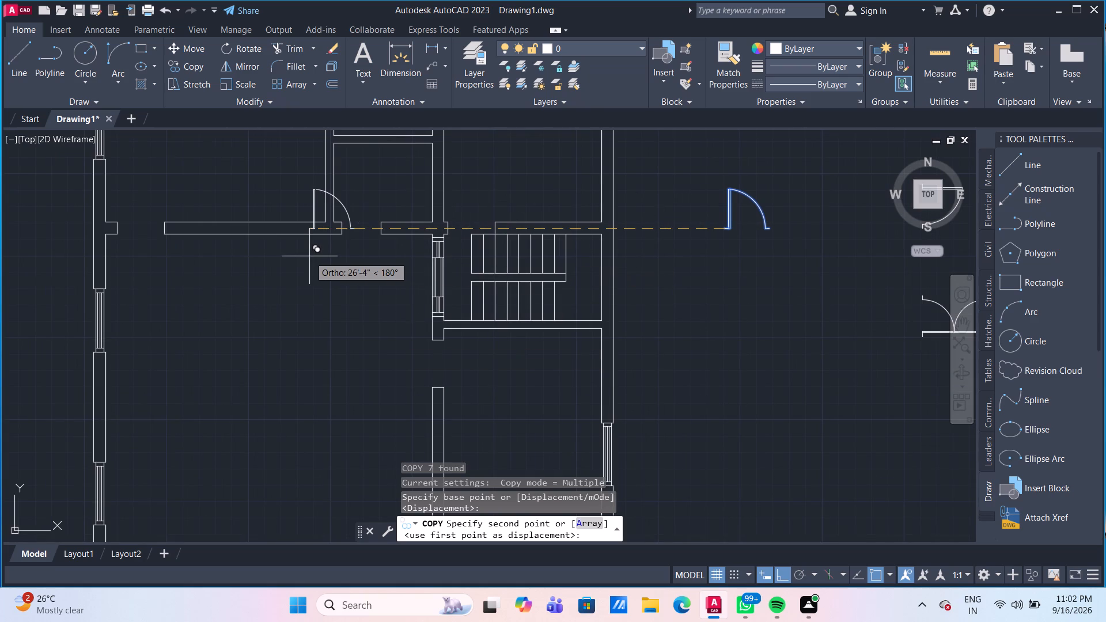
middle_click_drag(309, 256, 510, 265)
scroll(332, 221, "up", 3)
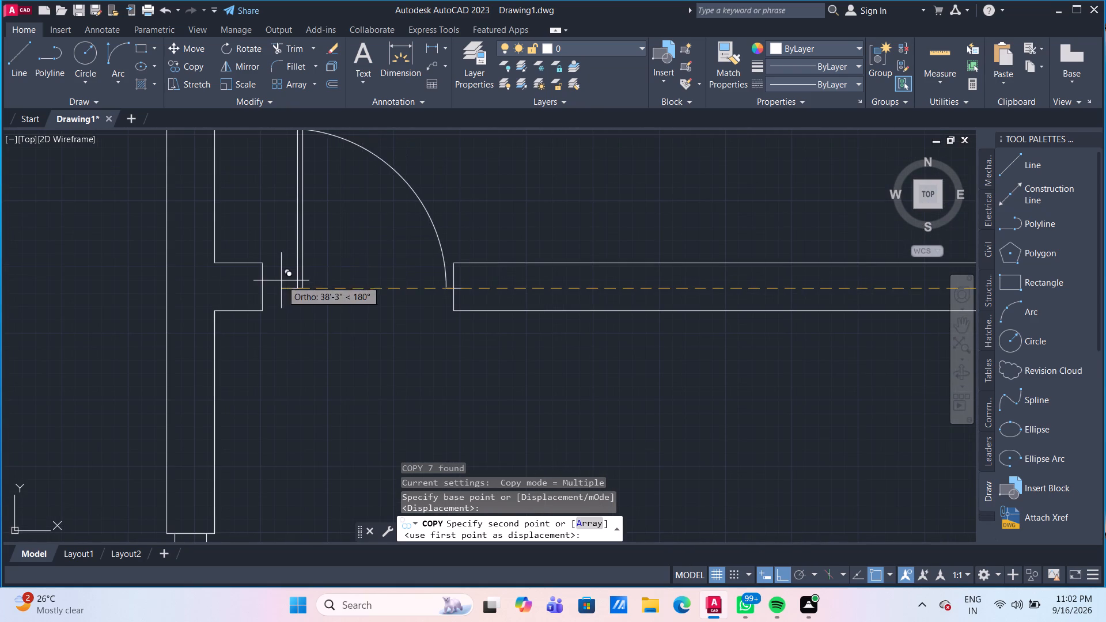
left_click(265, 285)
scroll(312, 400, "down", 1)
middle_click_drag(321, 389, 349, 354)
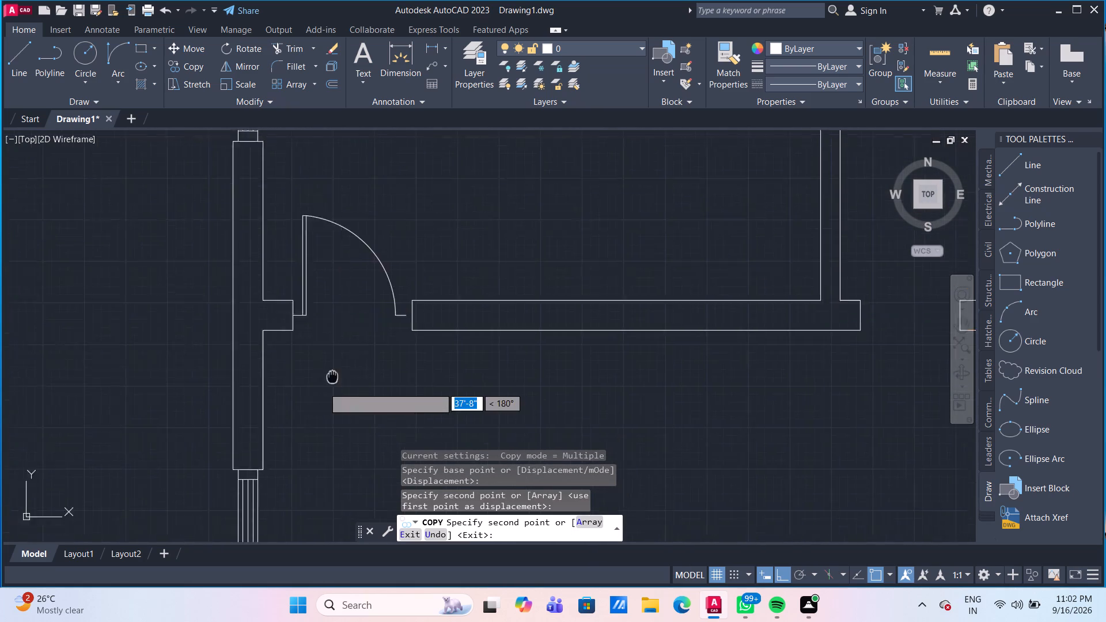
middle_click_drag(349, 354, 388, 289)
scroll(388, 289, "down", 1)
middle_click_drag(427, 346, 457, 289)
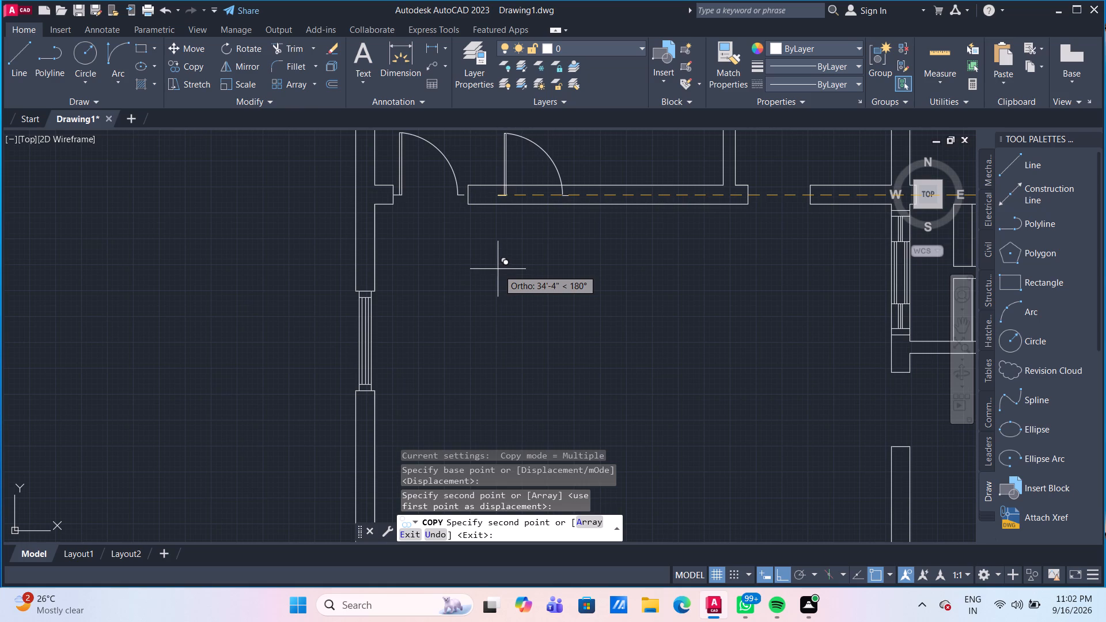
scroll(494, 278, "down", 2)
middle_click_drag(827, 283, 609, 326)
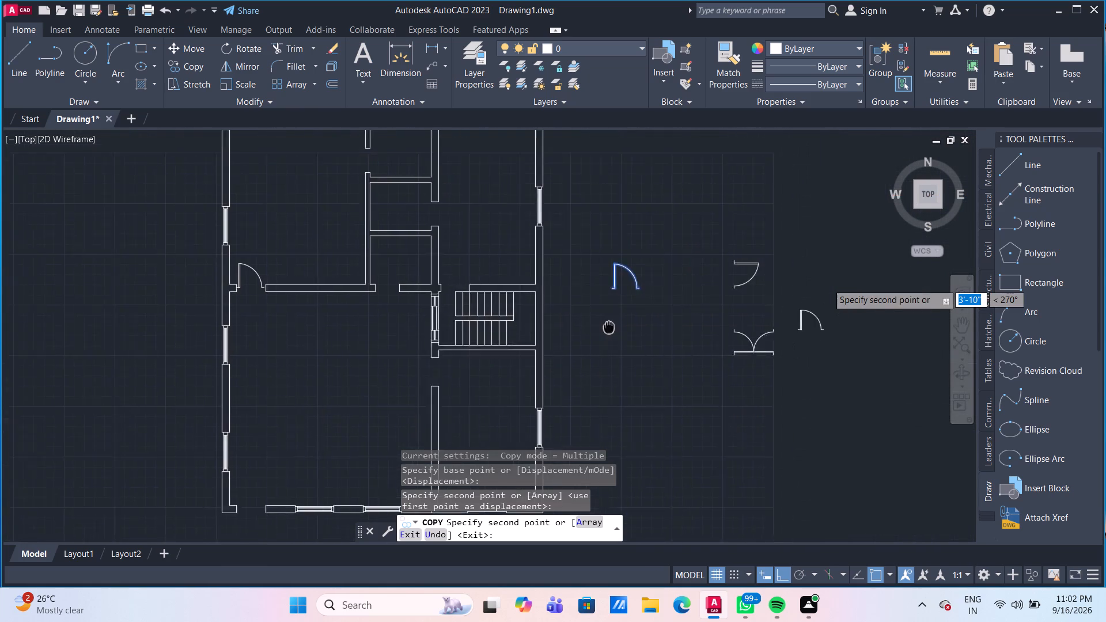
middle_click_drag(609, 326, 563, 336)
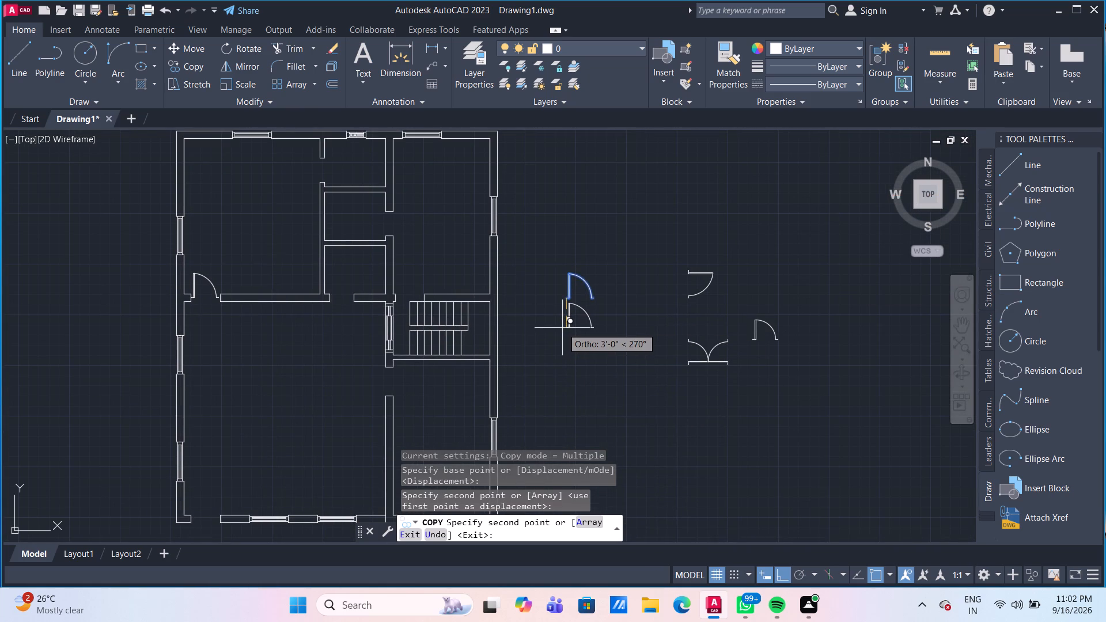
key("Escape")
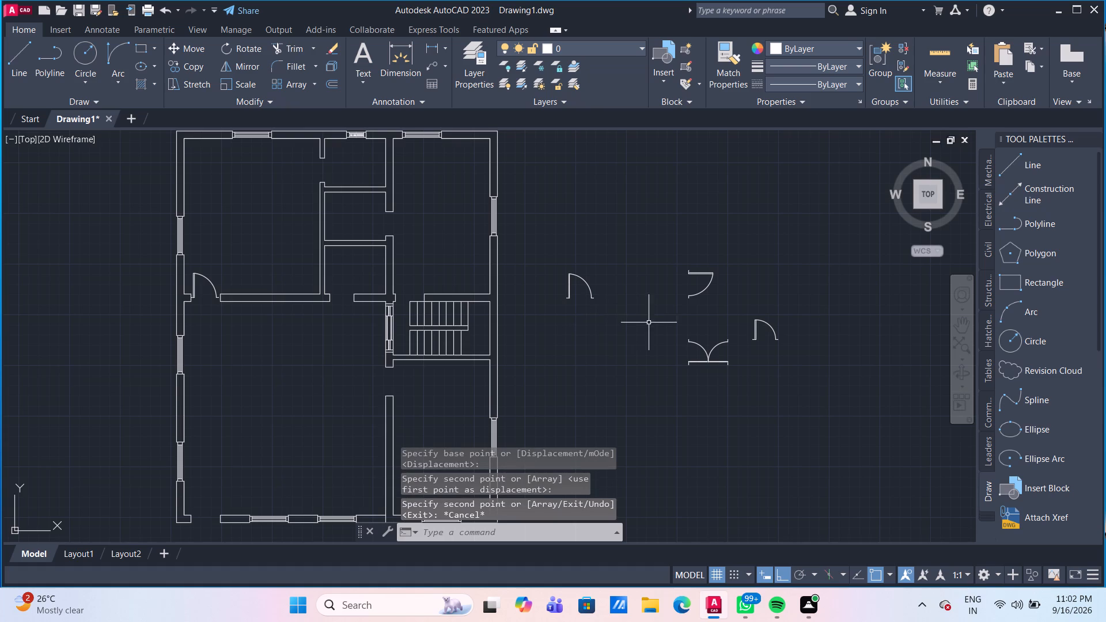
Dimension the overall width of the source 2'6" door between its jamb lines' outer ends, placing the dimension below the door.
scroll(704, 336, "up", 2)
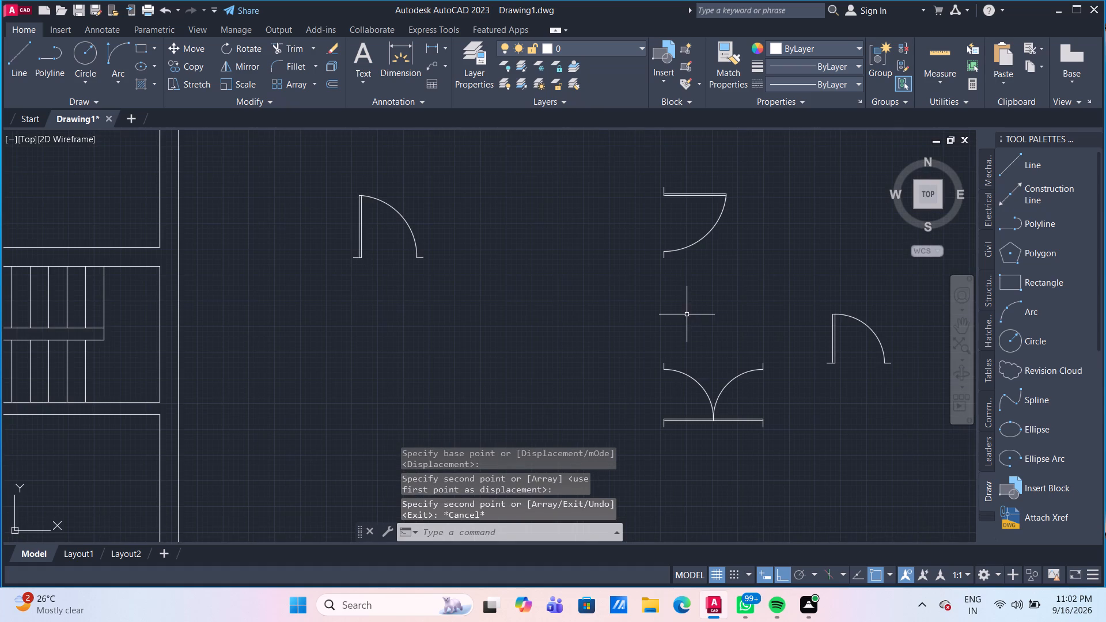
middle_click_drag(686, 314, 684, 285)
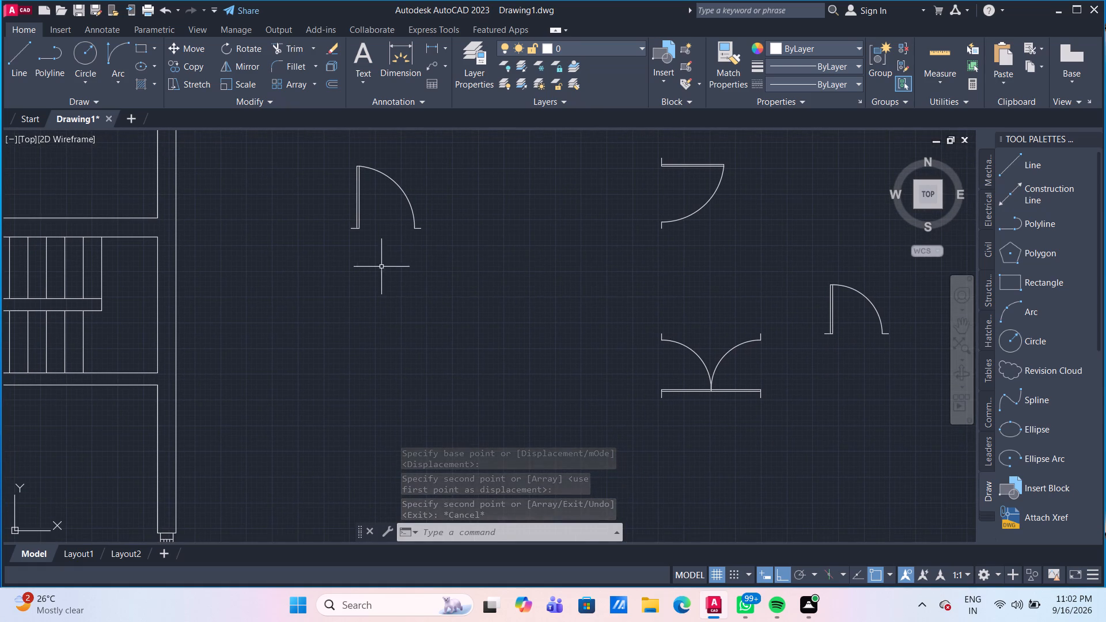
scroll(377, 248, "up", 2)
middle_click_drag(379, 248, 394, 306)
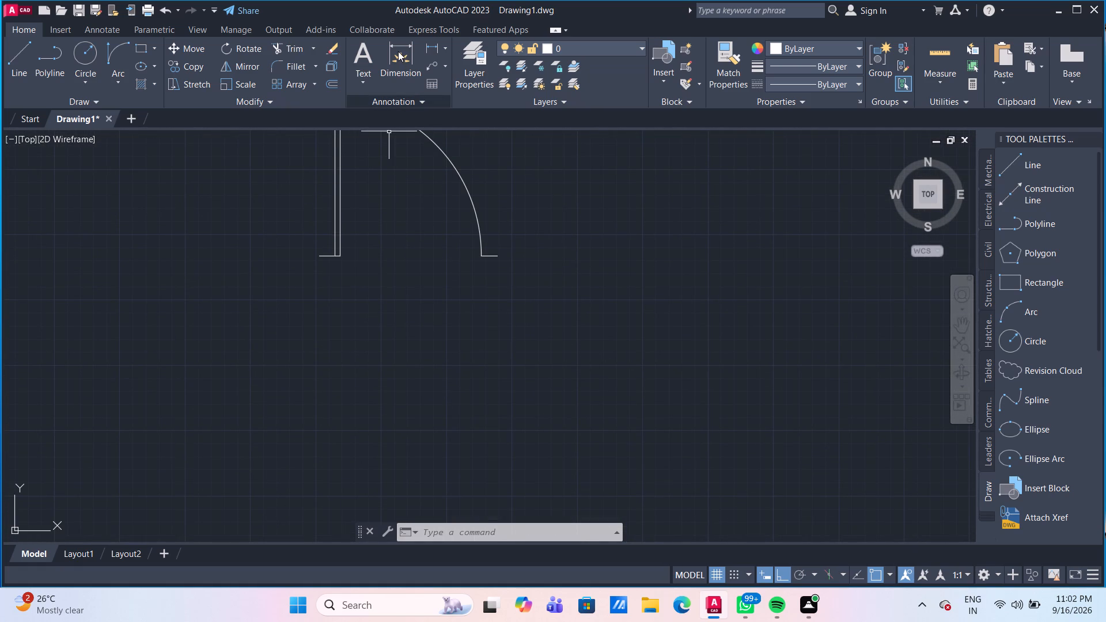
left_click_drag(398, 51, 399, 79)
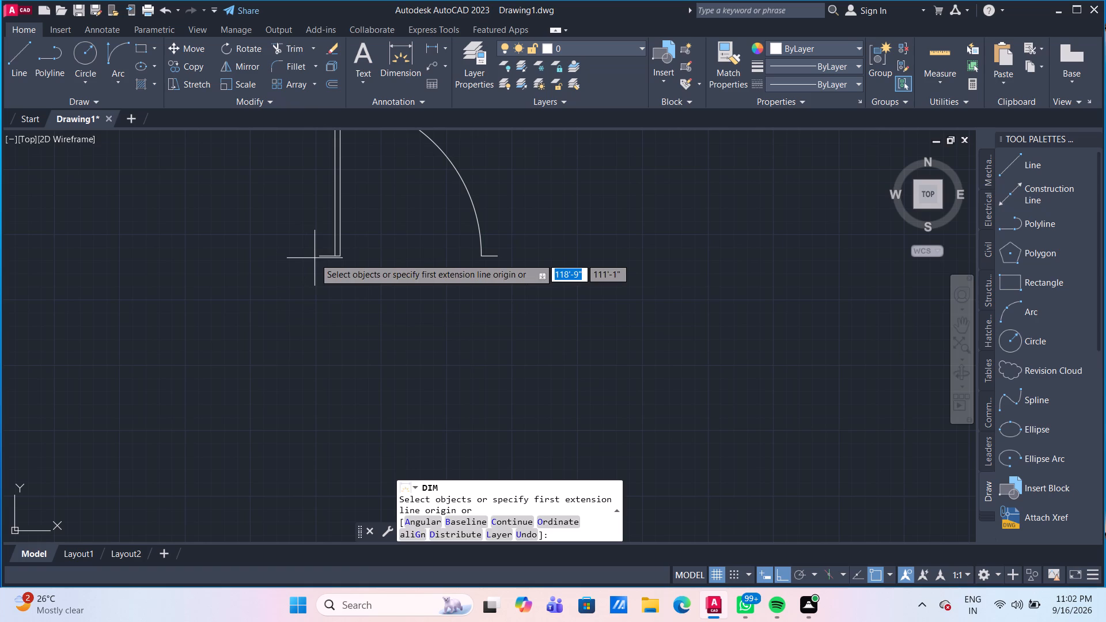
left_click(319, 258)
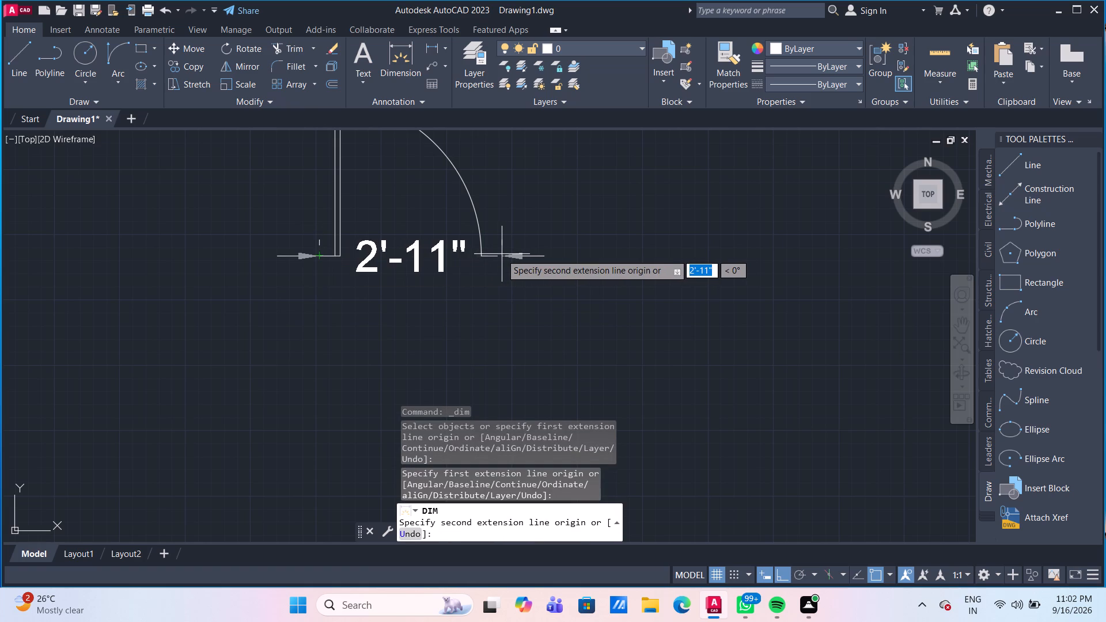
left_click(500, 254)
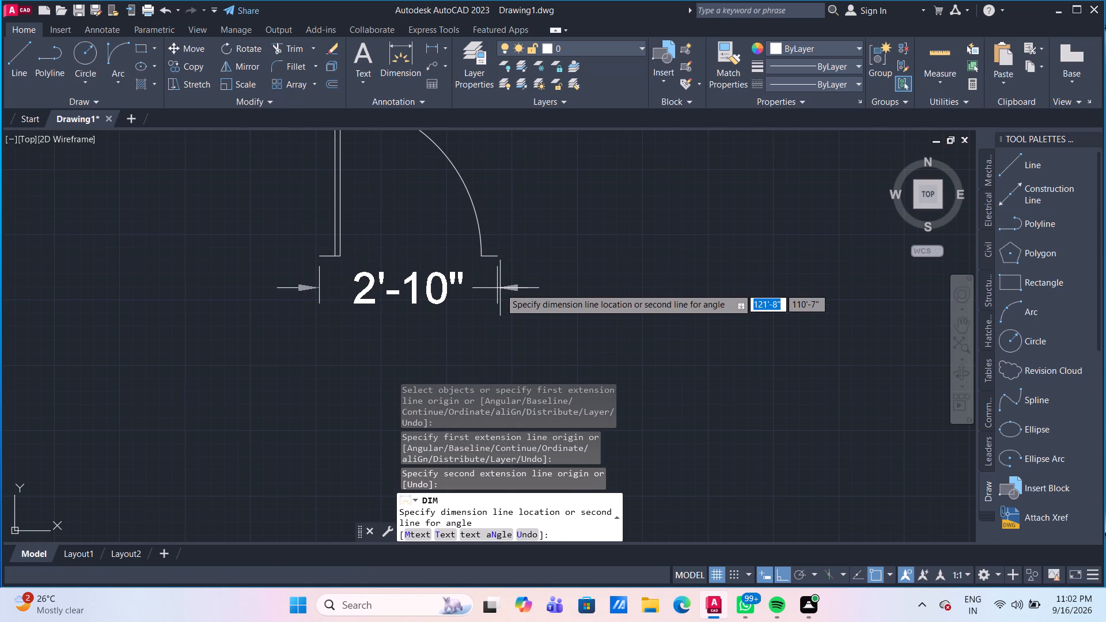
left_click(500, 301)
Check the clear width between the 2'6" door's leaf and the arc's lower end with a temporary line.
scroll(656, 321, "down", 2)
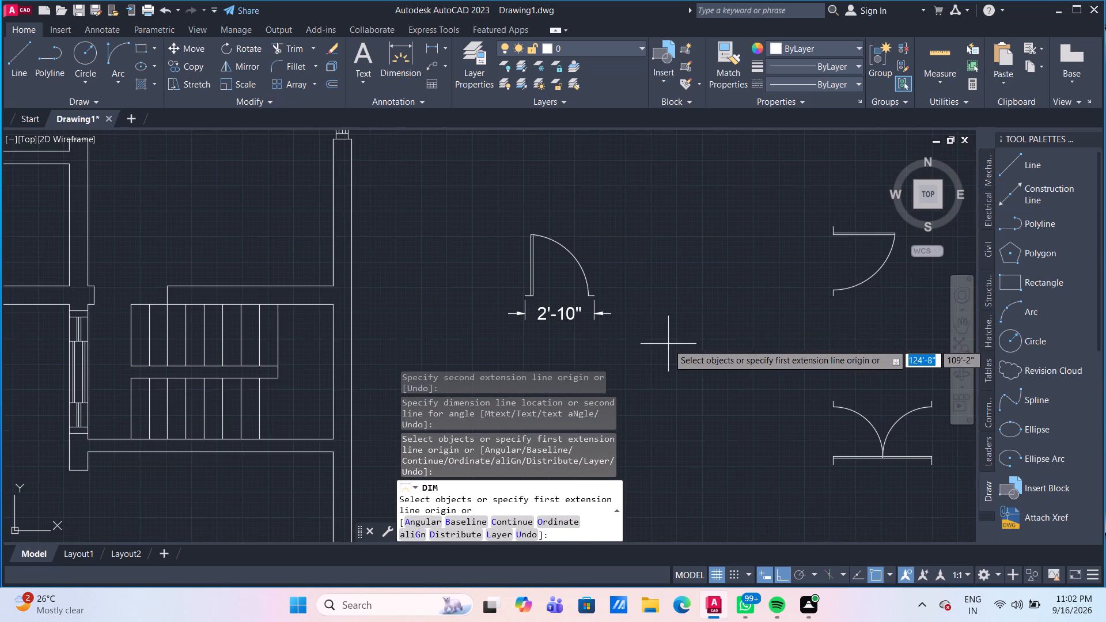
middle_click_drag(668, 344, 615, 291)
scroll(615, 291, "down", 1)
scroll(728, 272, "up", 1)
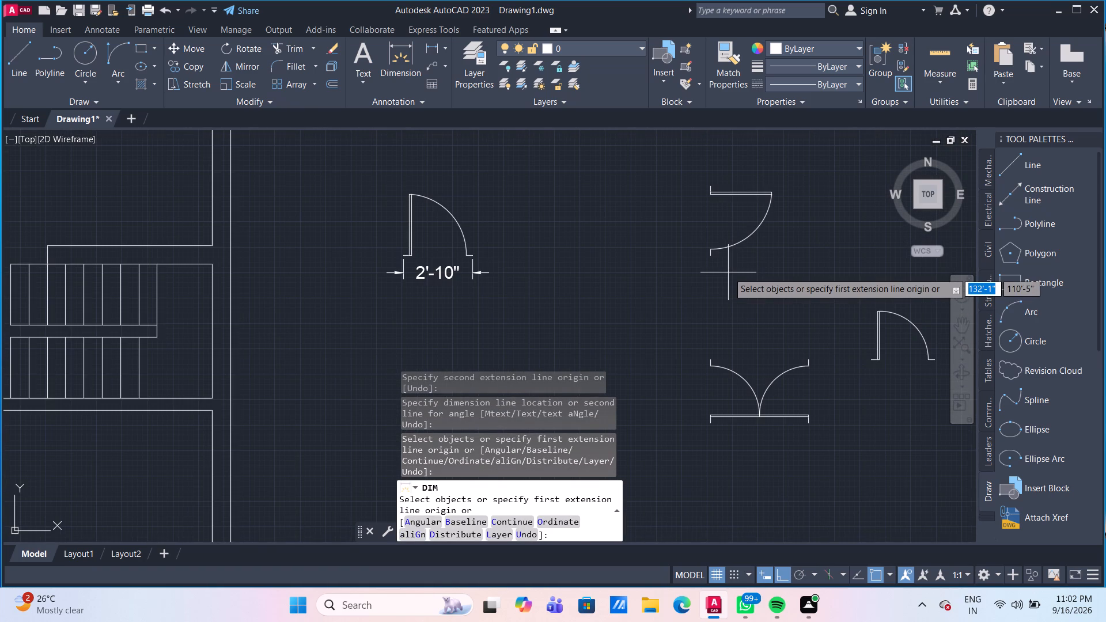
scroll(493, 272, "up", 2)
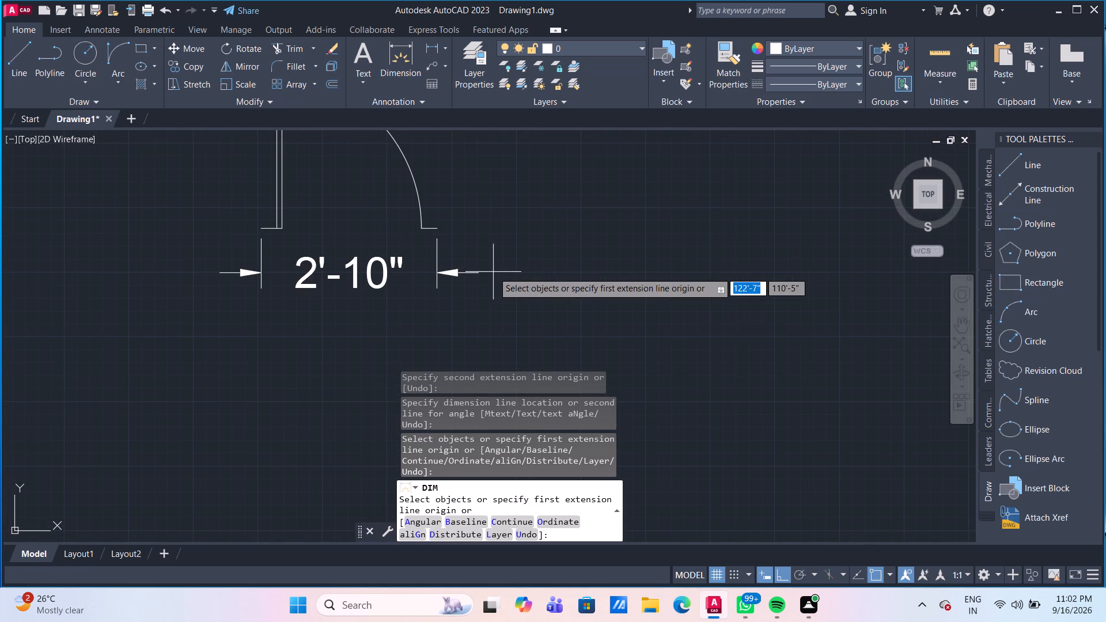
middle_click_drag(493, 272, 532, 342)
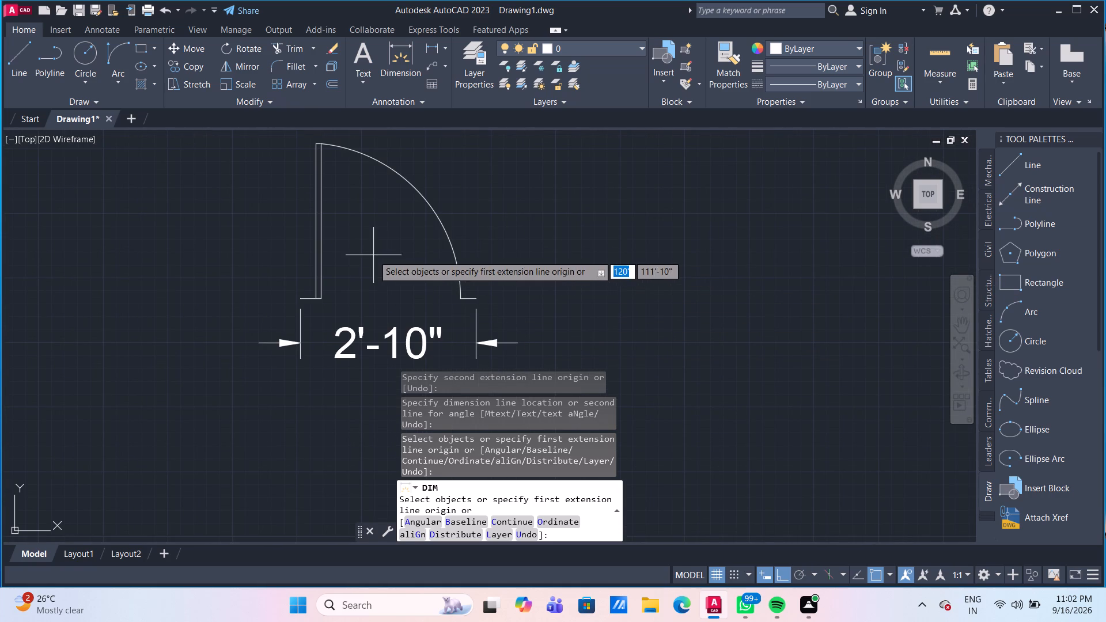
left_click(7, 66)
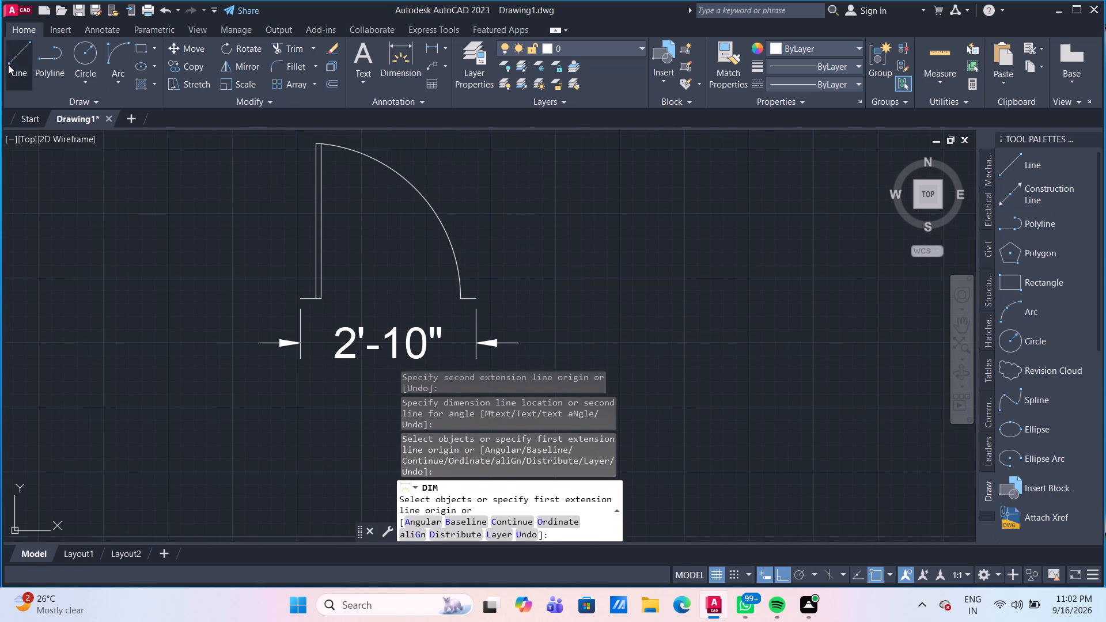
scroll(328, 294, "up", 1)
left_click(314, 304)
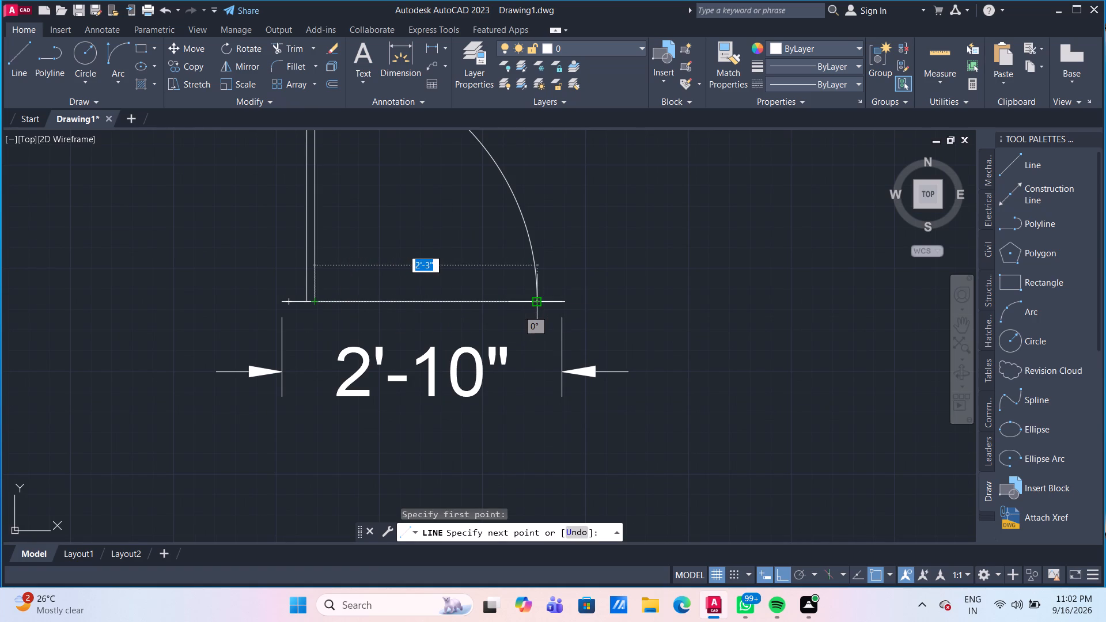
key("Escape")
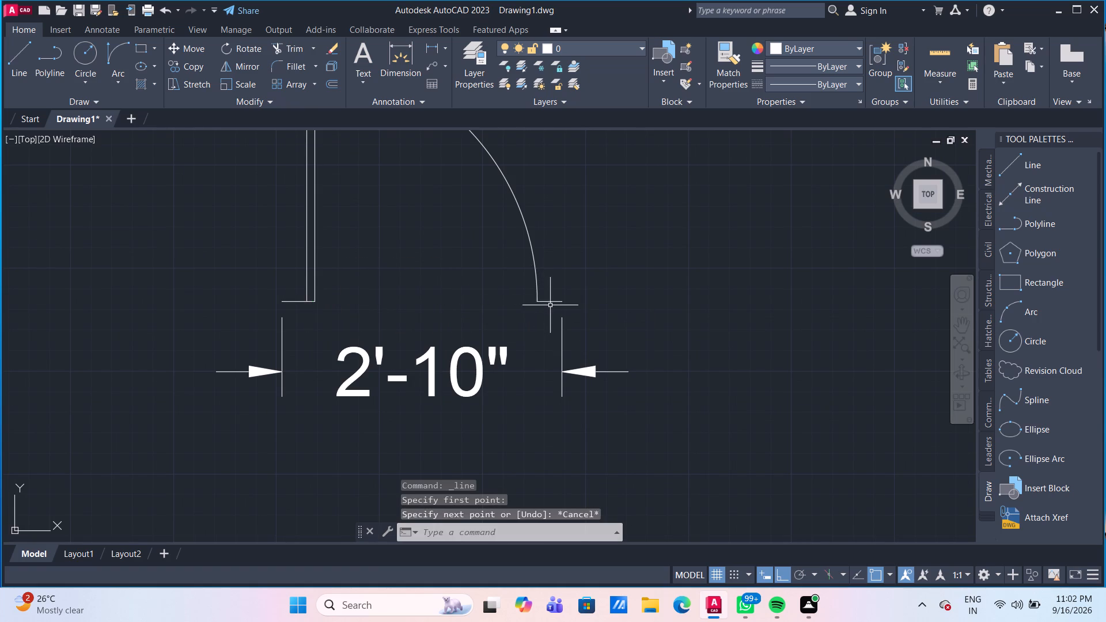
Ungroup the dimensioned 2'6" door symbol.
left_click_drag(573, 317, 554, 294)
left_click(530, 263)
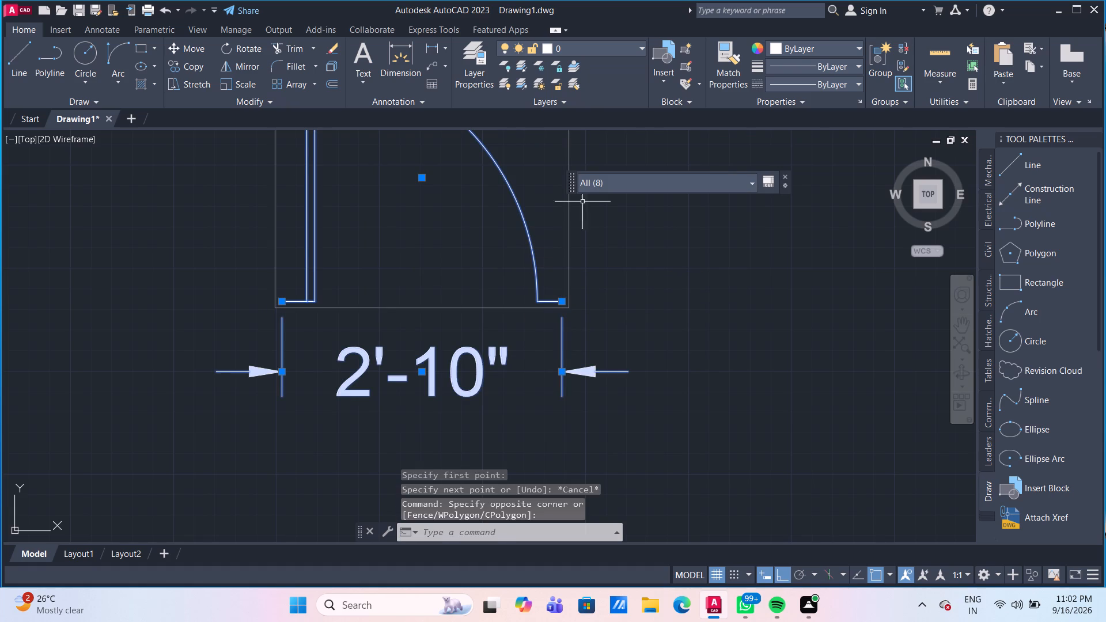
left_click(907, 49)
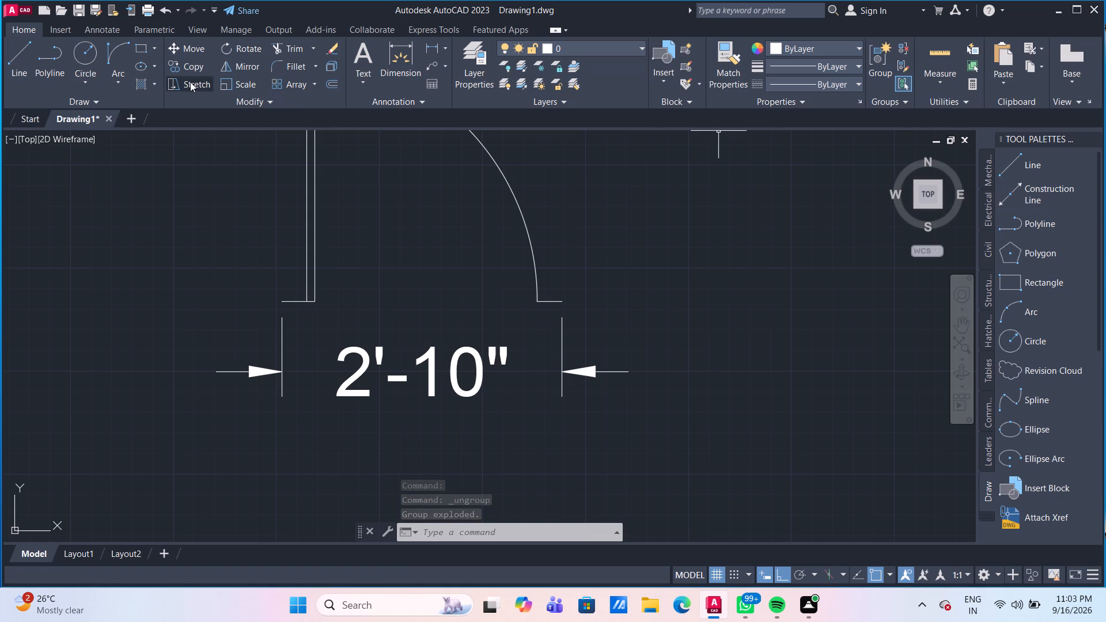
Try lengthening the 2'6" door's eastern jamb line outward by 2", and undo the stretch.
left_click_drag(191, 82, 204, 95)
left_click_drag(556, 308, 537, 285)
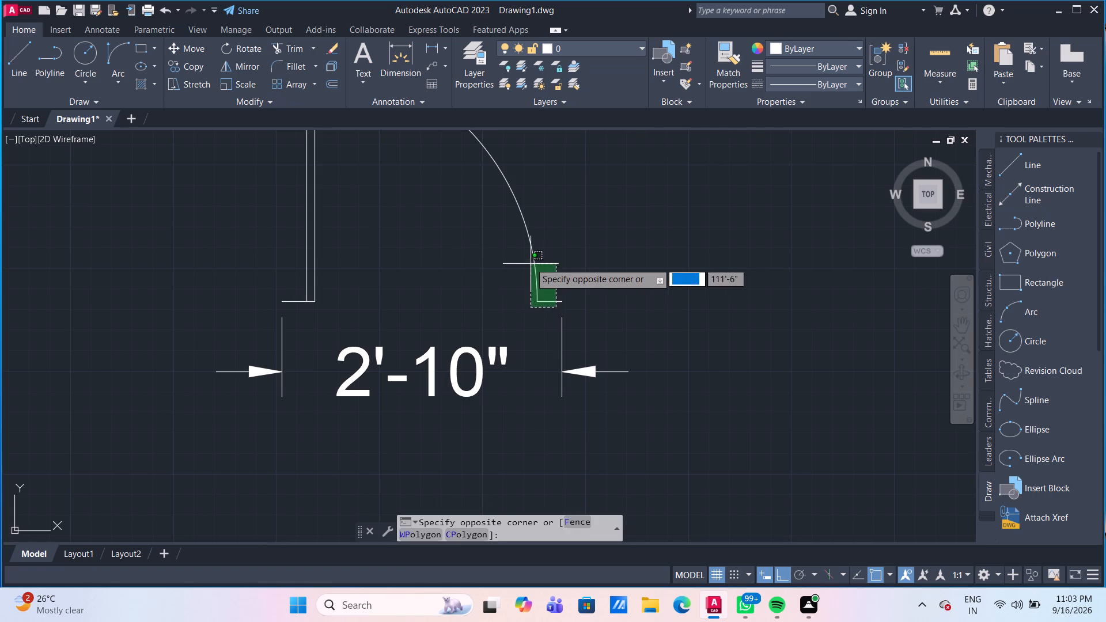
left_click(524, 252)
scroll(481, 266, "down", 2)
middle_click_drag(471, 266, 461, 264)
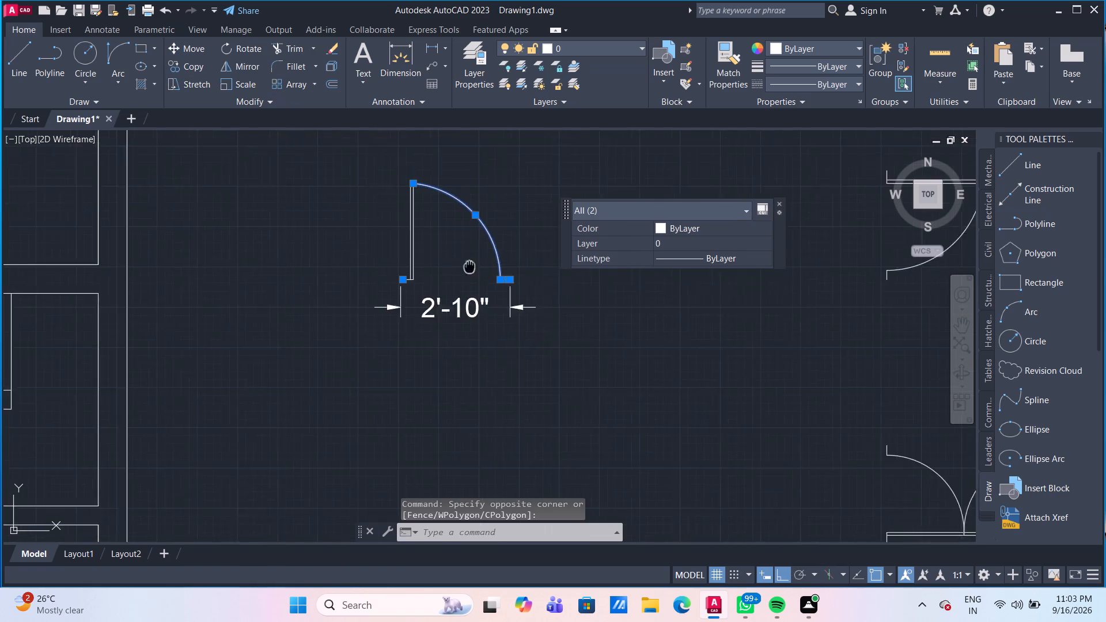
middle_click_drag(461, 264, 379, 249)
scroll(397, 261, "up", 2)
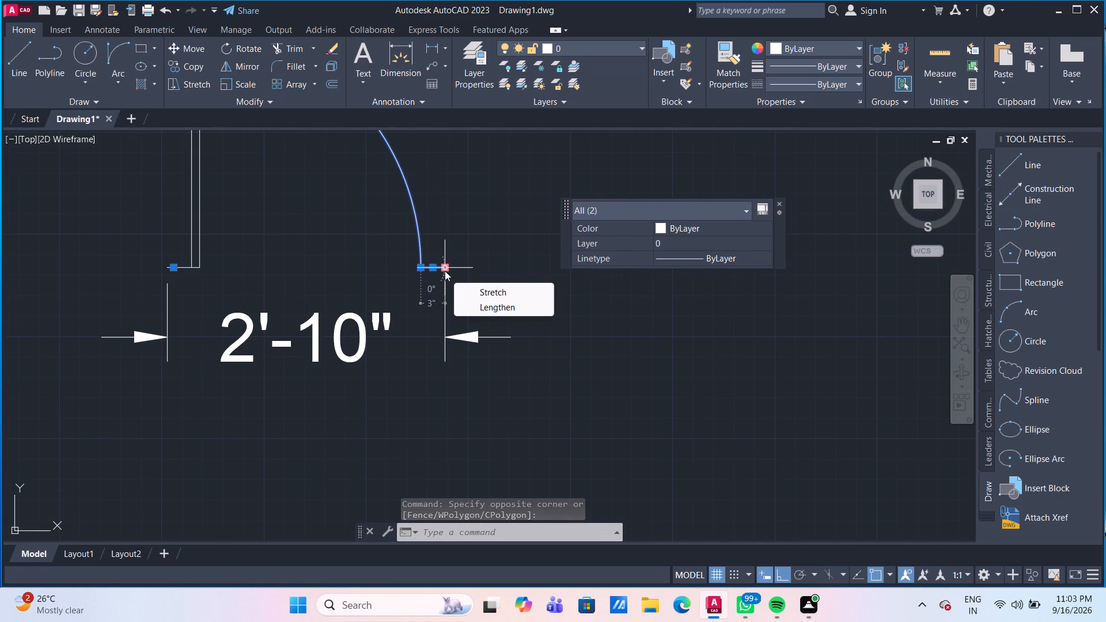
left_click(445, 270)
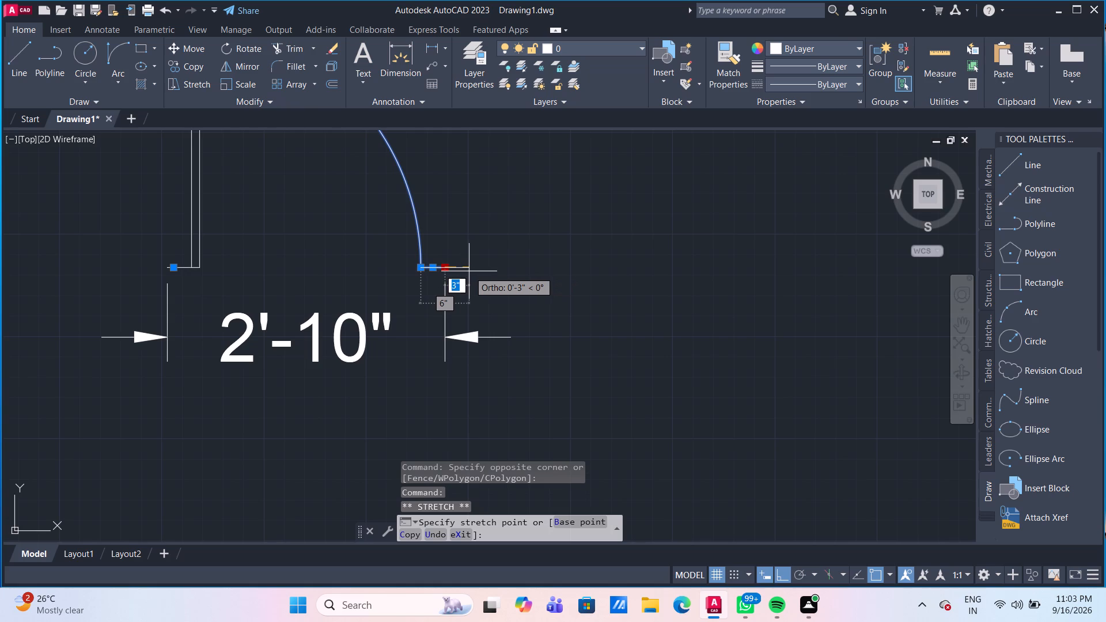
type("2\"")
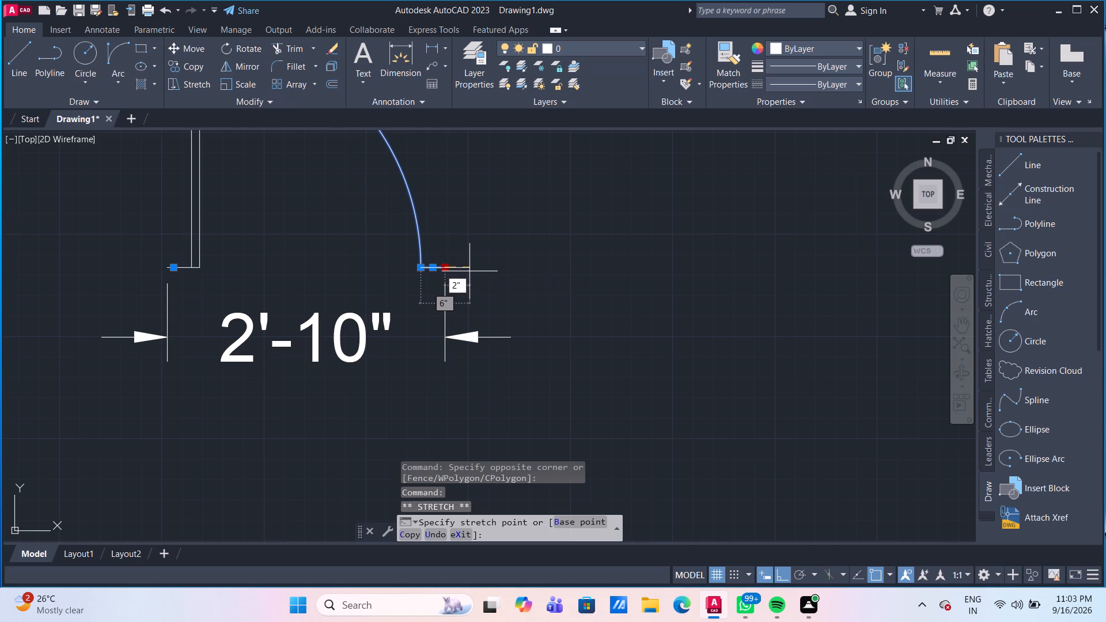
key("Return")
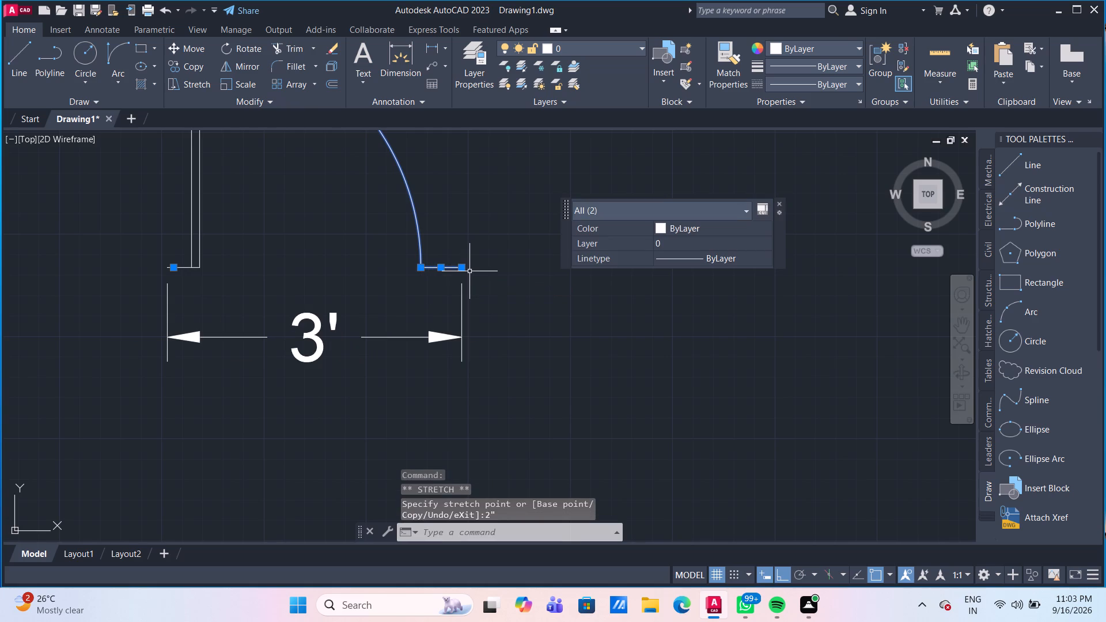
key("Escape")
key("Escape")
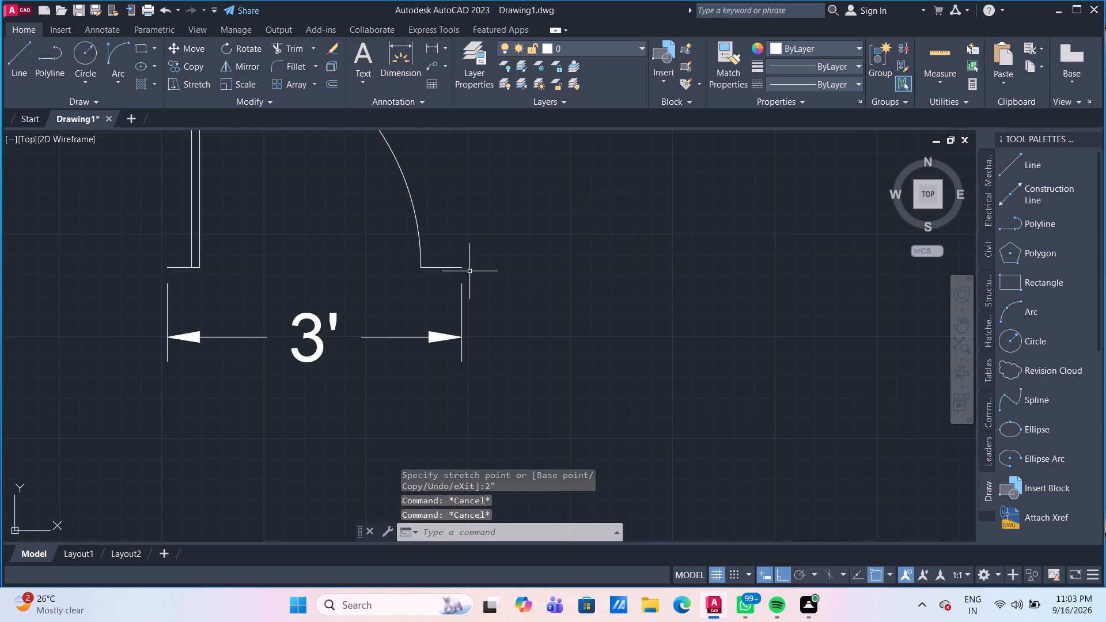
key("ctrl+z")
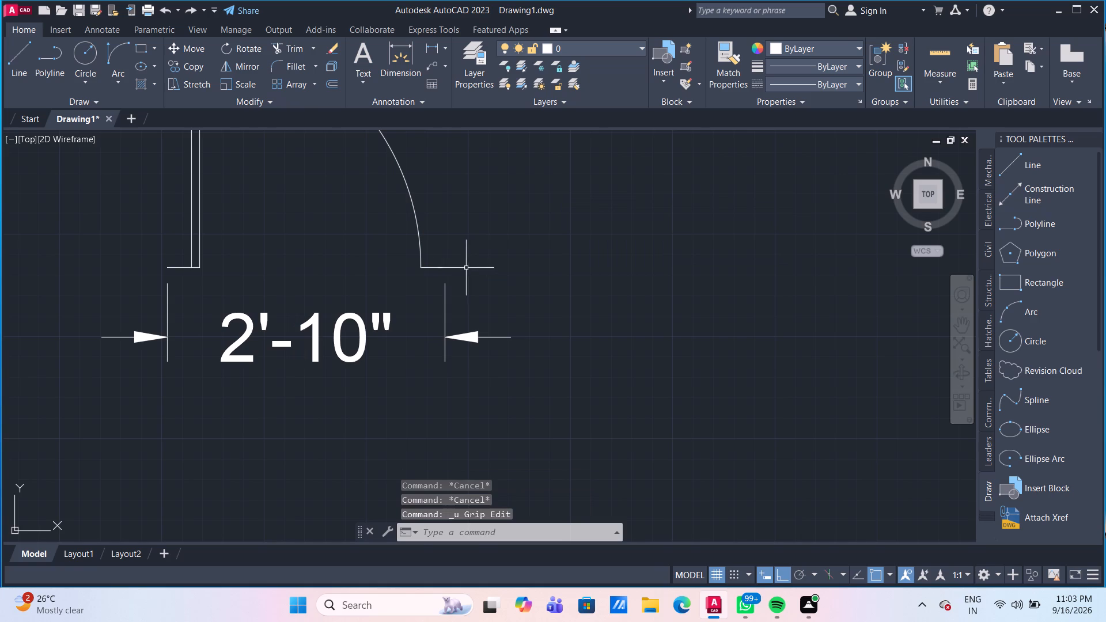
Delete the overall width dimension below the source 2'6" door.
scroll(456, 283, "down", 2)
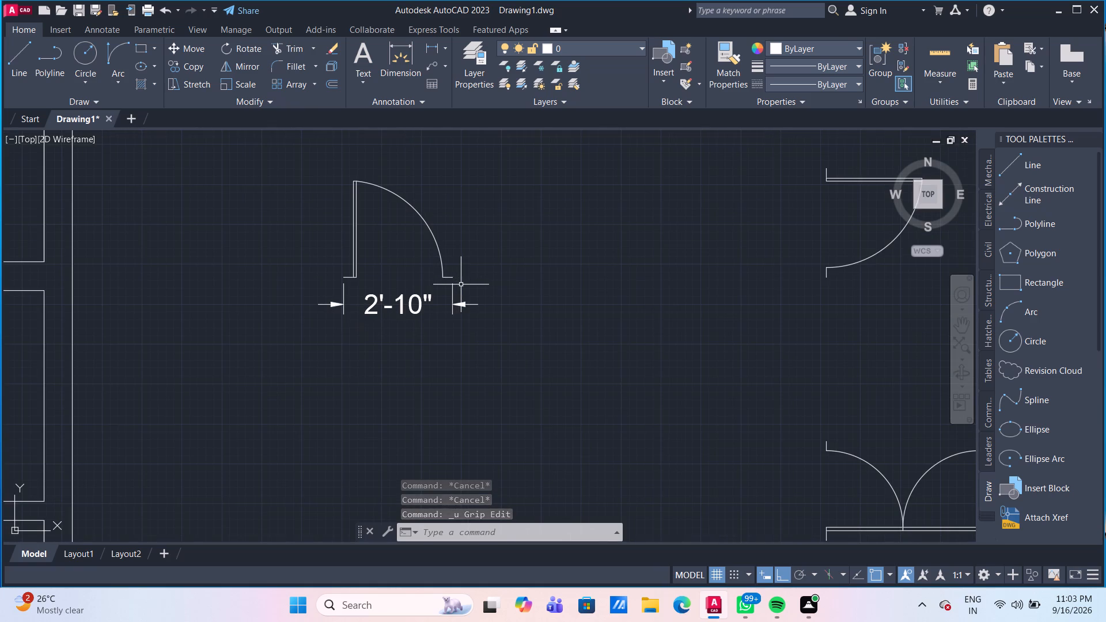
middle_click_drag(461, 285, 465, 301)
scroll(474, 291, "up", 1)
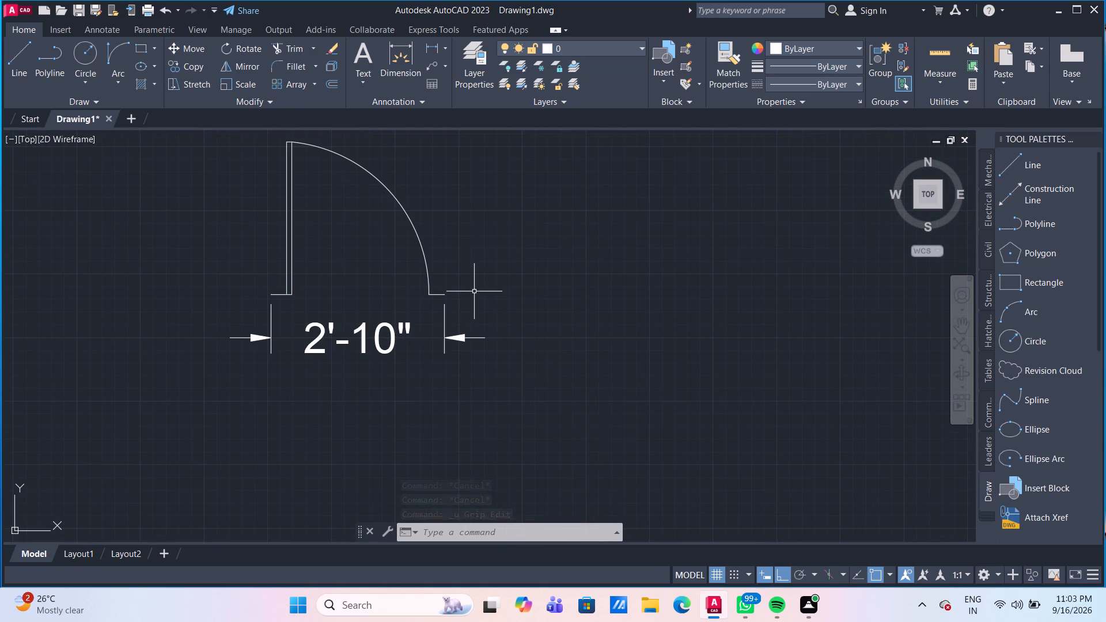
left_click(442, 295)
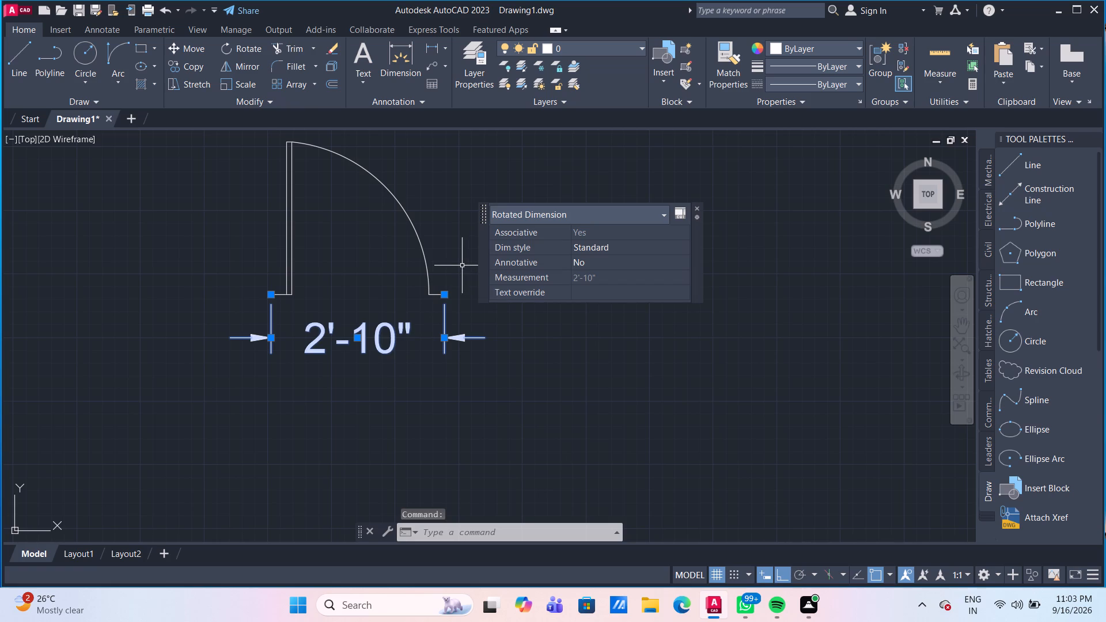
key("Delete")
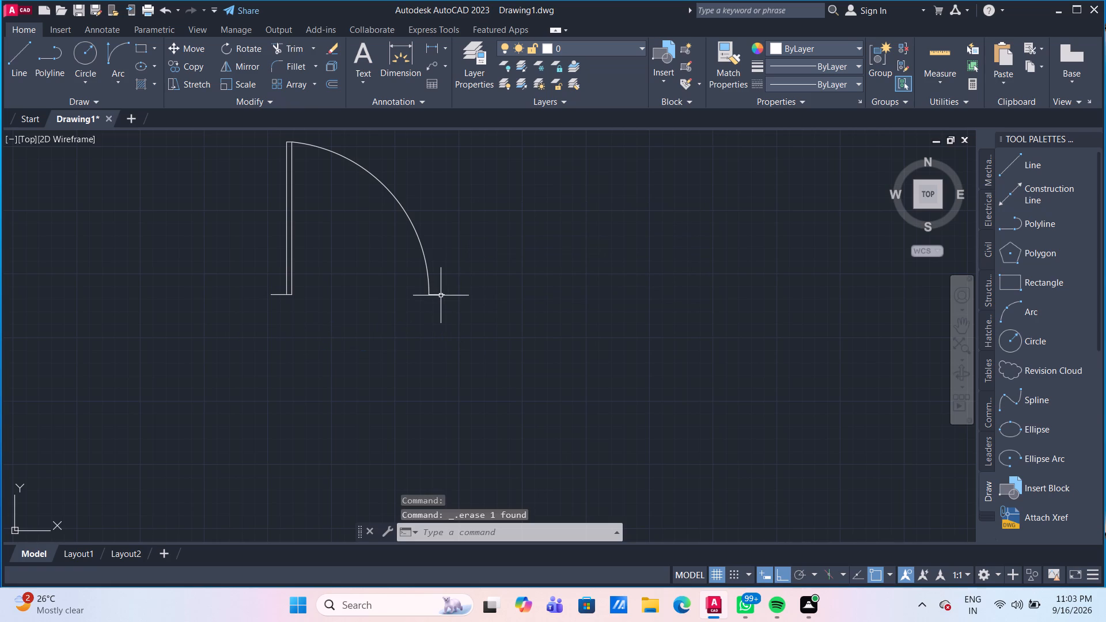
Move the source door's eastern jamb line 2" east, away from the arc's lower end.
left_click(441, 295)
key("m")
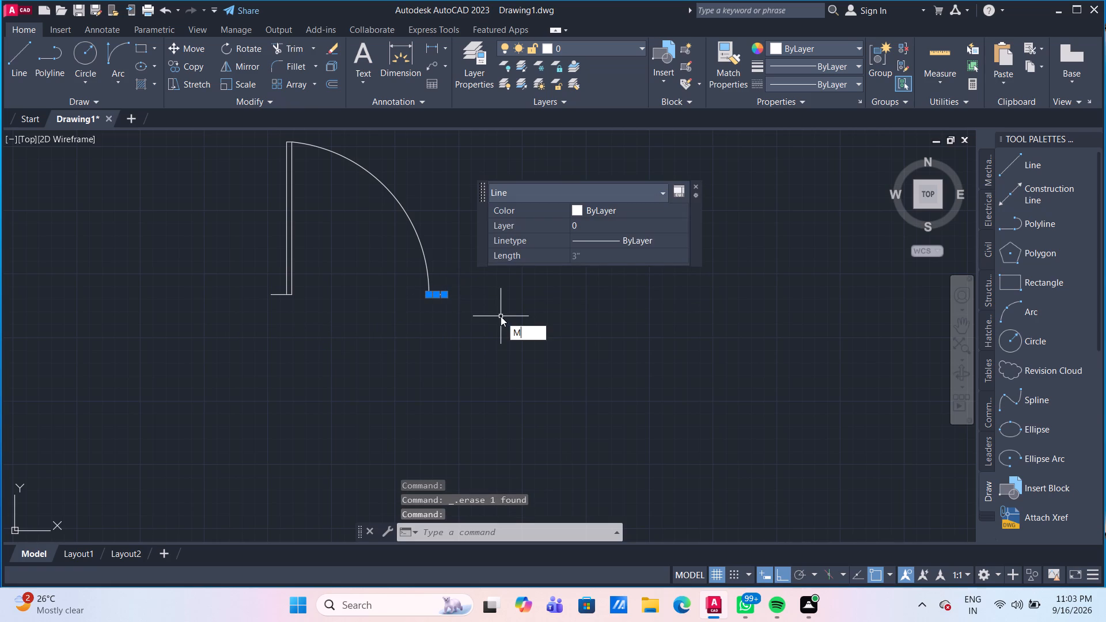
key("Return")
scroll(472, 304, "up", 3)
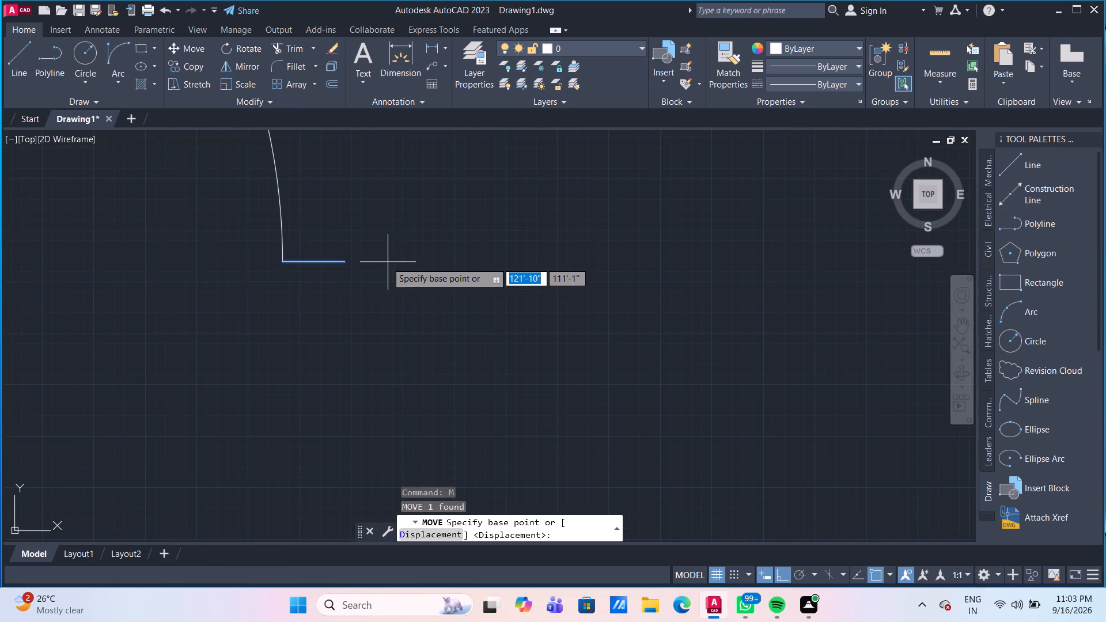
left_click(346, 261)
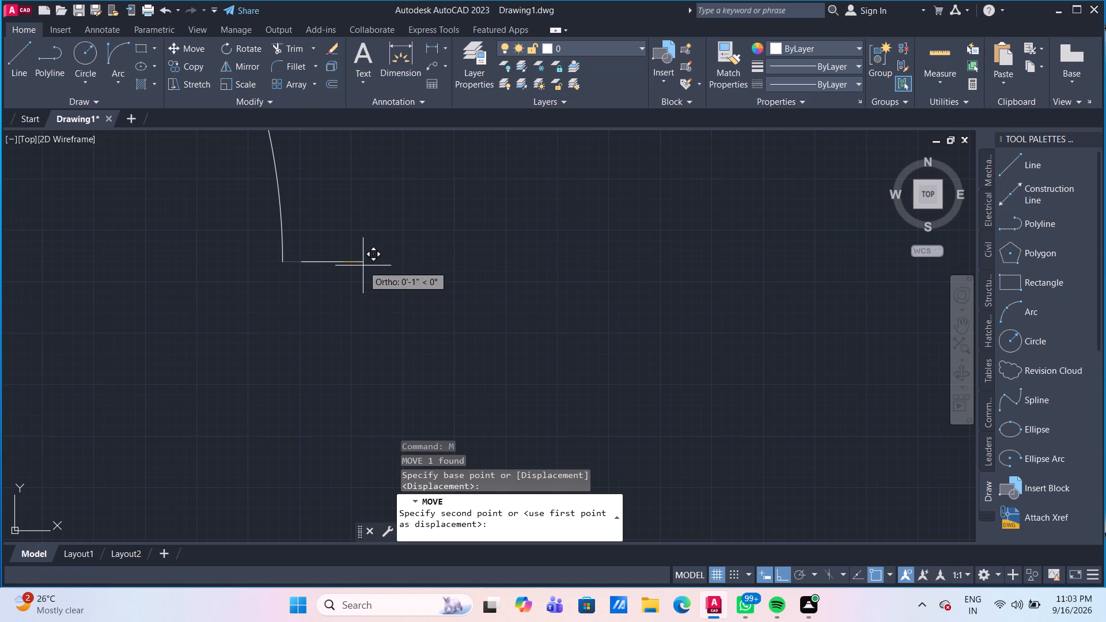
type("2\"")
key("Return")
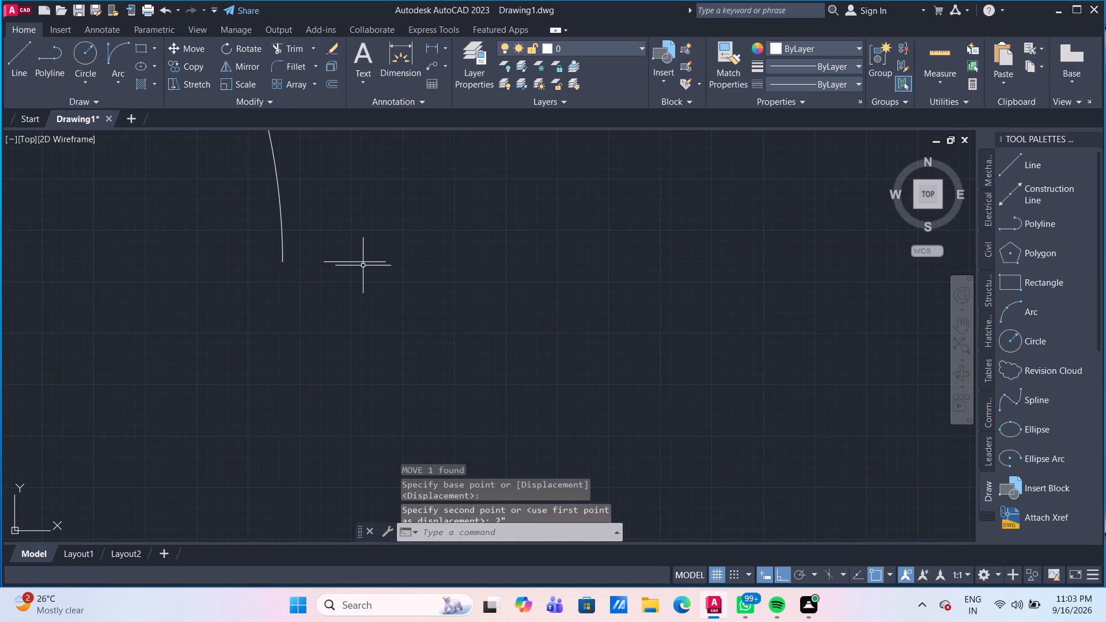
Stretch the lower end of the door's swing arc to the inner end of the moved jamb line.
scroll(419, 296, "down", 2)
scroll(378, 284, "up", 1)
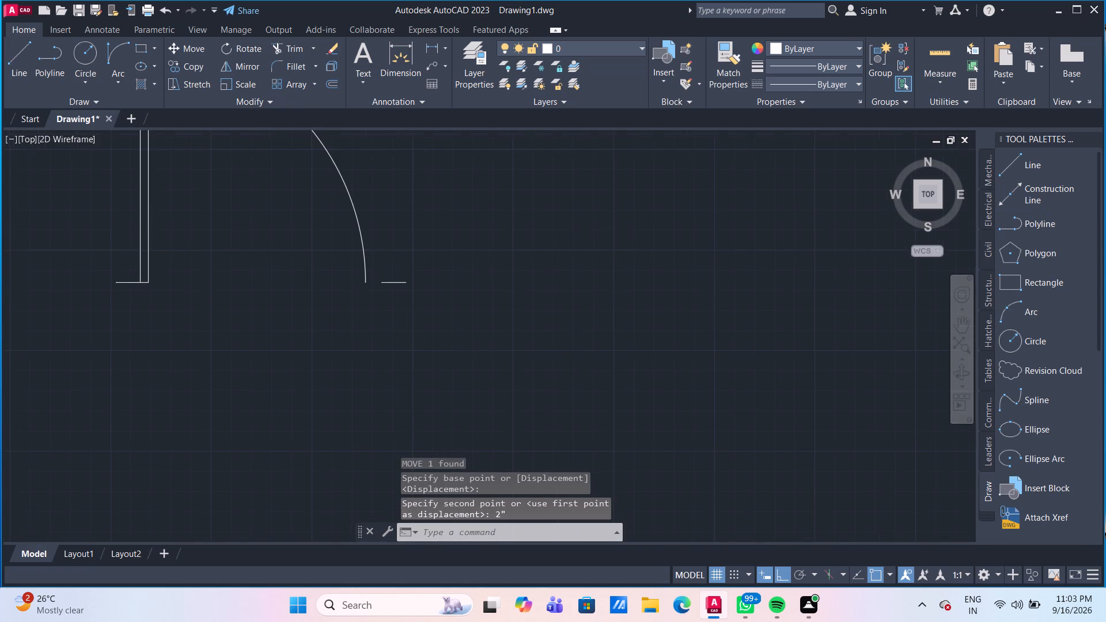
scroll(378, 283, "up", 1)
left_click(339, 278)
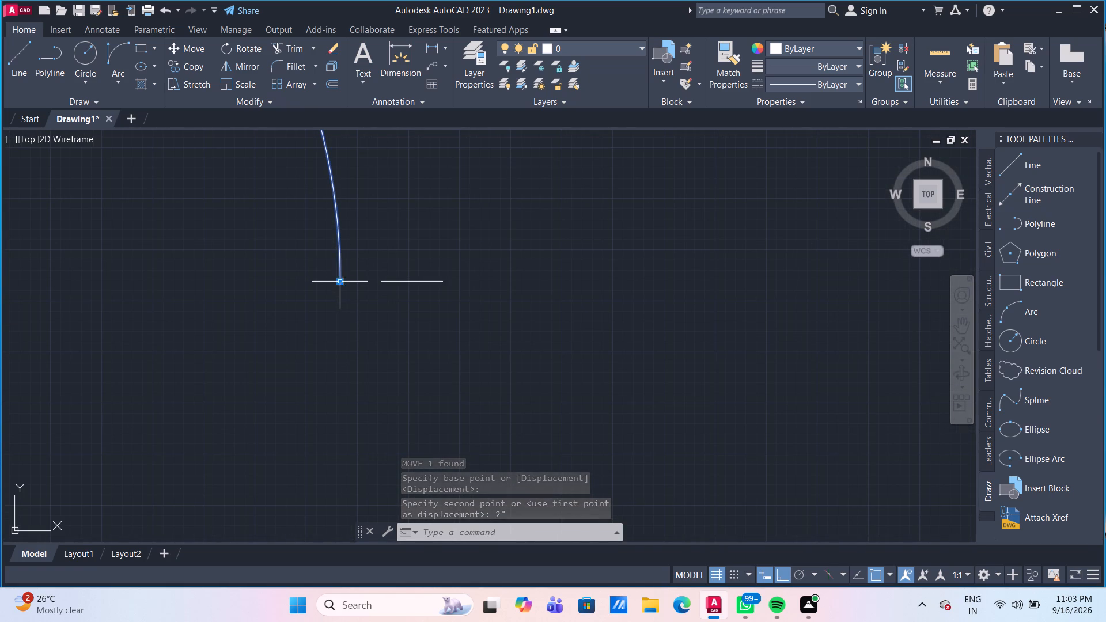
left_click(339, 280)
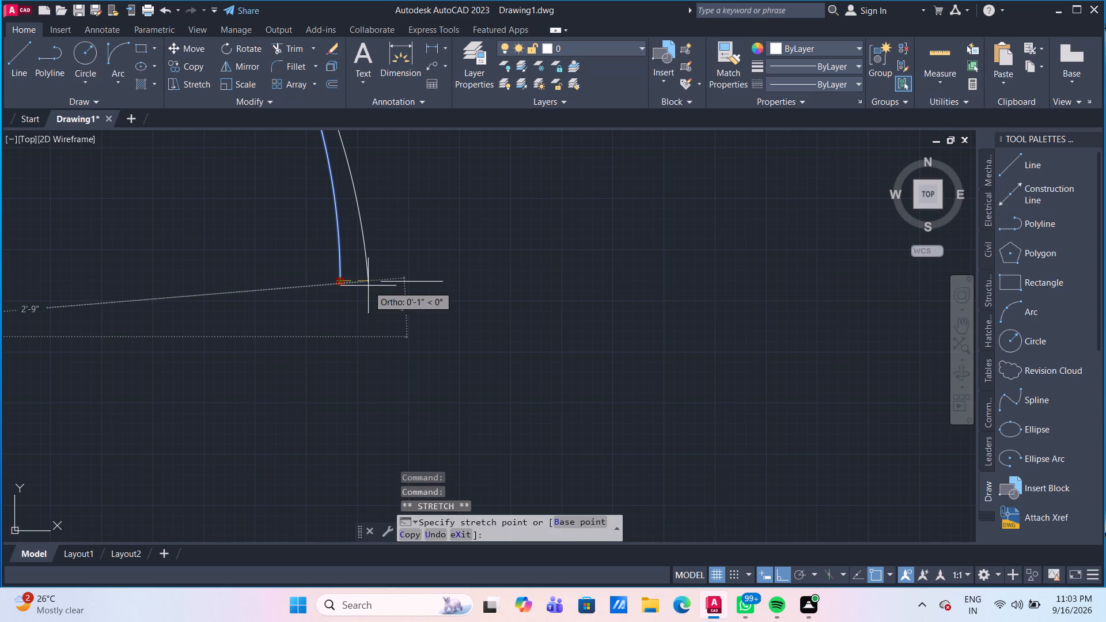
left_click(382, 282)
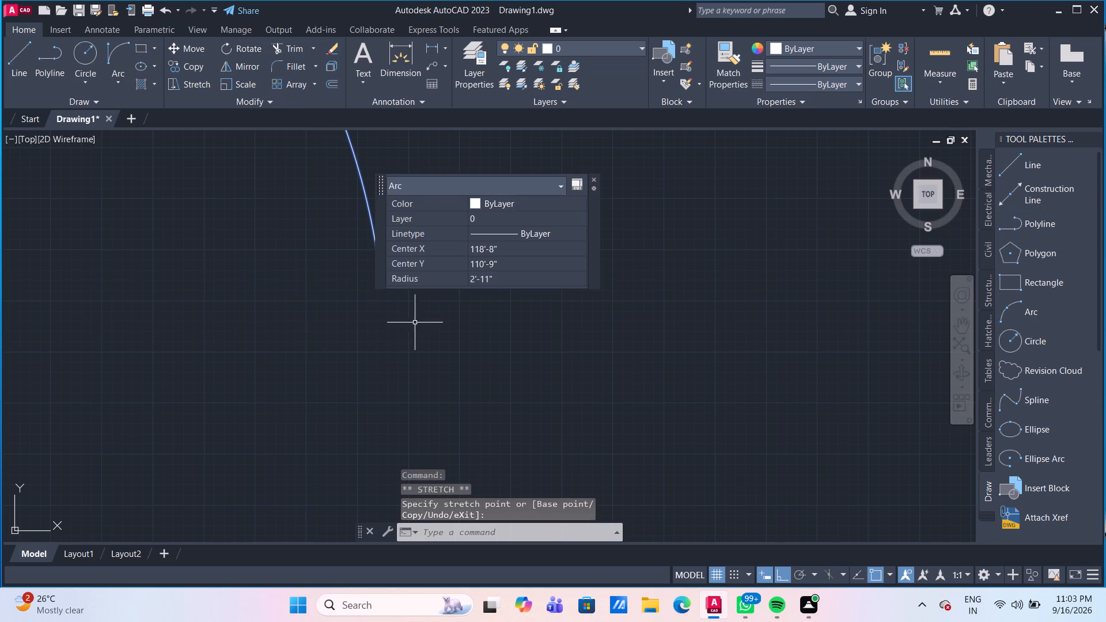
scroll(428, 333, "down", 1)
key("Escape")
scroll(435, 347, "down", 1)
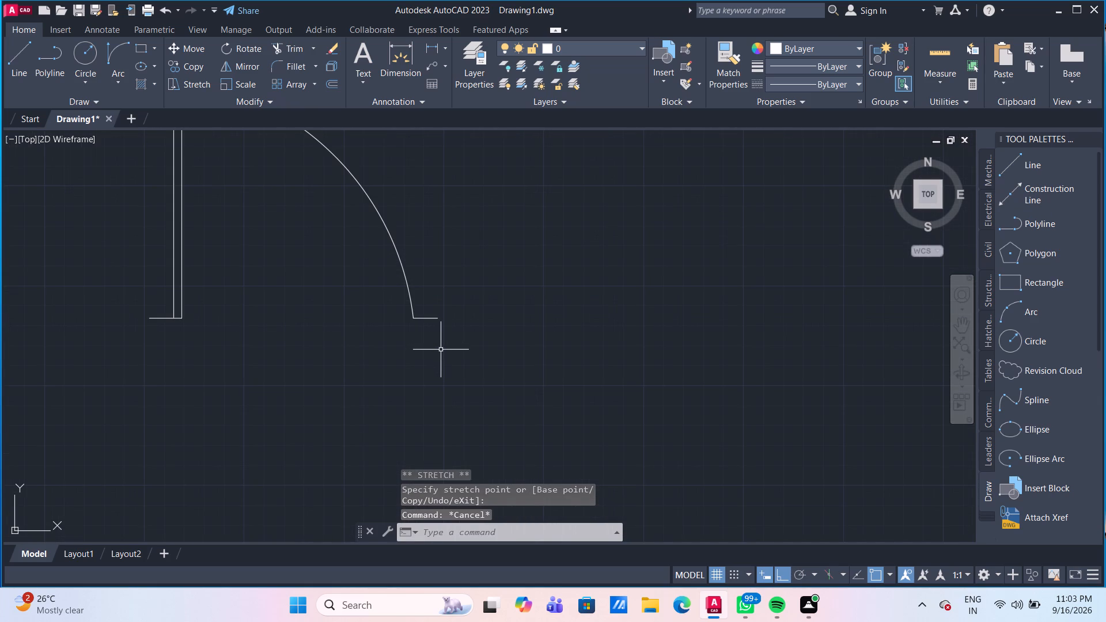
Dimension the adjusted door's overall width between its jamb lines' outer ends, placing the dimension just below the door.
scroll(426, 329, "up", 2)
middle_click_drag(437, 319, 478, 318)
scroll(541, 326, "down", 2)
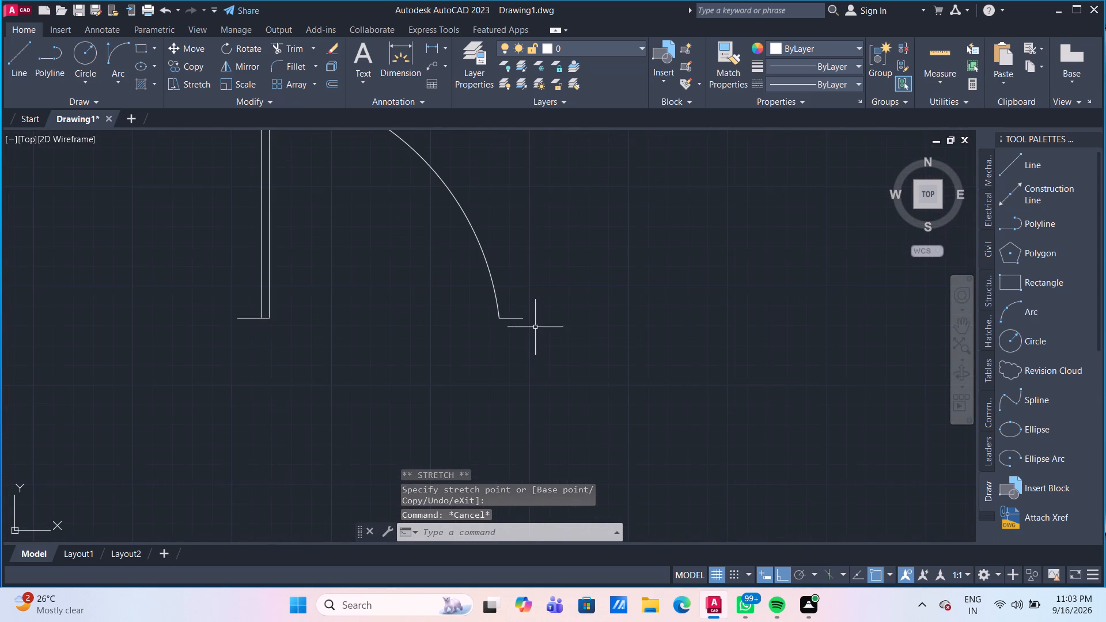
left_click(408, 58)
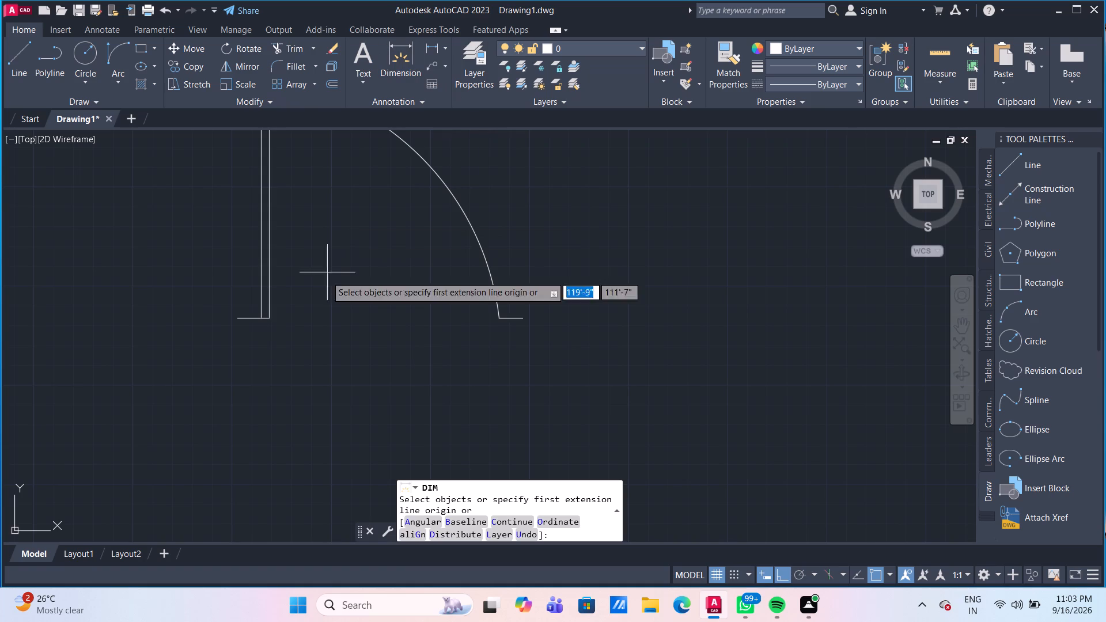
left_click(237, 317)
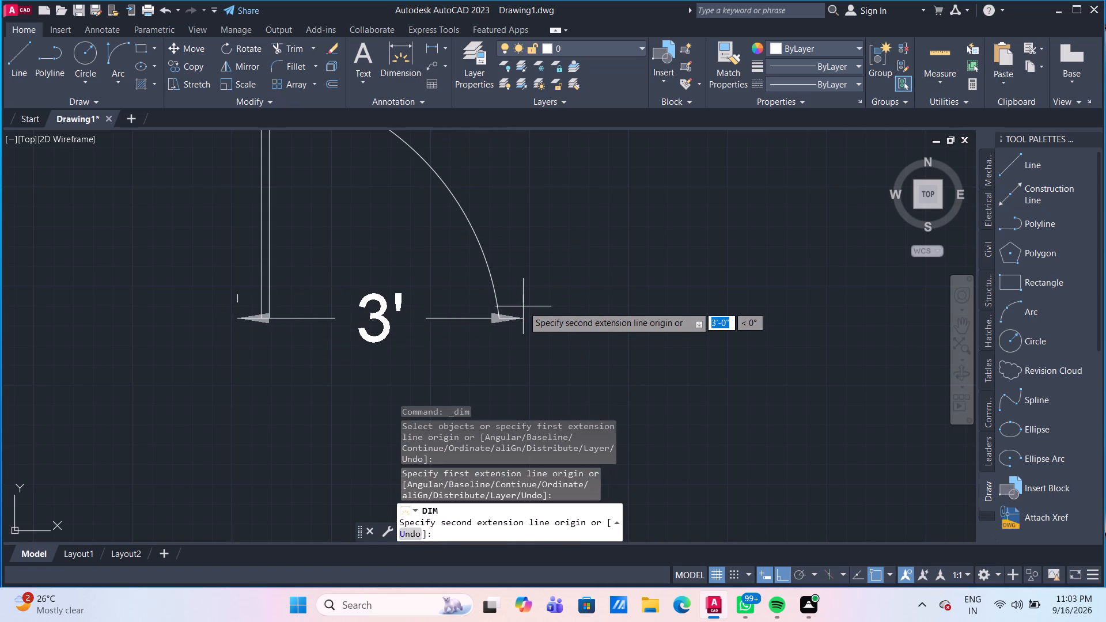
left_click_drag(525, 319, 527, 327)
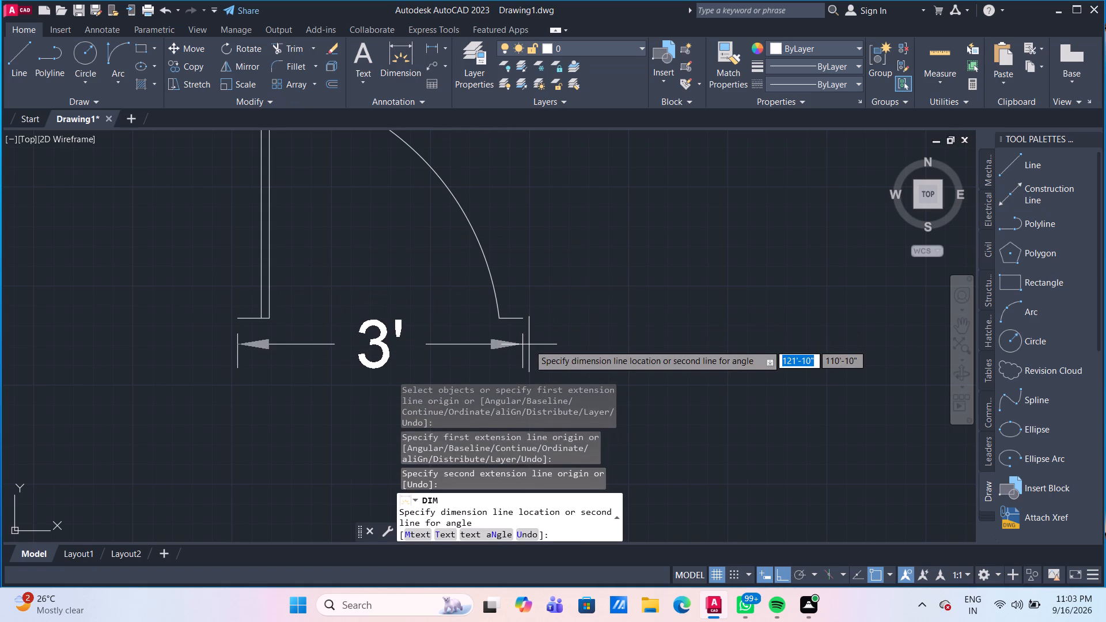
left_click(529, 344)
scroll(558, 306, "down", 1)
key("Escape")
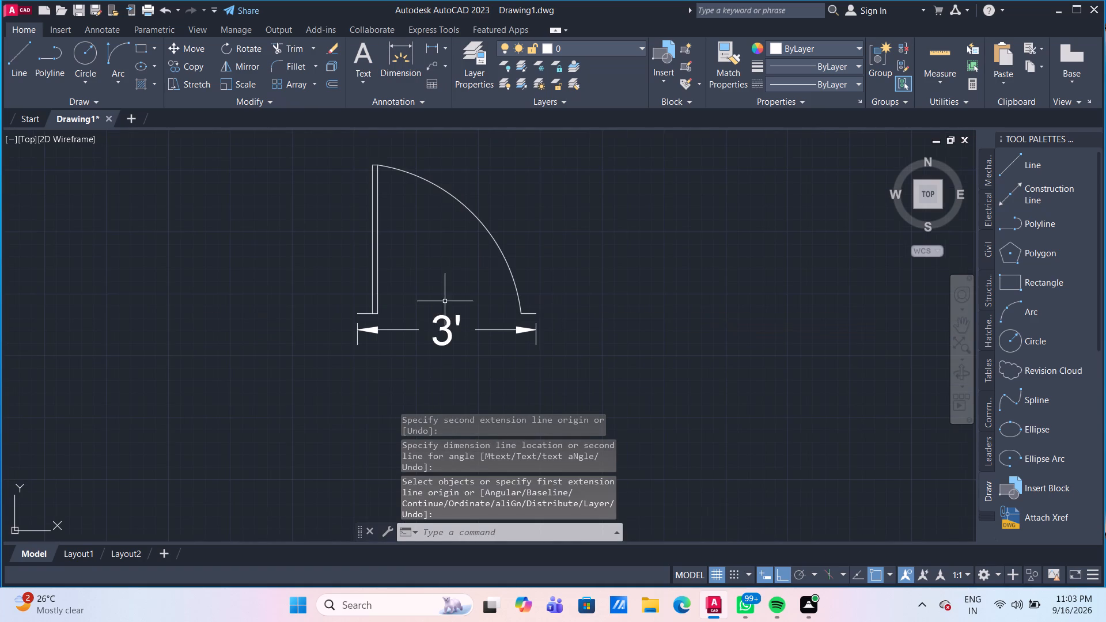
Delete the old door copy from the opening beside the west exterior wall.
scroll(289, 346, "down", 3)
middle_click_drag(122, 429, 374, 322)
scroll(135, 361, "down", 2)
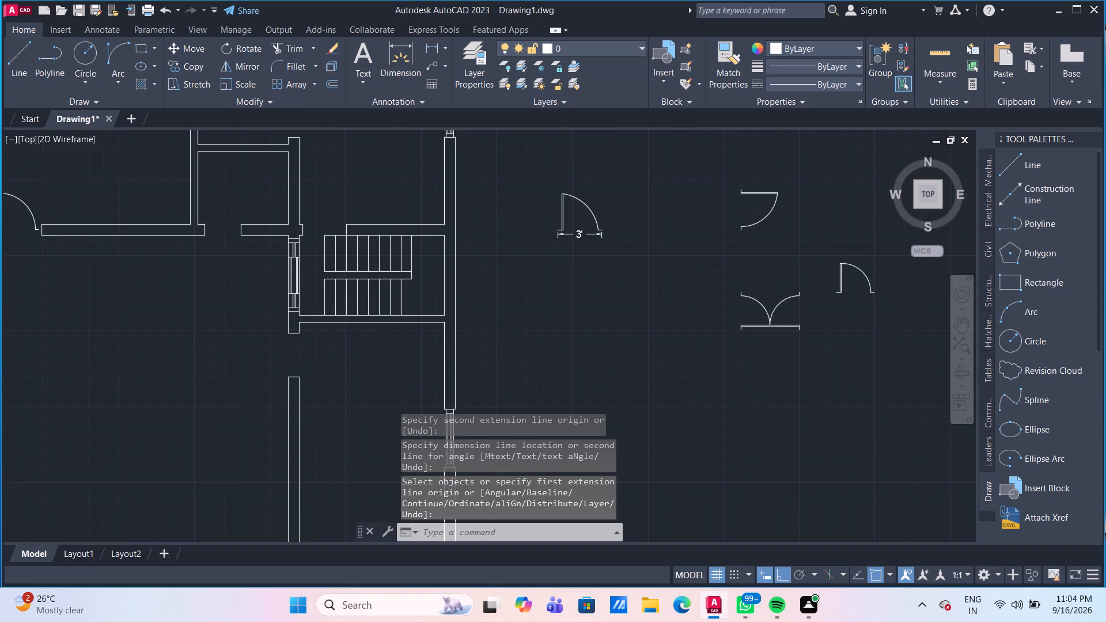
scroll(85, 346, "up", 3)
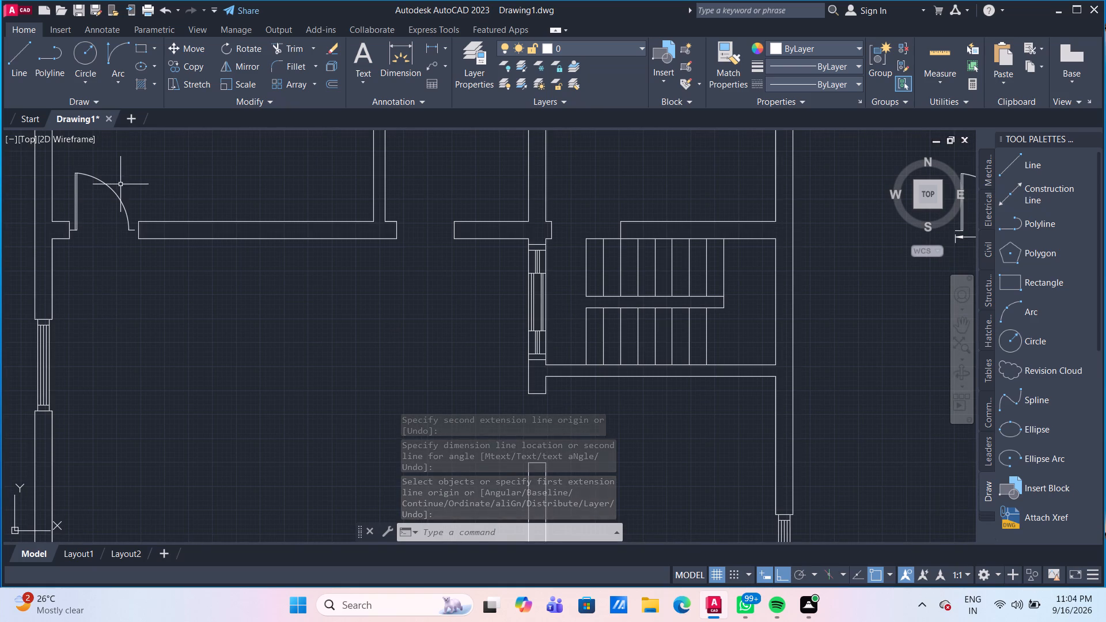
left_click(121, 204)
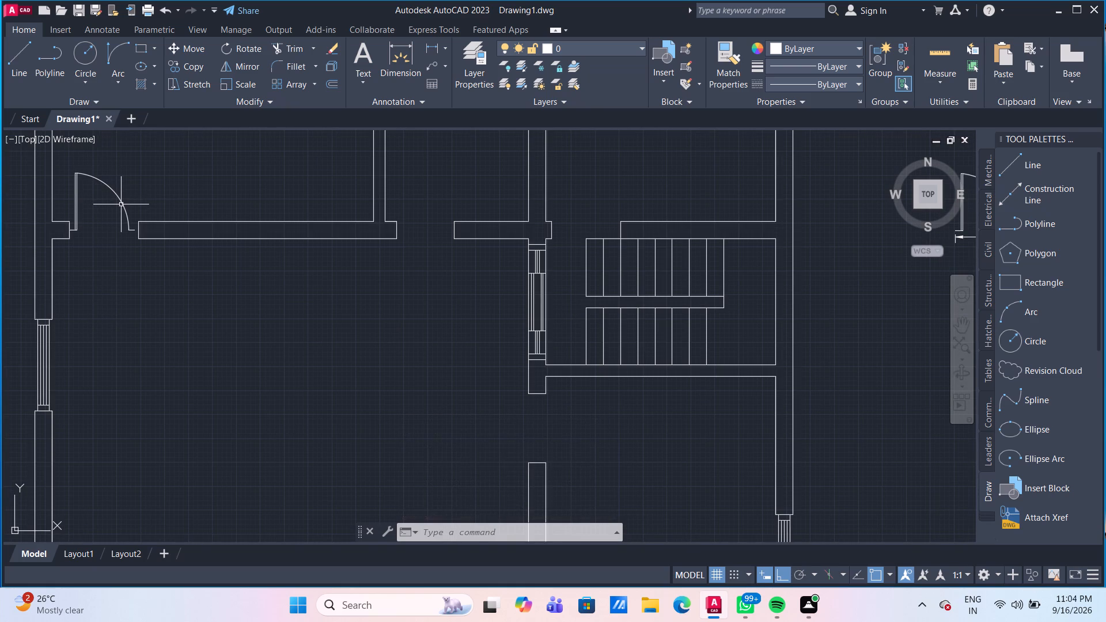
key("Delete")
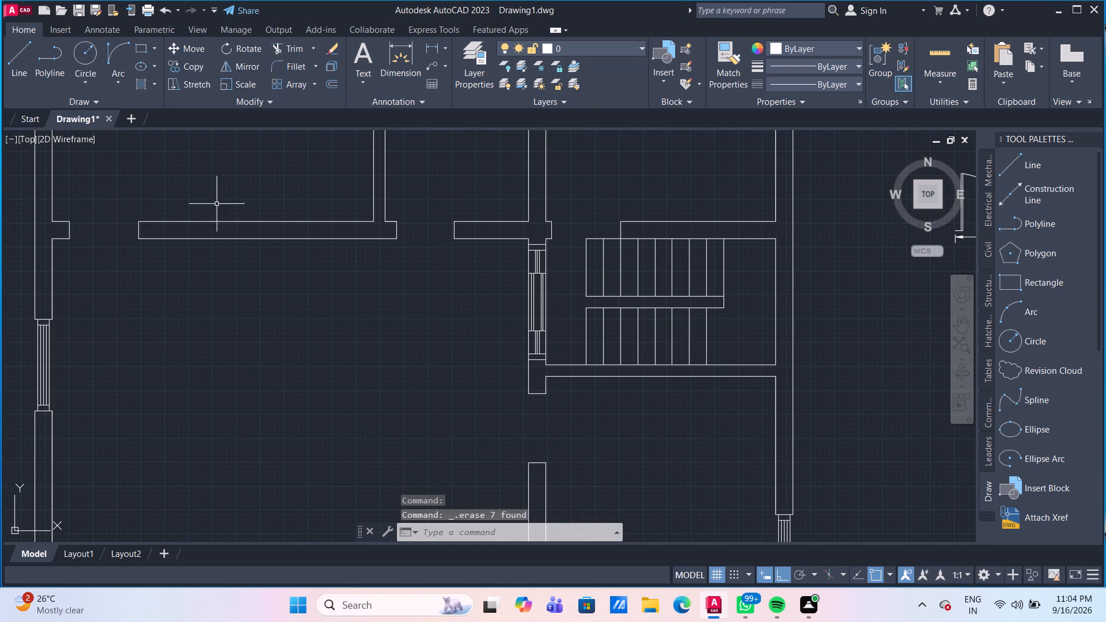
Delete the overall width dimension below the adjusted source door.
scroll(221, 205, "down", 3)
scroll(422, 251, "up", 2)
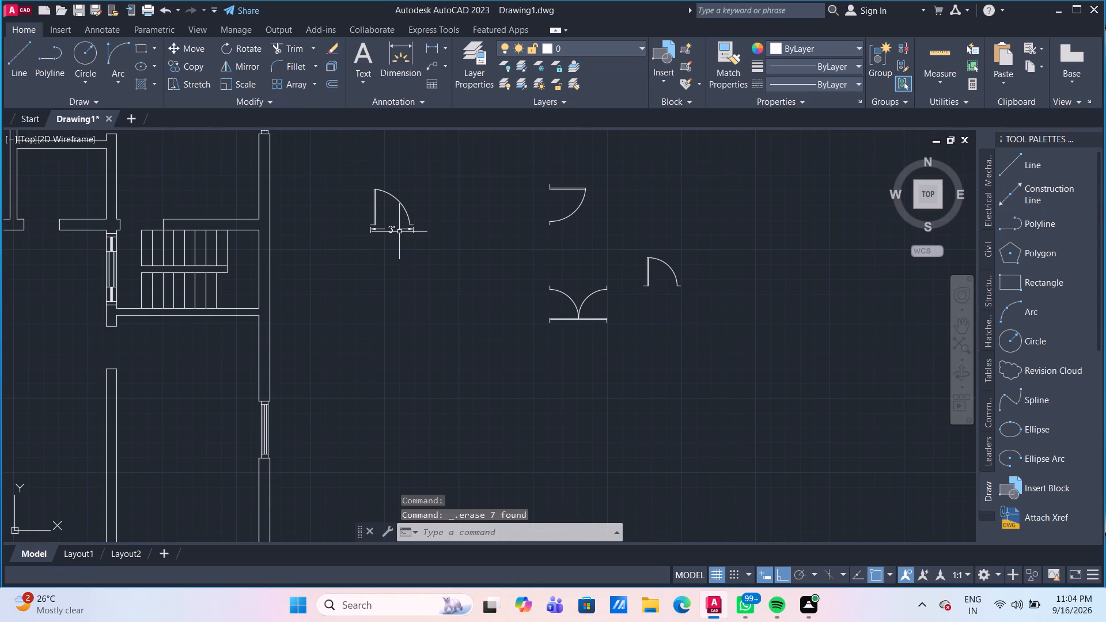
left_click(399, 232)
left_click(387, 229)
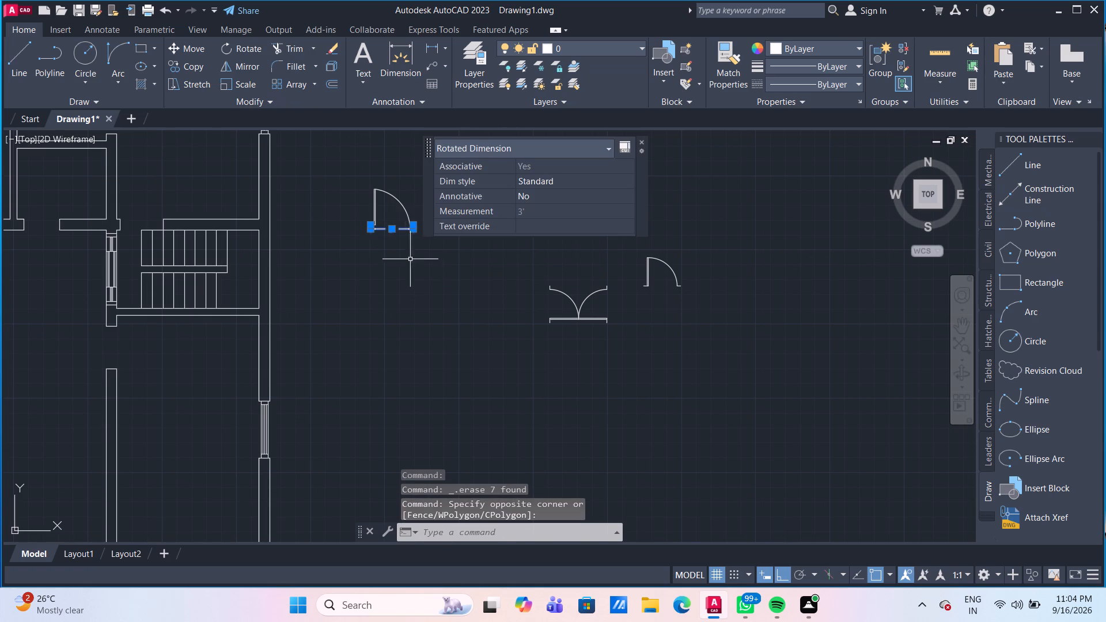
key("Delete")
Group all the lines and the arc of the adjusted source door into one object.
left_click_drag(456, 253, 439, 237)
left_click(321, 174)
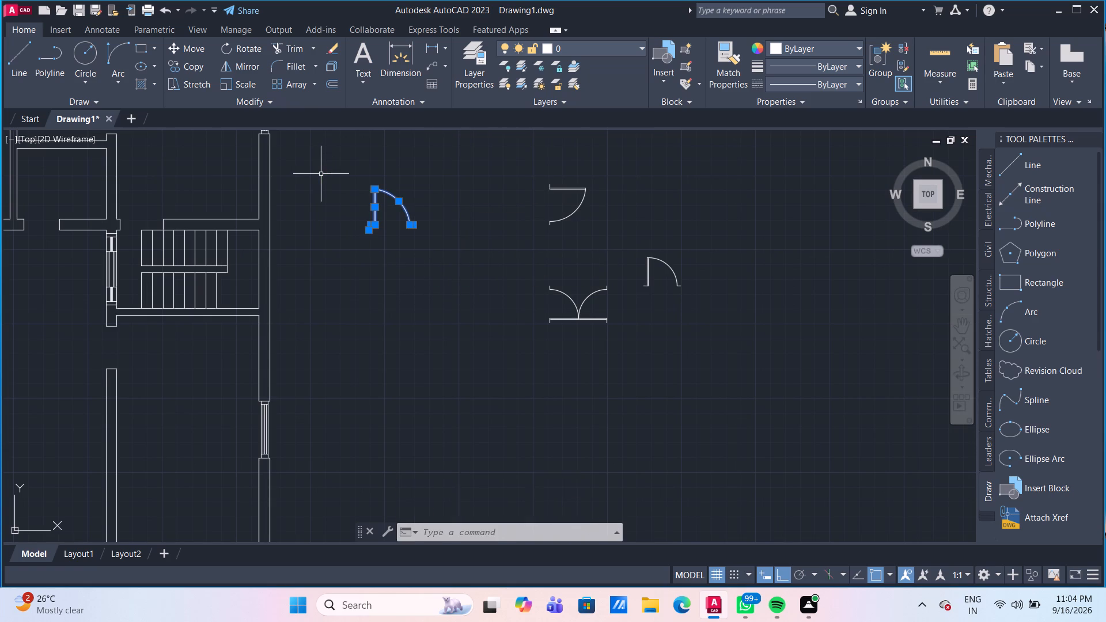
key("g")
key("Return")
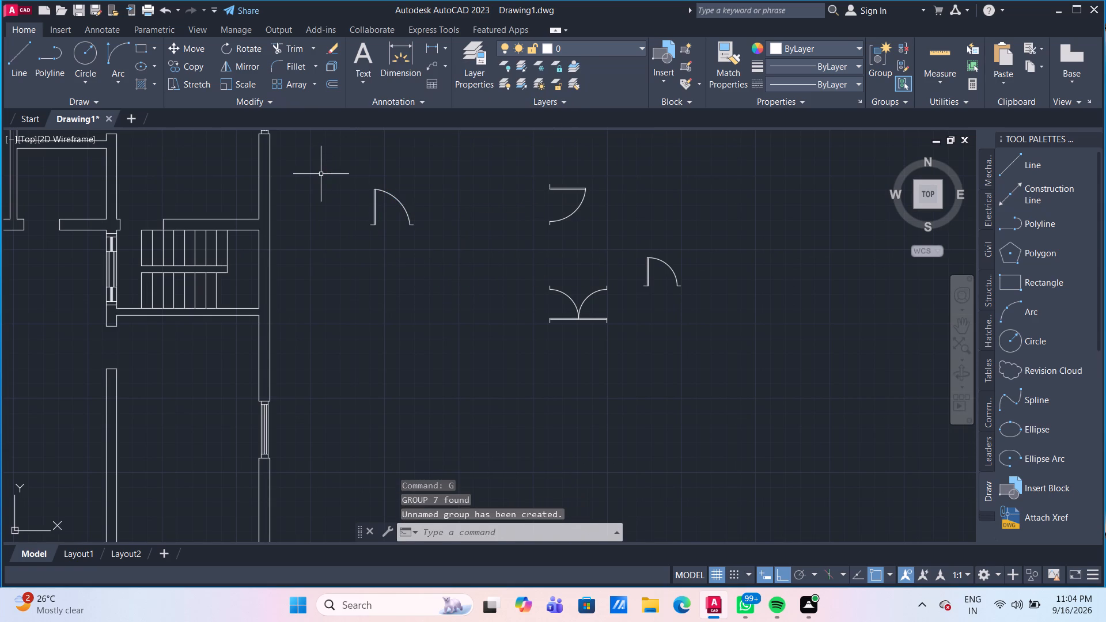
scroll(358, 218, "up", 1)
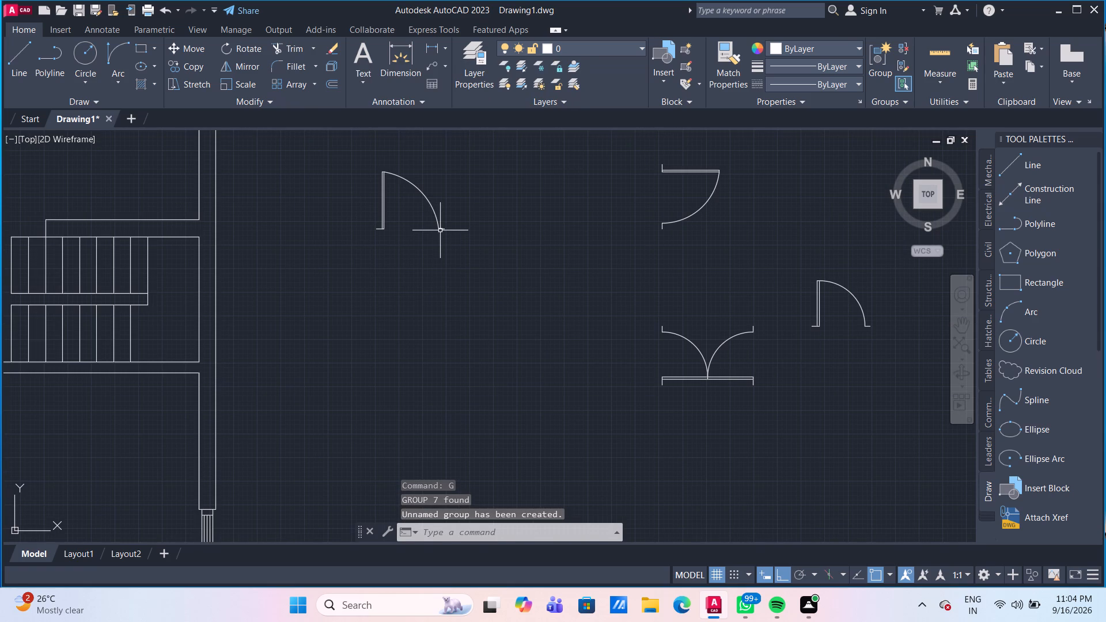
Copy the grouped source door from its west jamb end into the interior wall opening beside the west exterior wall.
left_click(440, 230)
type("CO")
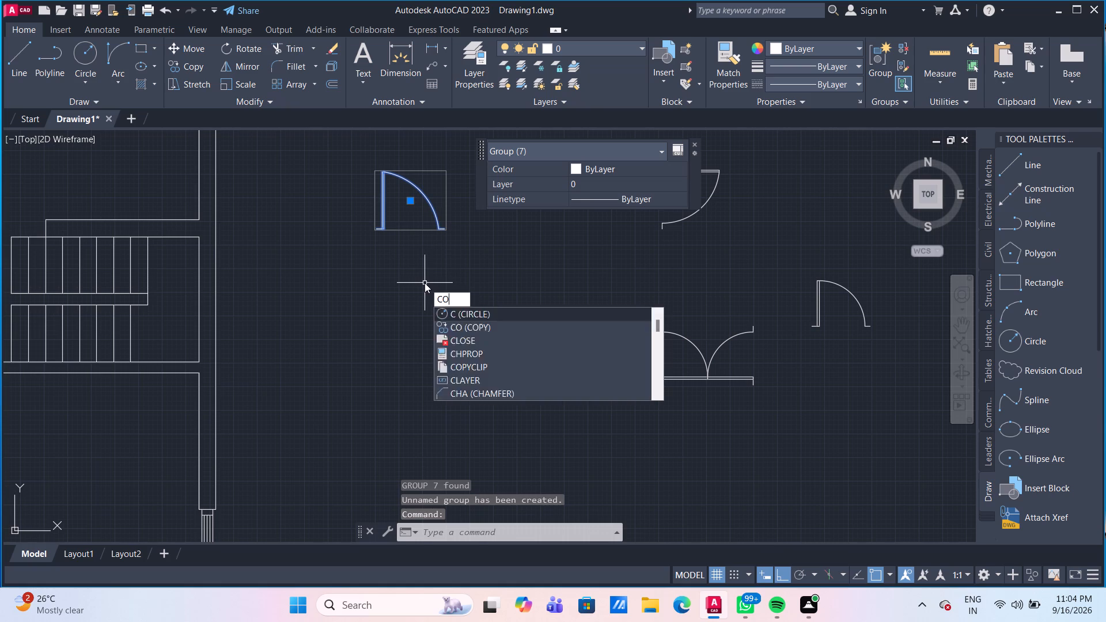
key("Return")
scroll(378, 237, "up", 2)
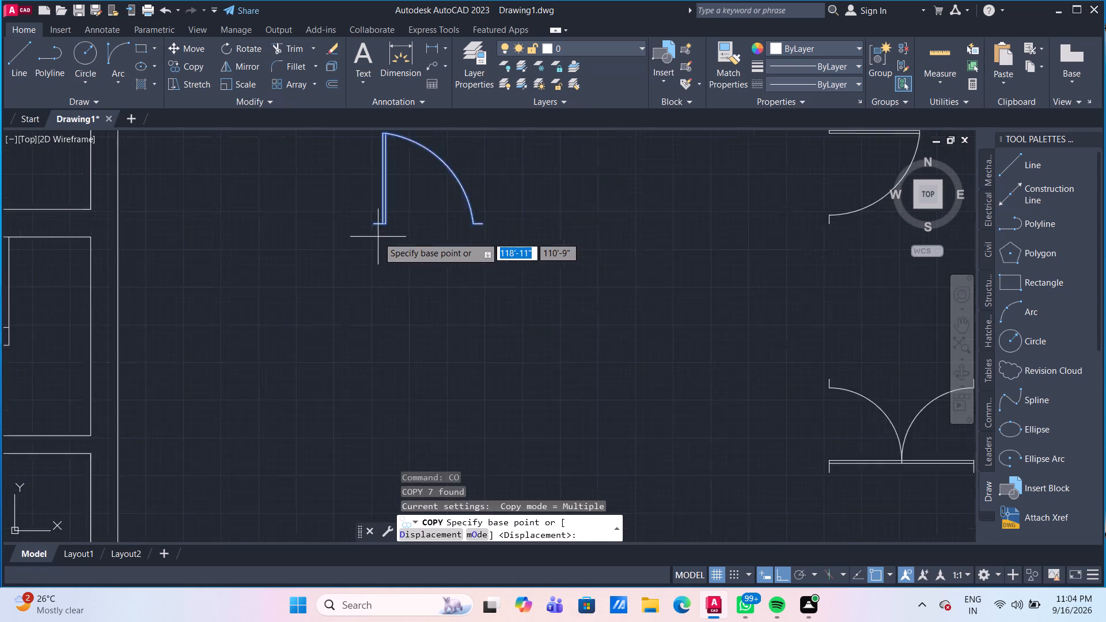
left_click(372, 215)
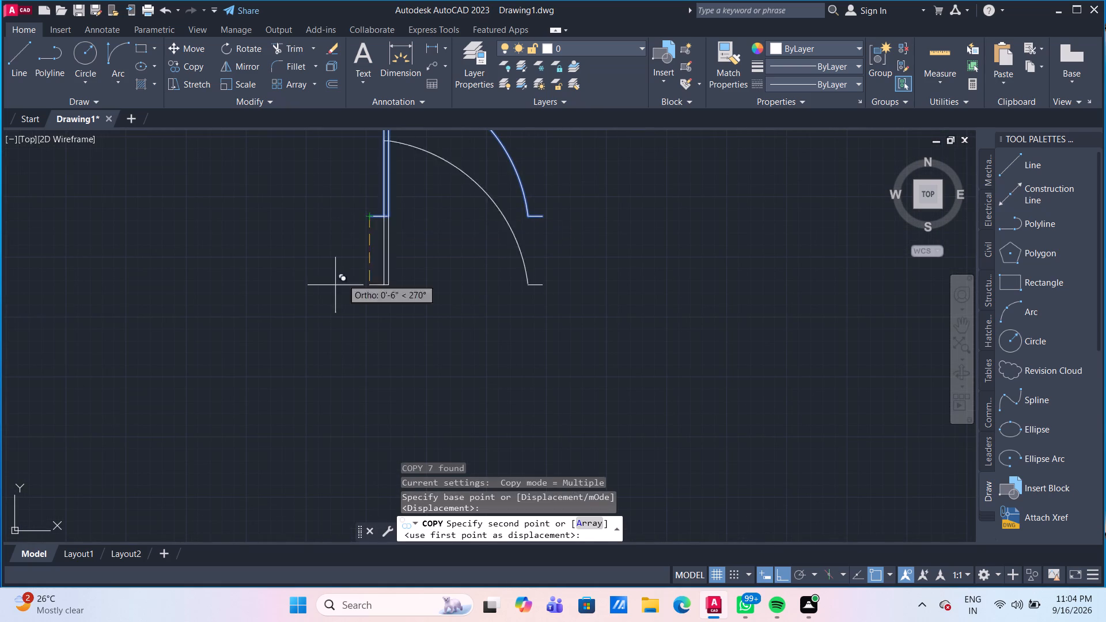
scroll(220, 319, "down", 2)
middle_click_drag(218, 321, 560, 267)
middle_click_drag(134, 276, 214, 296)
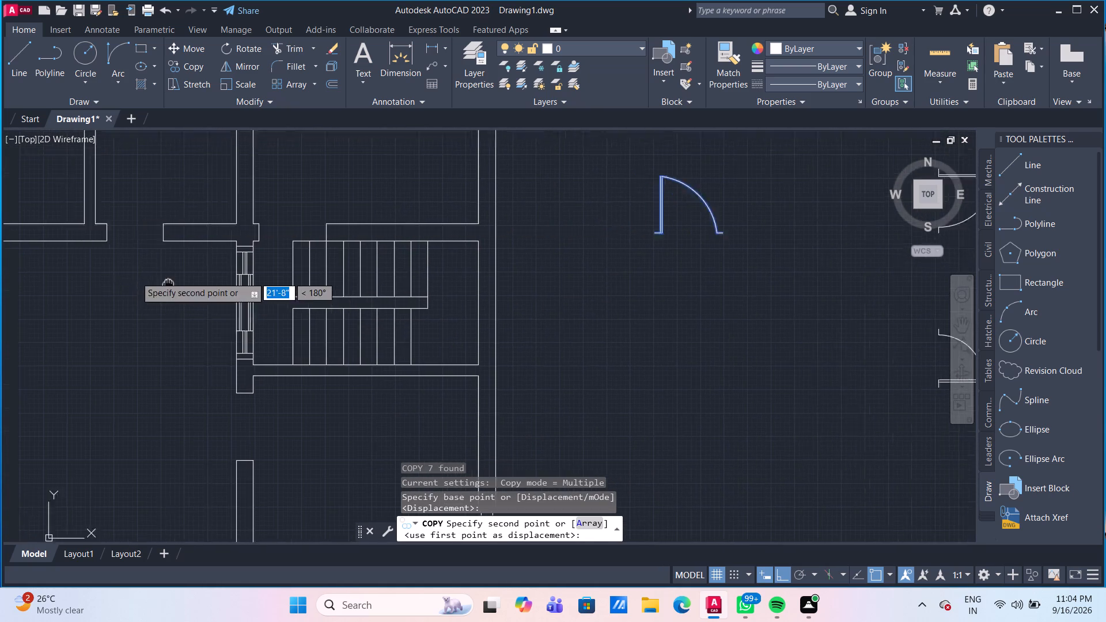
middle_click_drag(214, 296, 584, 301)
middle_click_drag(247, 290, 347, 306)
scroll(335, 298, "up", 1)
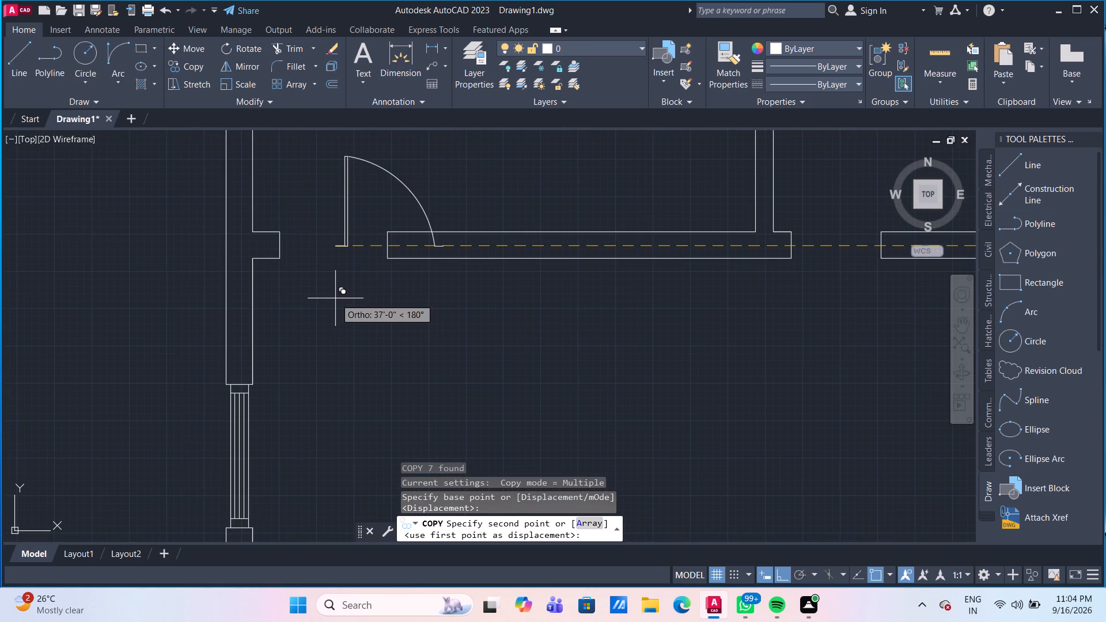
scroll(282, 240, "up", 3)
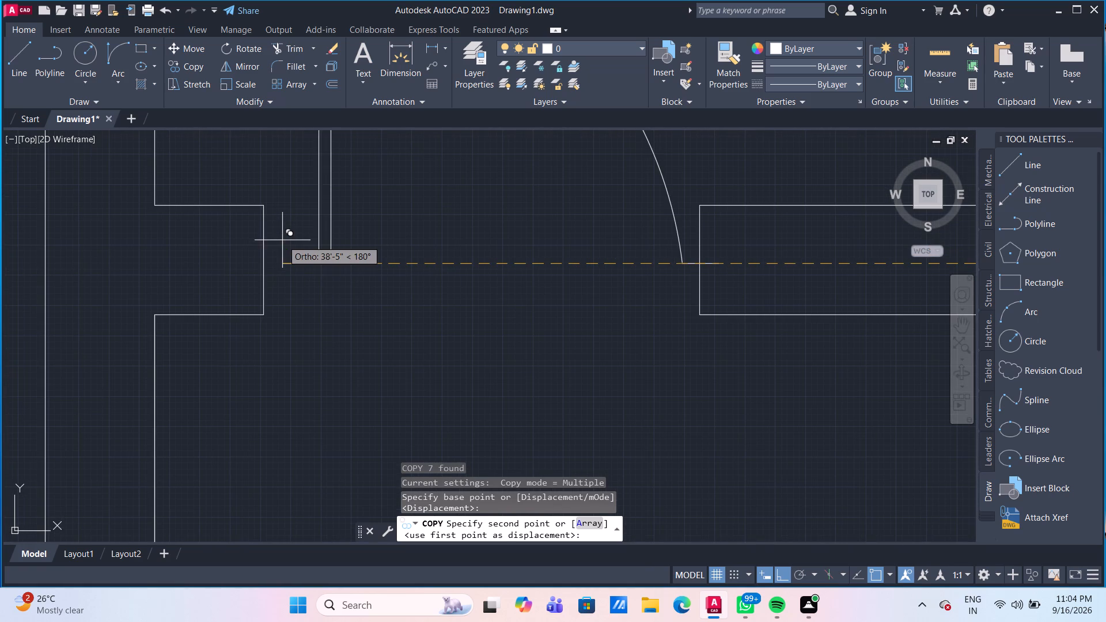
left_click(266, 257)
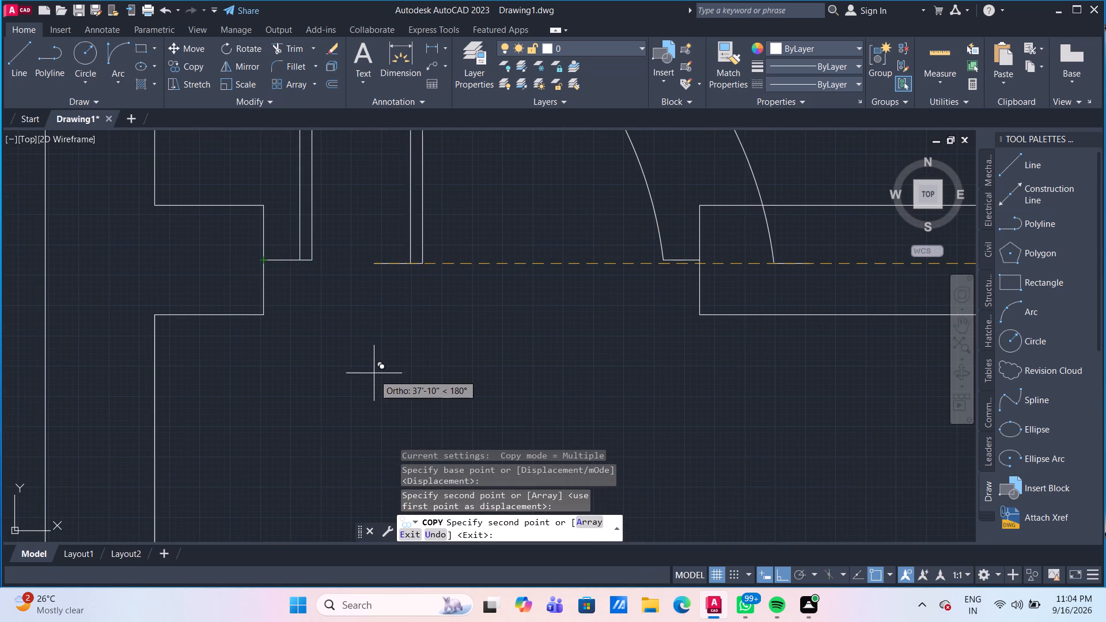
Place another copy of the door in the south exterior wall opening near the plan's southwest corner.
scroll(374, 377, "down", 2)
middle_click_drag(379, 388, 364, 276)
scroll(416, 366, "down", 2)
middle_click_drag(416, 370, 405, 244)
middle_click_drag(426, 397, 396, 204)
scroll(392, 397, "down", 1)
middle_click_drag(390, 390, 395, 332)
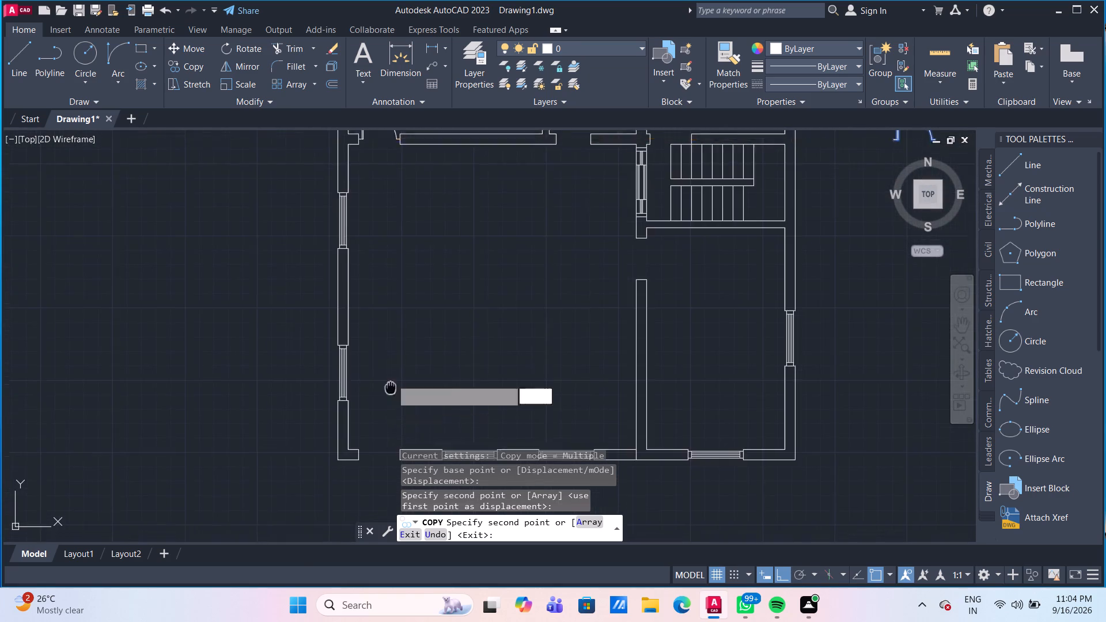
middle_click_drag(395, 332, 386, 261)
scroll(366, 350, "up", 3)
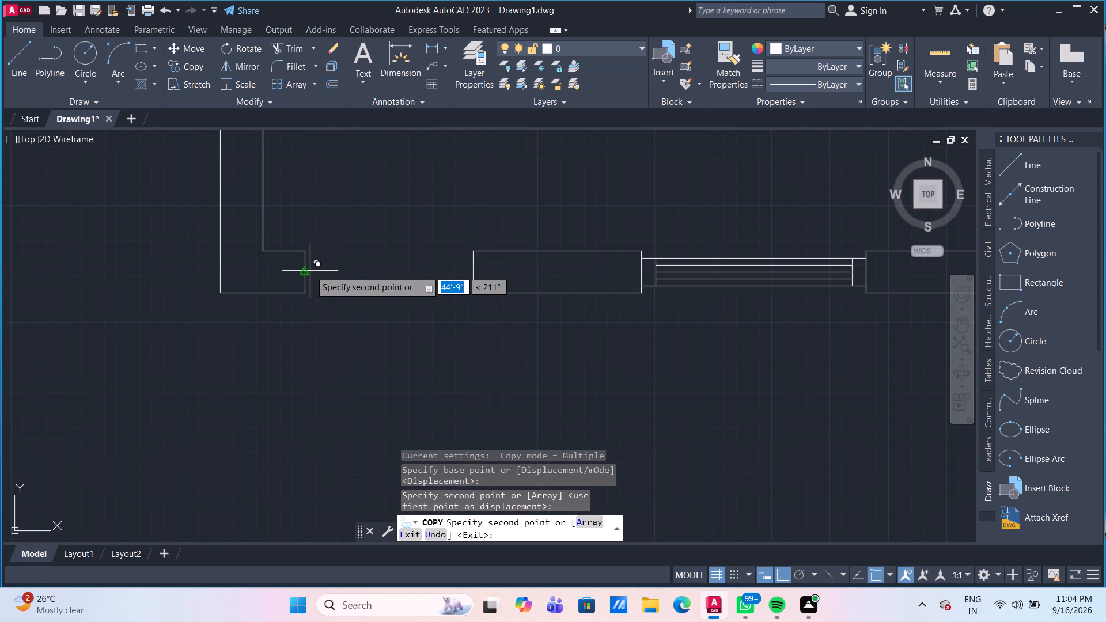
left_click(307, 270)
Place a third copy of the door in the wall opening just north of the staircase, then end the copying.
scroll(421, 306, "down", 2)
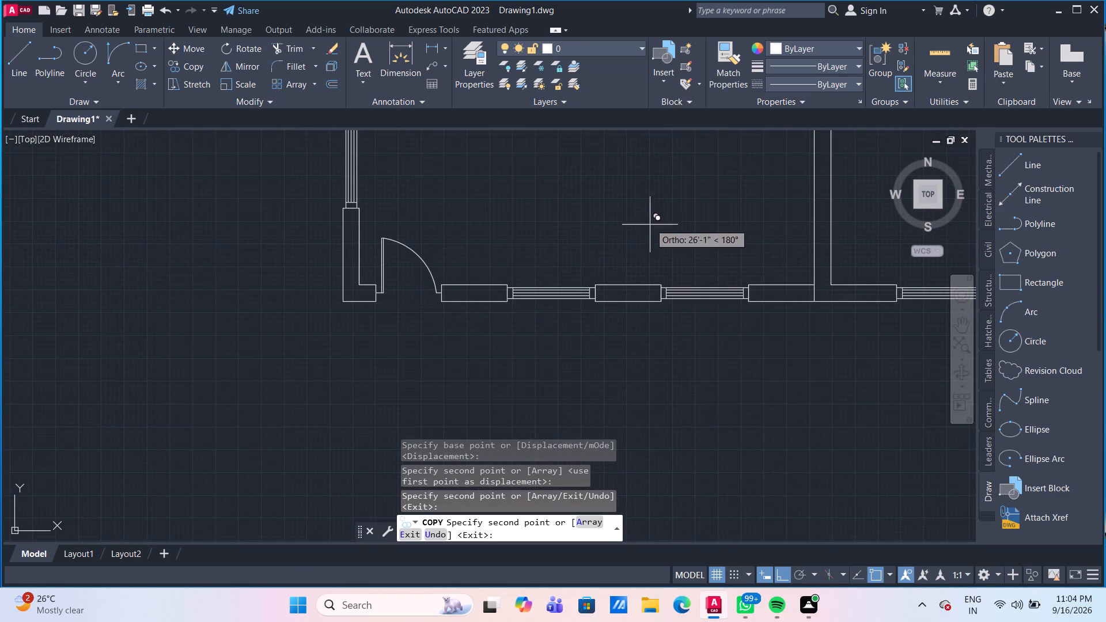
scroll(647, 221, "down", 3)
middle_click_drag(647, 221, 396, 389)
scroll(415, 278, "up", 3)
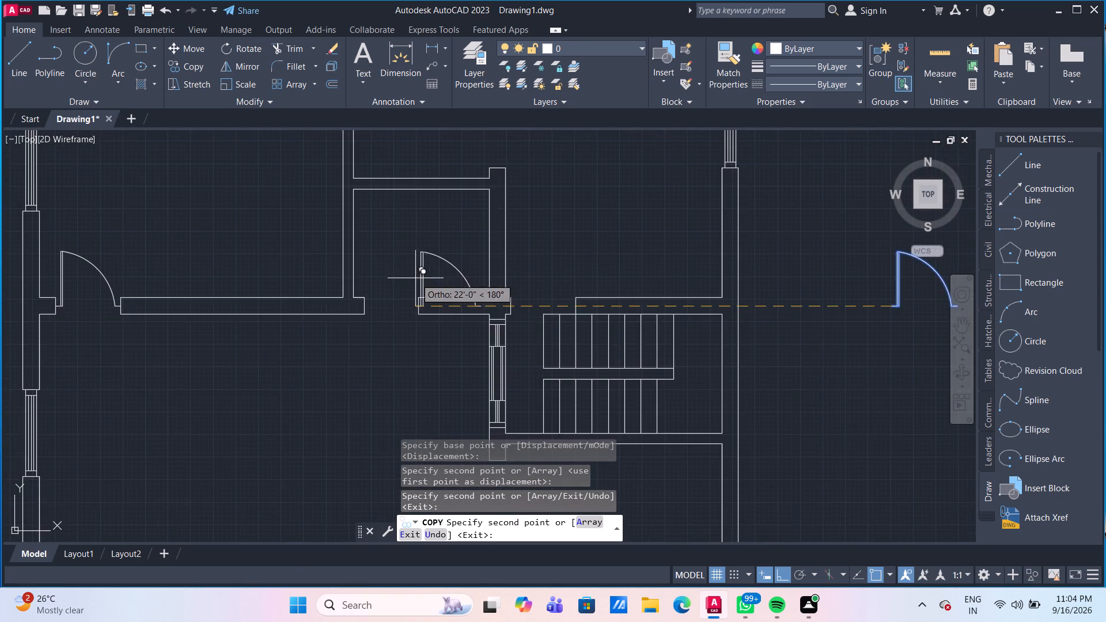
scroll(504, 277, "up", 4)
middle_click_drag(533, 299, 462, 161)
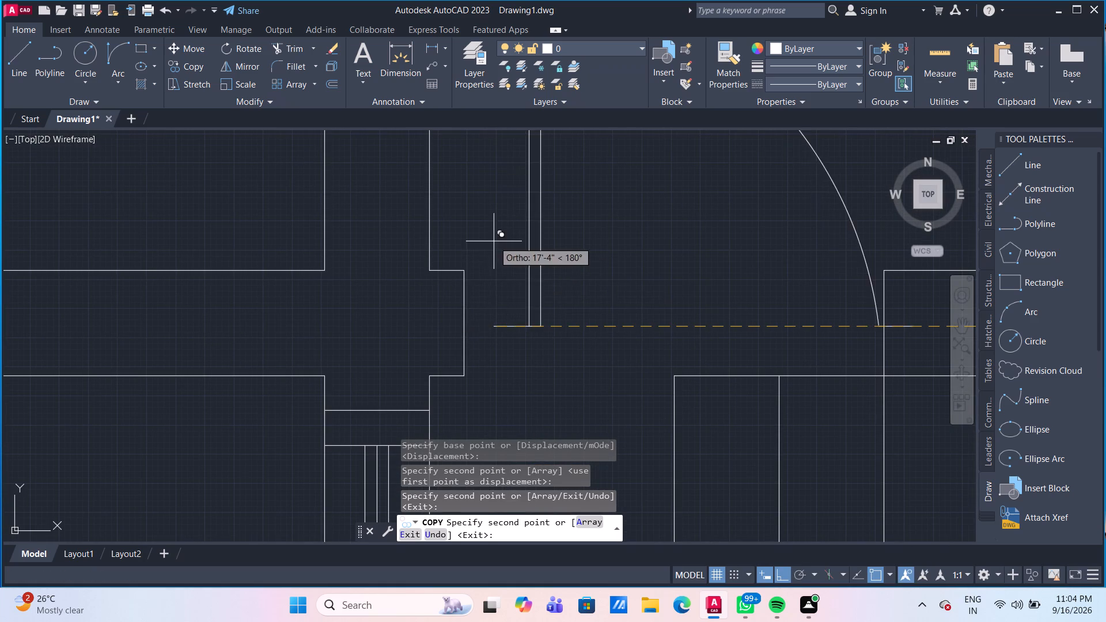
scroll(464, 323, "up", 2)
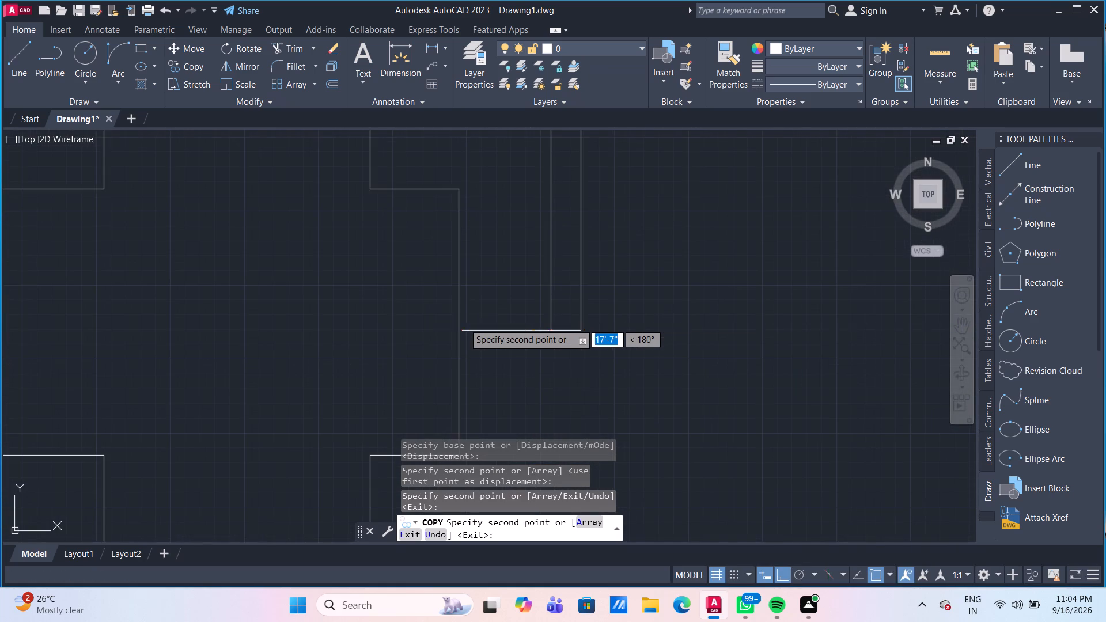
left_click(460, 322)
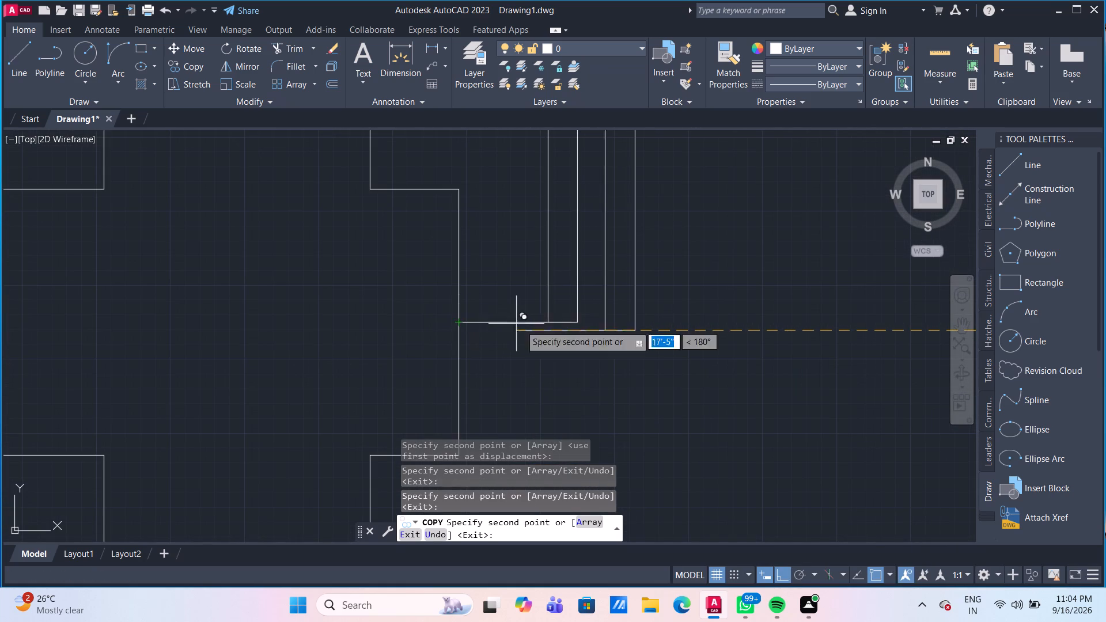
scroll(558, 330, "down", 3)
scroll(638, 348, "down", 3)
middle_click_drag(650, 343, 401, 304)
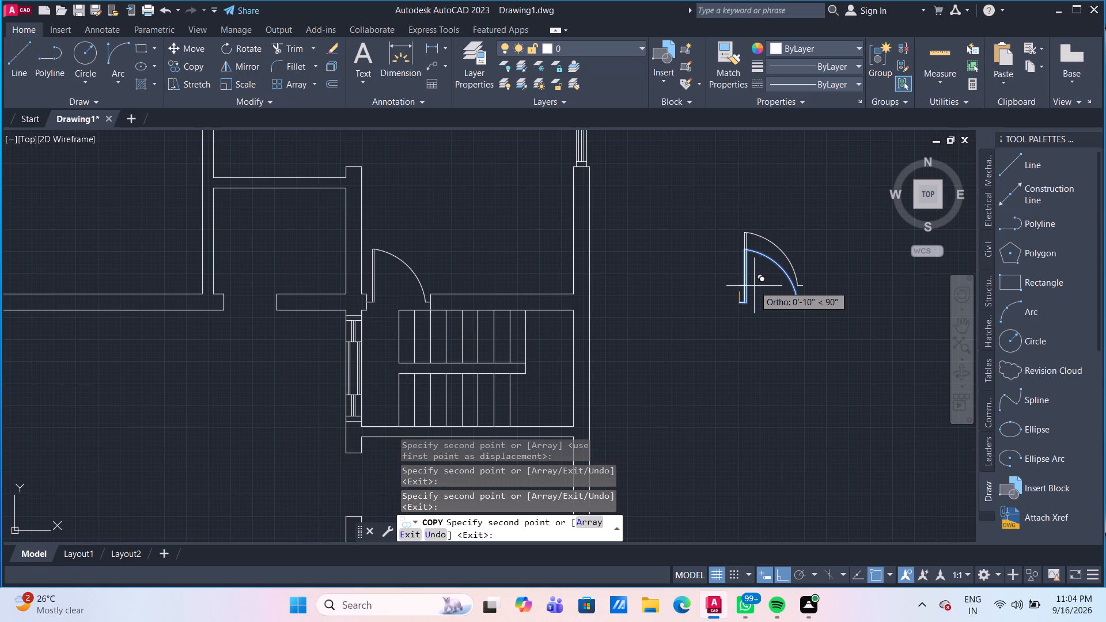
key("Escape")
Rotate the source door group 90 degrees clockwise about its east jamb end.
scroll(763, 316, "down", 3)
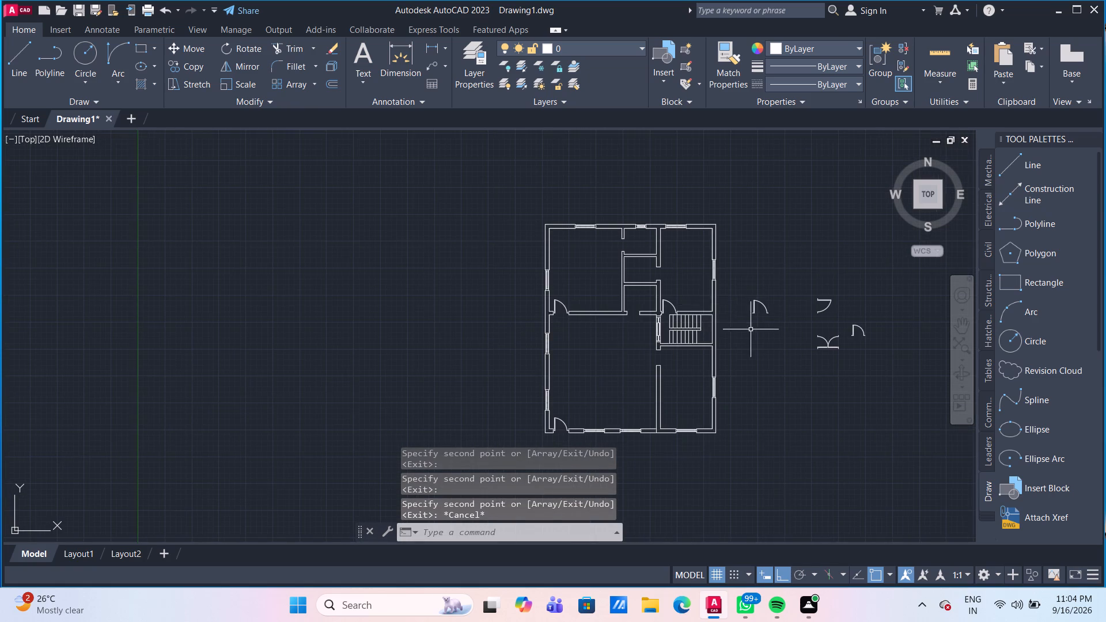
scroll(808, 319, "up", 2)
middle_click_drag(852, 308, 755, 315)
left_click_drag(616, 326, 613, 323)
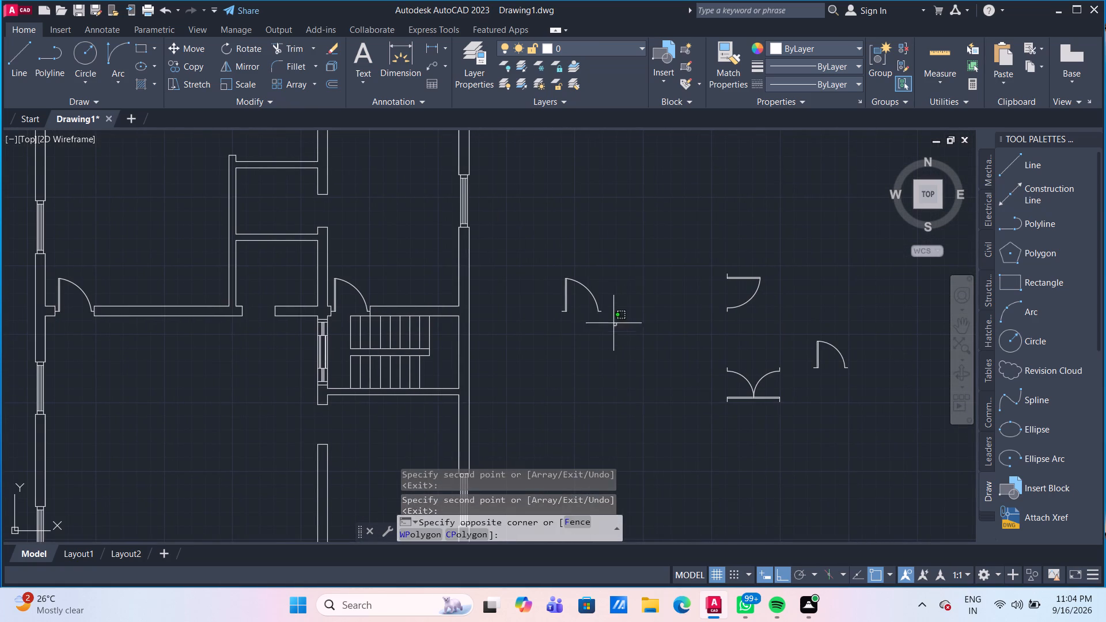
left_click_drag(613, 323, 569, 282)
left_click(510, 242)
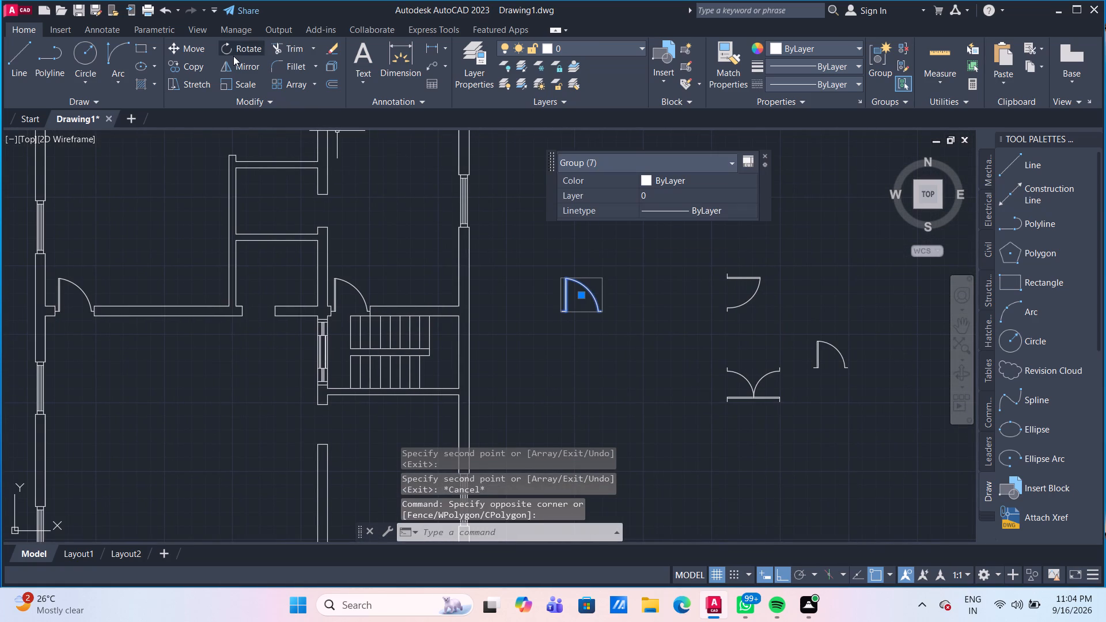
left_click(233, 56)
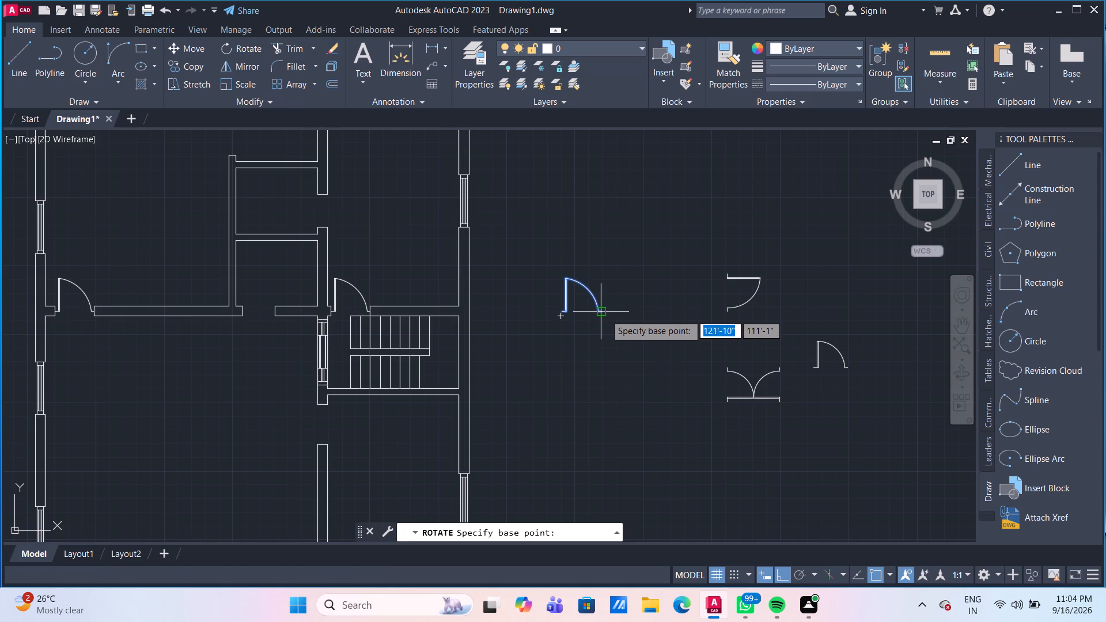
left_click_drag(605, 314, 587, 366)
left_click(586, 366)
middle_click_drag(677, 342, 677, 336)
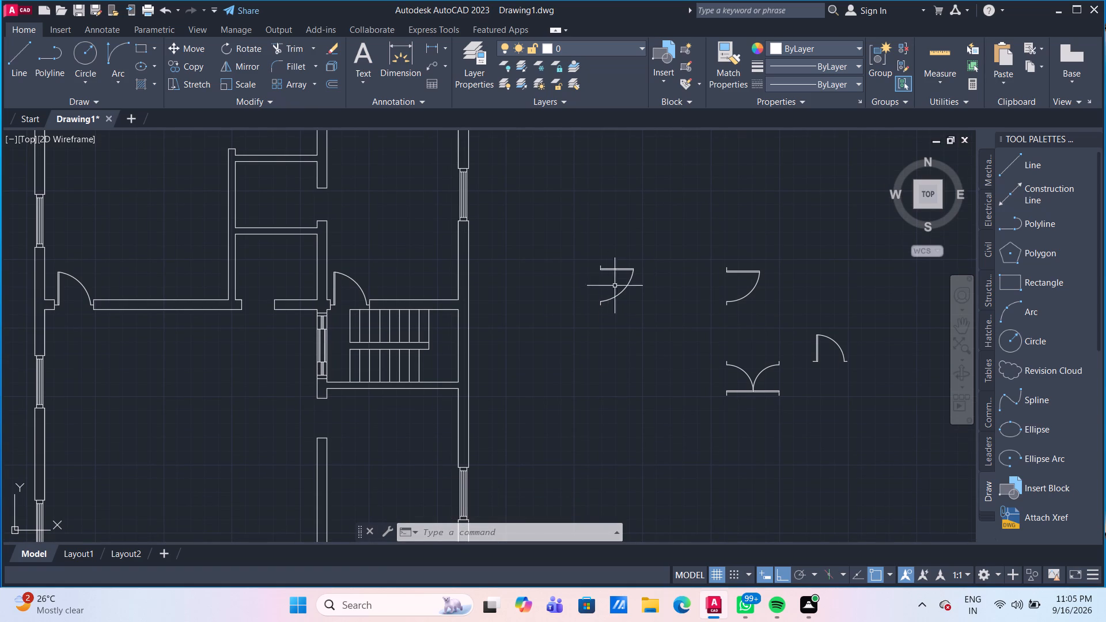
Move the rotated door by its upper jamb end to the midpoint of the wall end just south of the staircase.
left_click_drag(630, 302, 618, 282)
left_click(612, 253)
key("m")
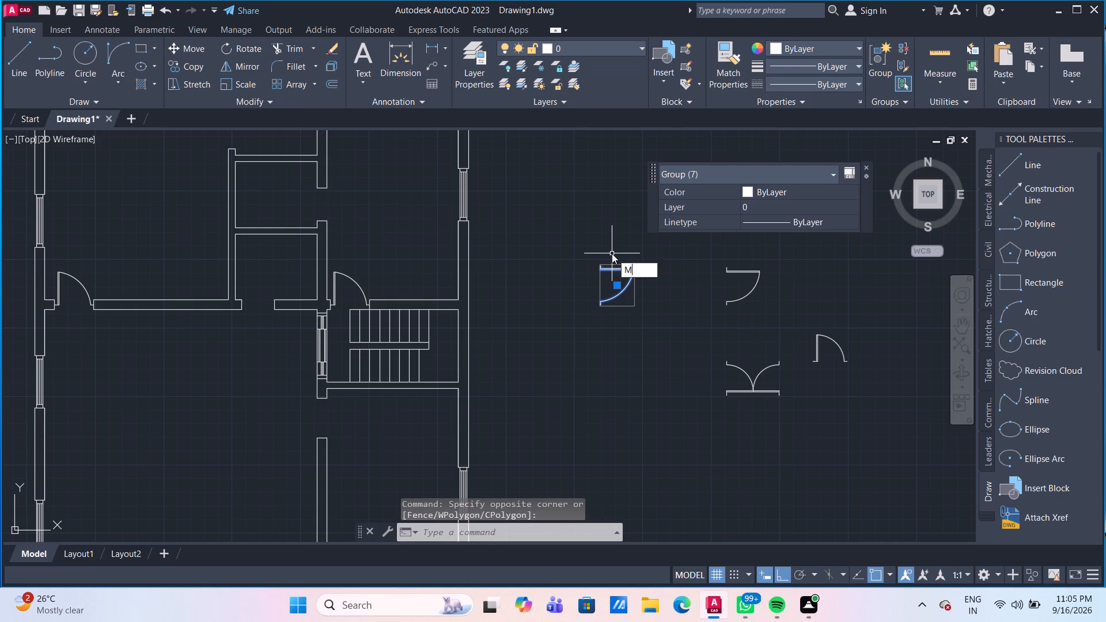
key("Return")
scroll(612, 253, "up", 3)
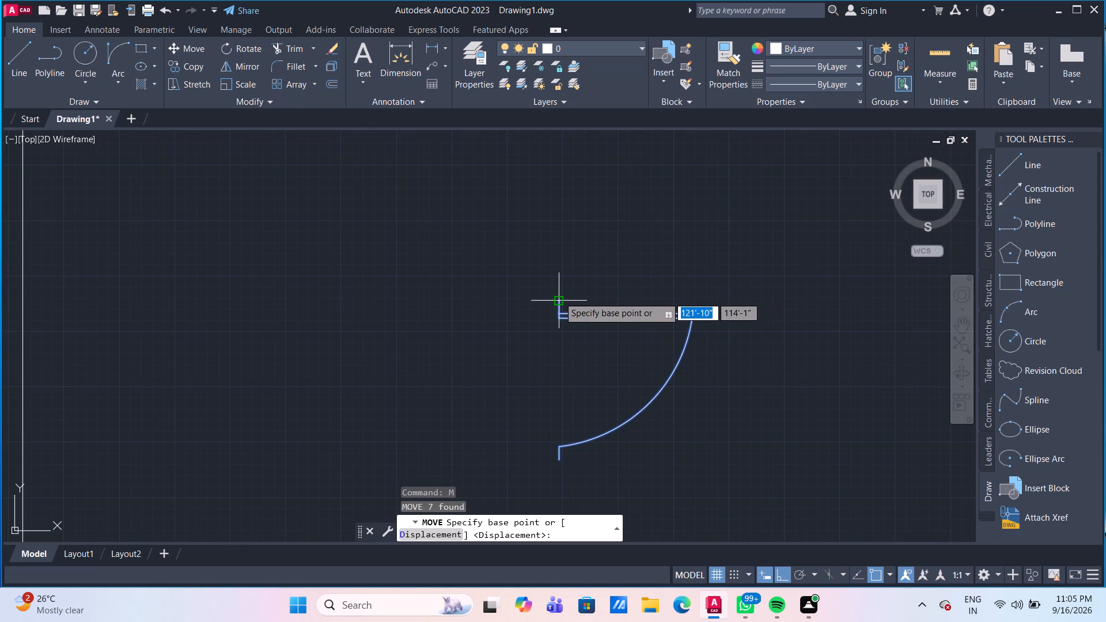
left_click(559, 297)
scroll(368, 348, "down", 1)
middle_click_drag(372, 347, 430, 293)
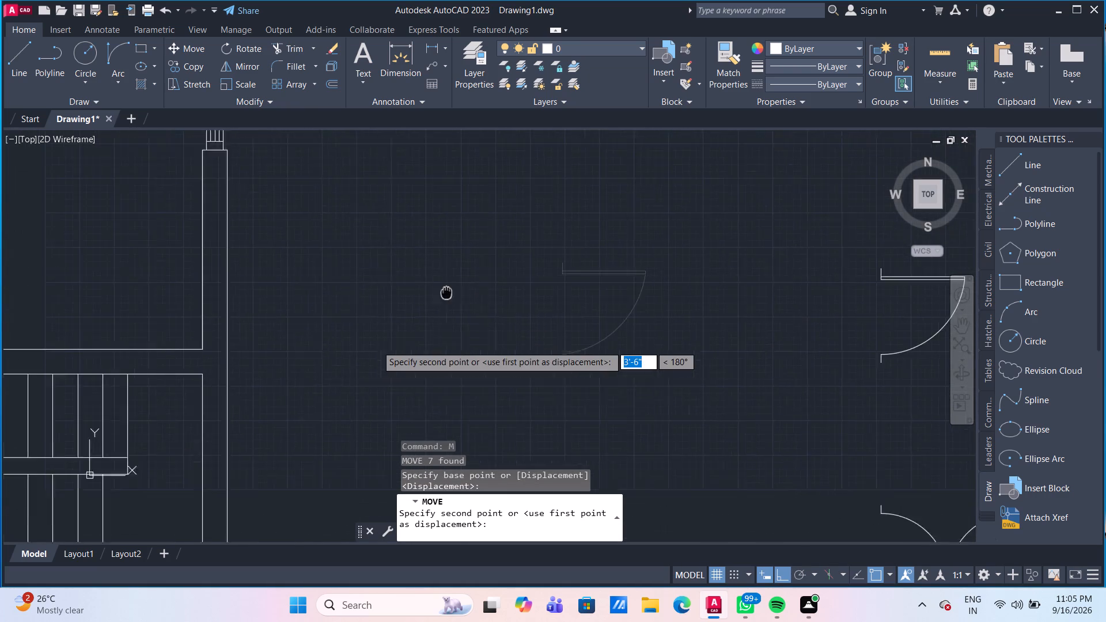
scroll(320, 304, "down", 1)
middle_click_drag(15, 335, 417, 309)
middle_click_drag(408, 342, 405, 290)
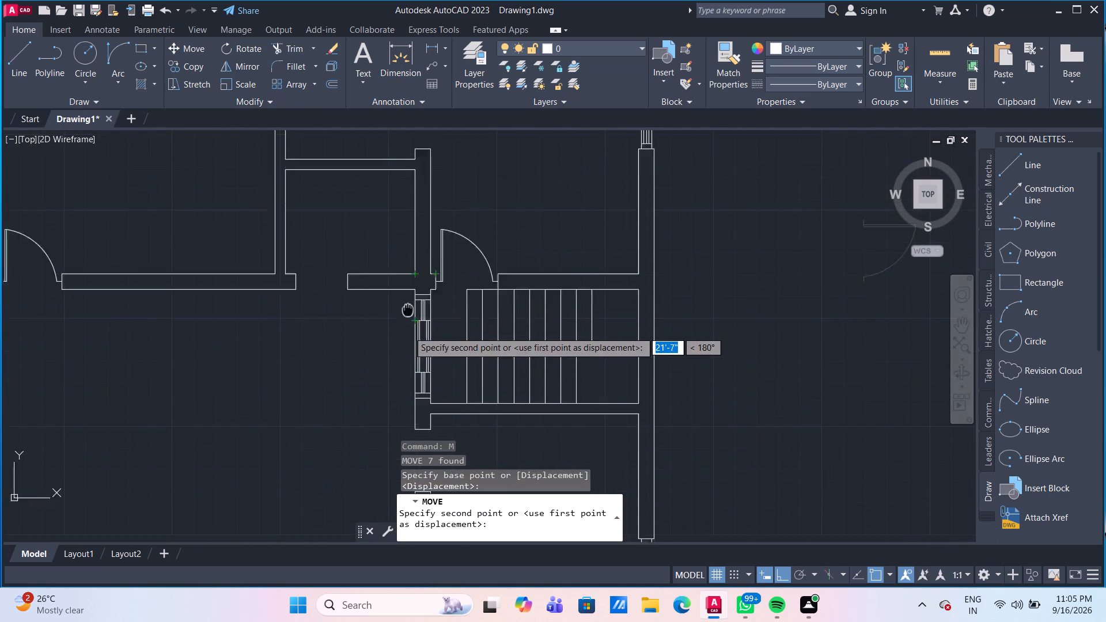
middle_click_drag(405, 290, 381, 160)
scroll(409, 282, "up", 3)
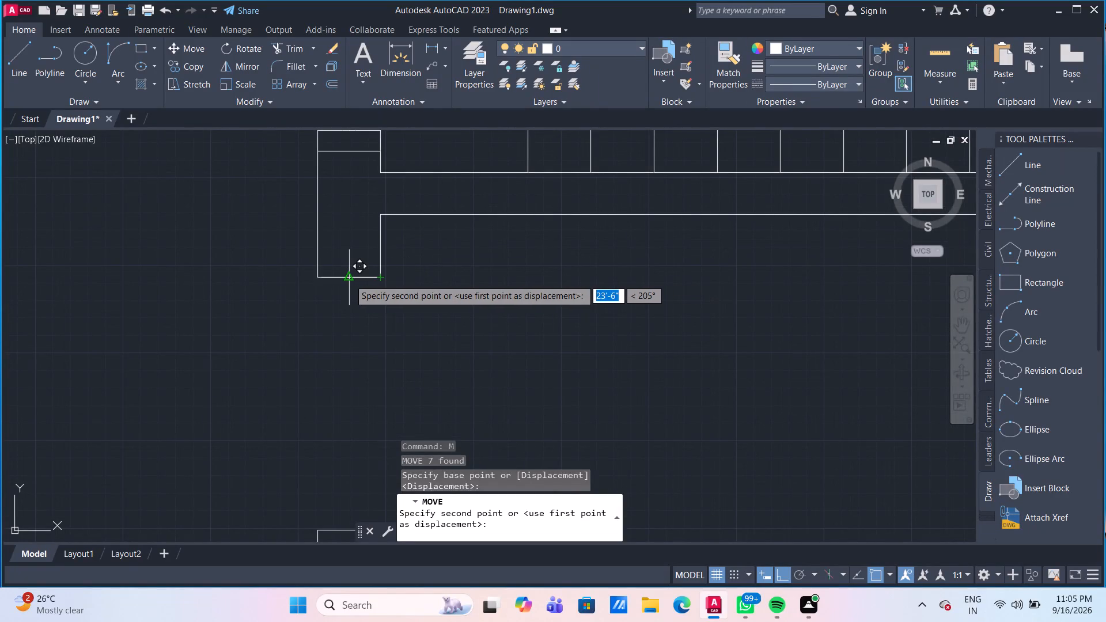
left_click(349, 279)
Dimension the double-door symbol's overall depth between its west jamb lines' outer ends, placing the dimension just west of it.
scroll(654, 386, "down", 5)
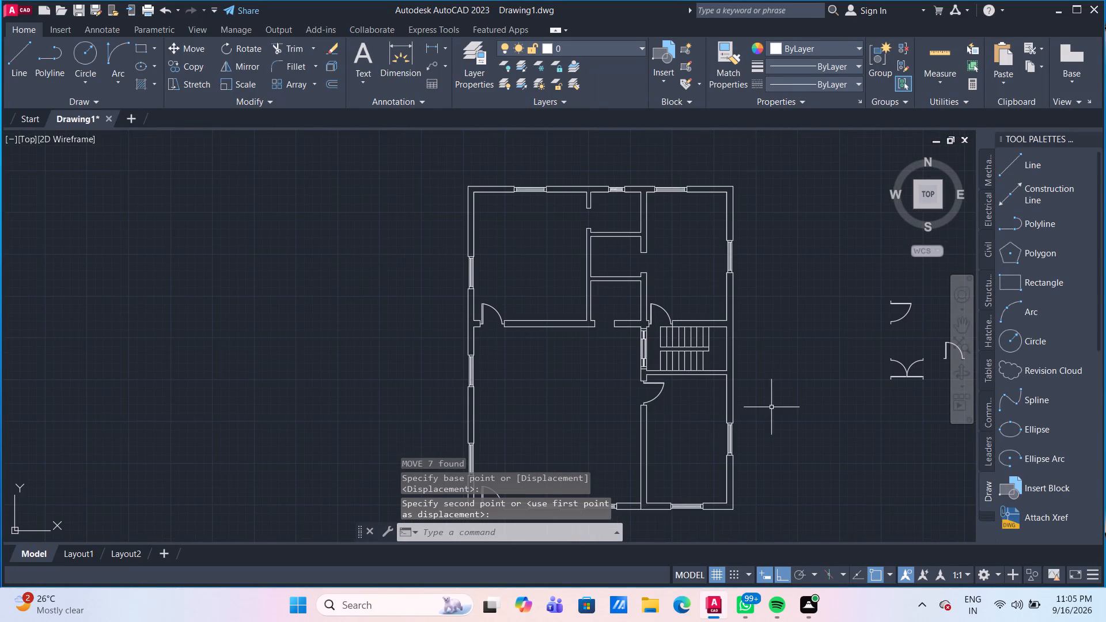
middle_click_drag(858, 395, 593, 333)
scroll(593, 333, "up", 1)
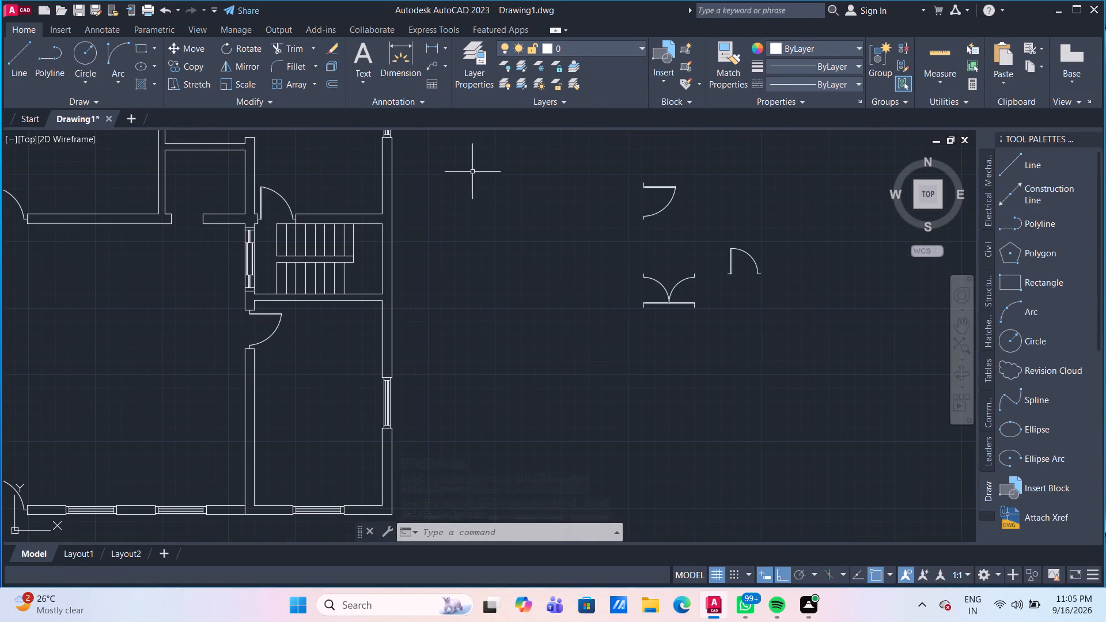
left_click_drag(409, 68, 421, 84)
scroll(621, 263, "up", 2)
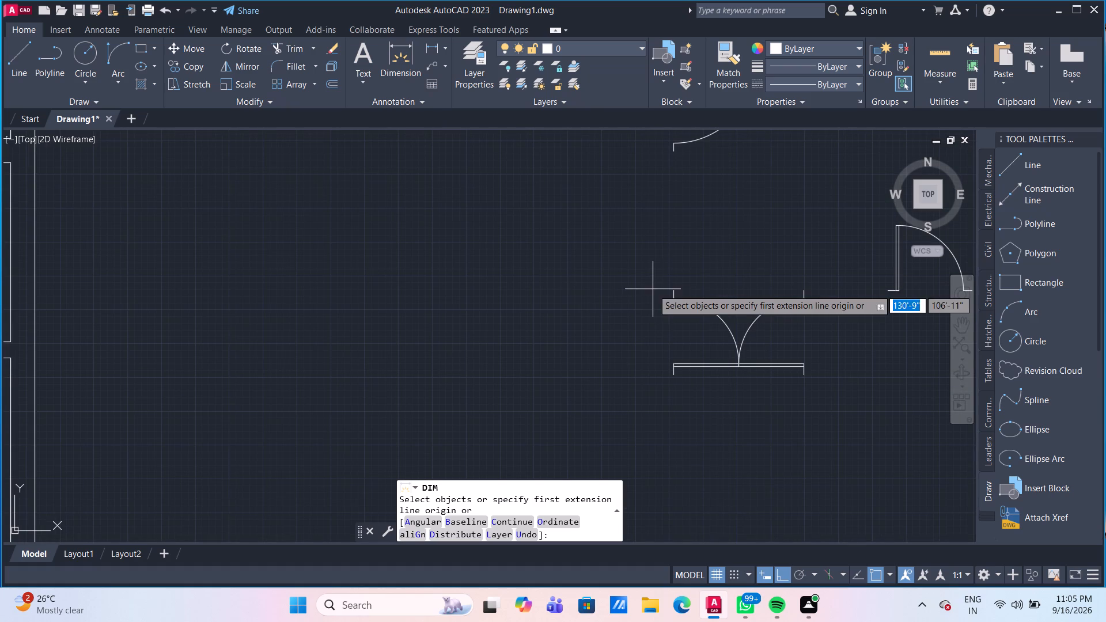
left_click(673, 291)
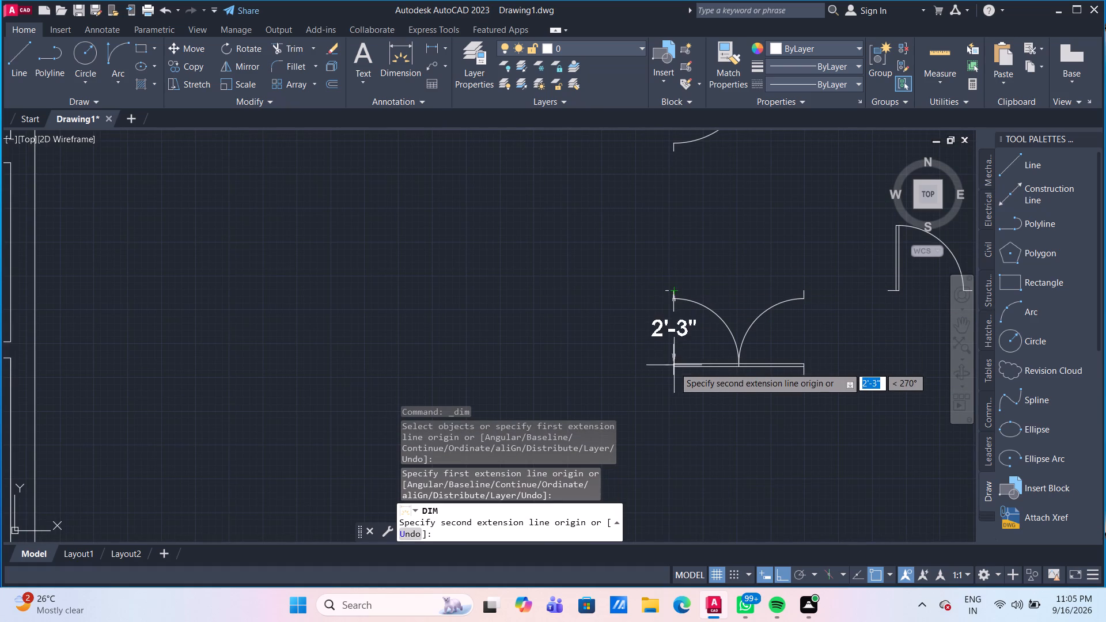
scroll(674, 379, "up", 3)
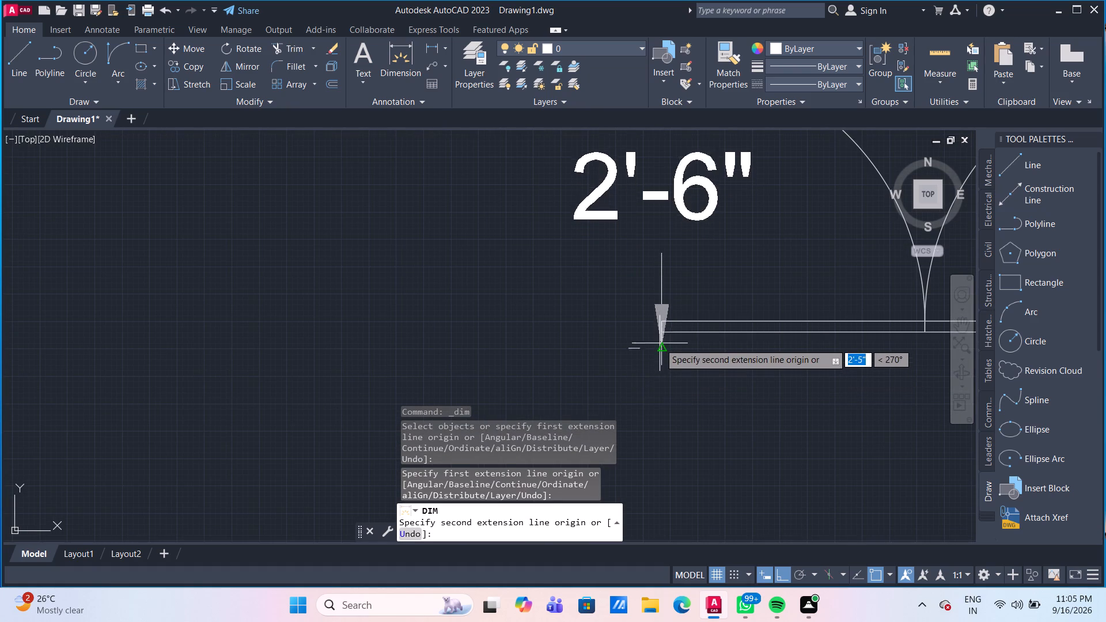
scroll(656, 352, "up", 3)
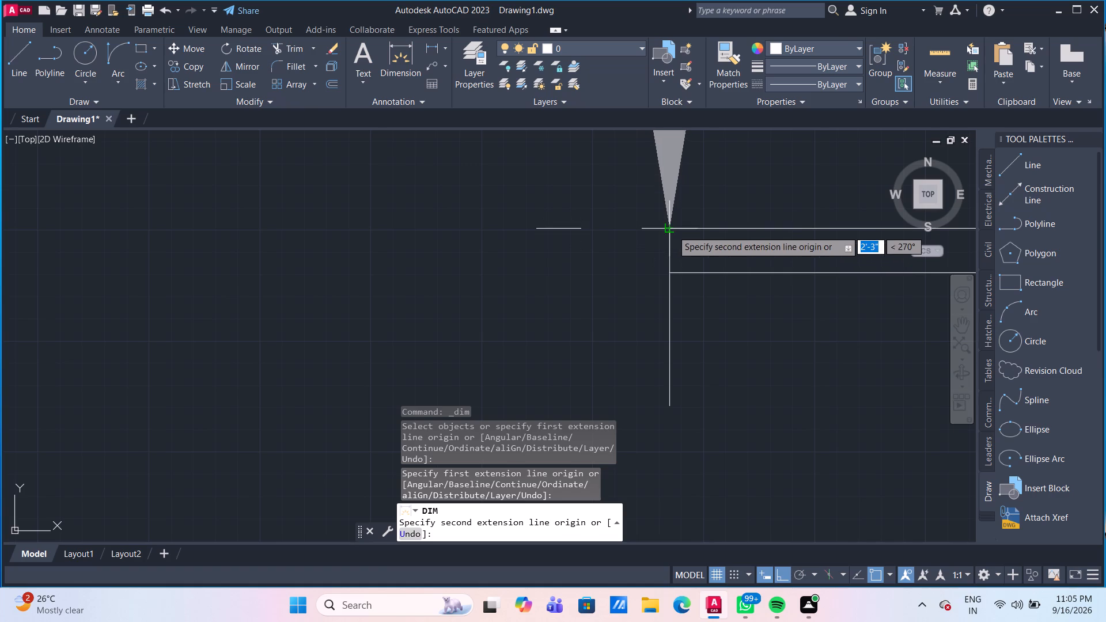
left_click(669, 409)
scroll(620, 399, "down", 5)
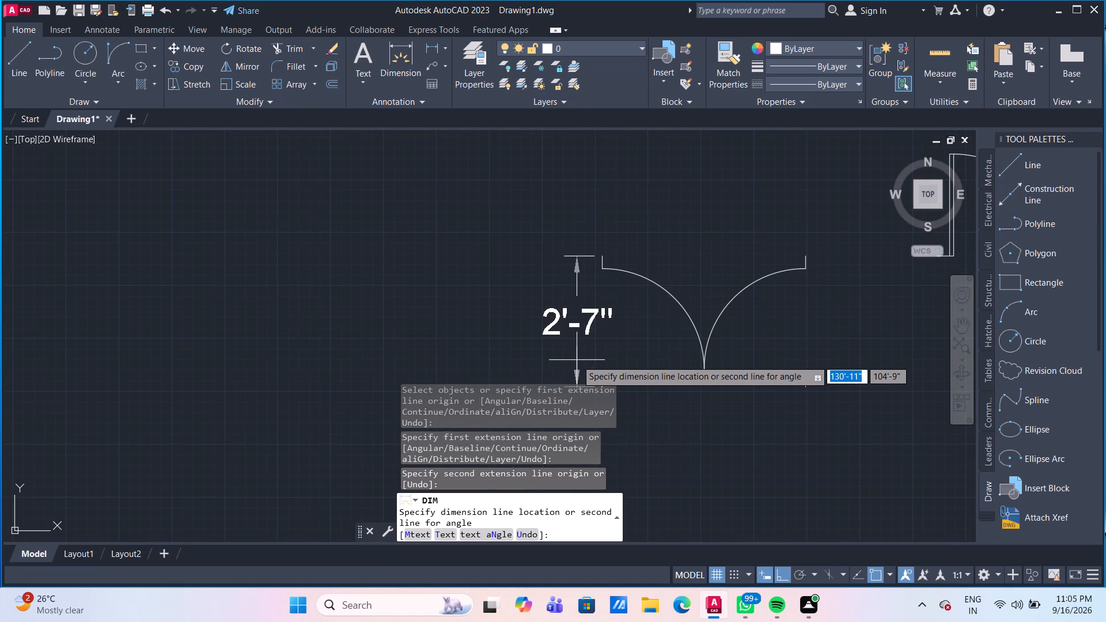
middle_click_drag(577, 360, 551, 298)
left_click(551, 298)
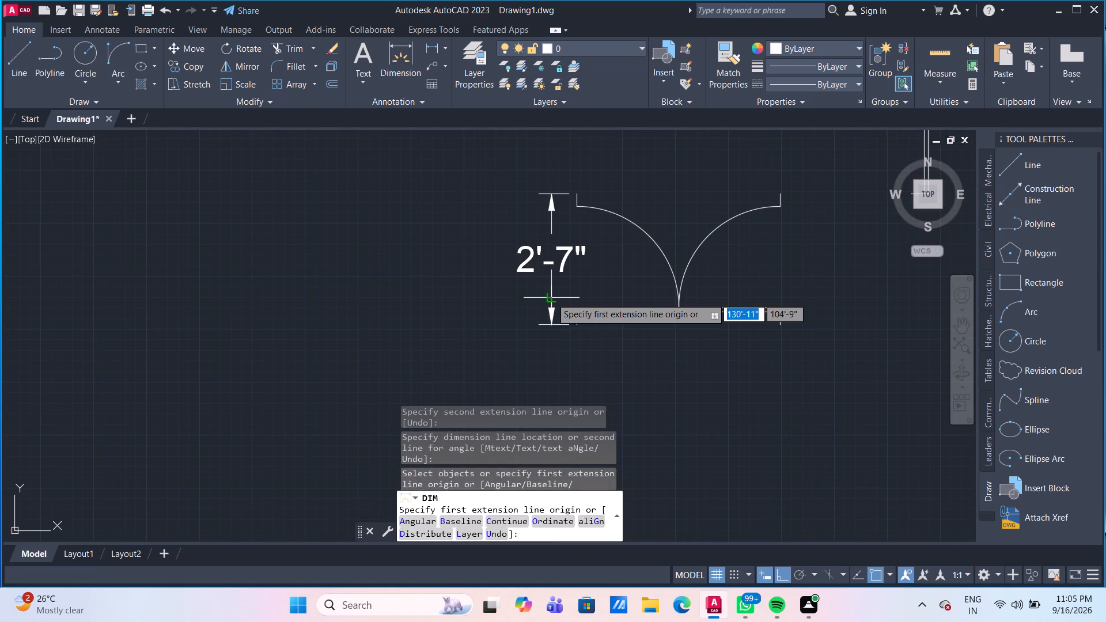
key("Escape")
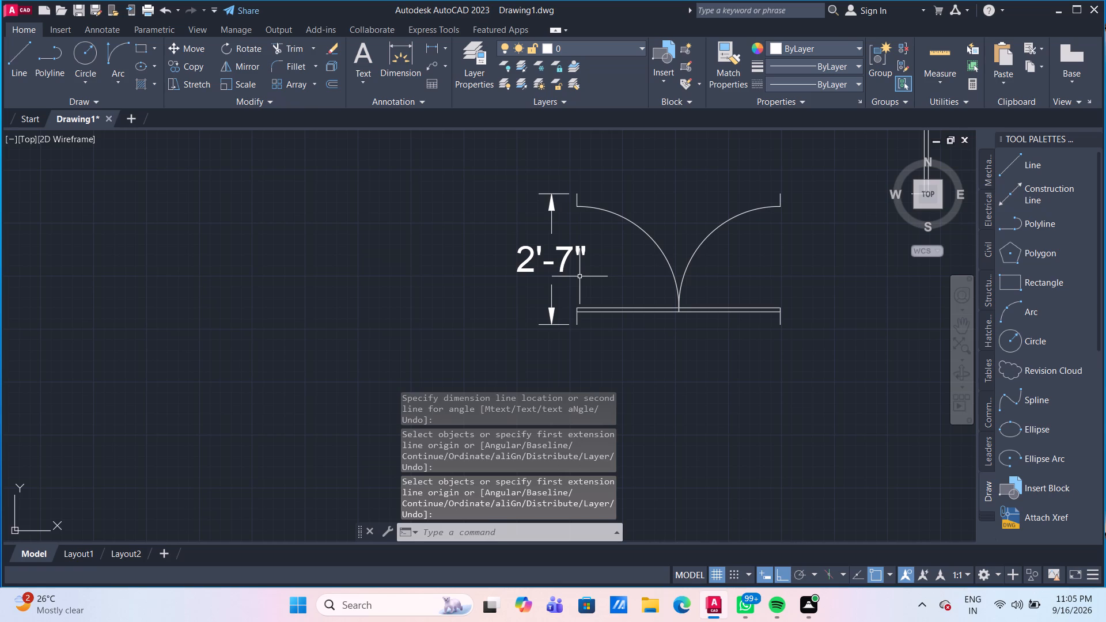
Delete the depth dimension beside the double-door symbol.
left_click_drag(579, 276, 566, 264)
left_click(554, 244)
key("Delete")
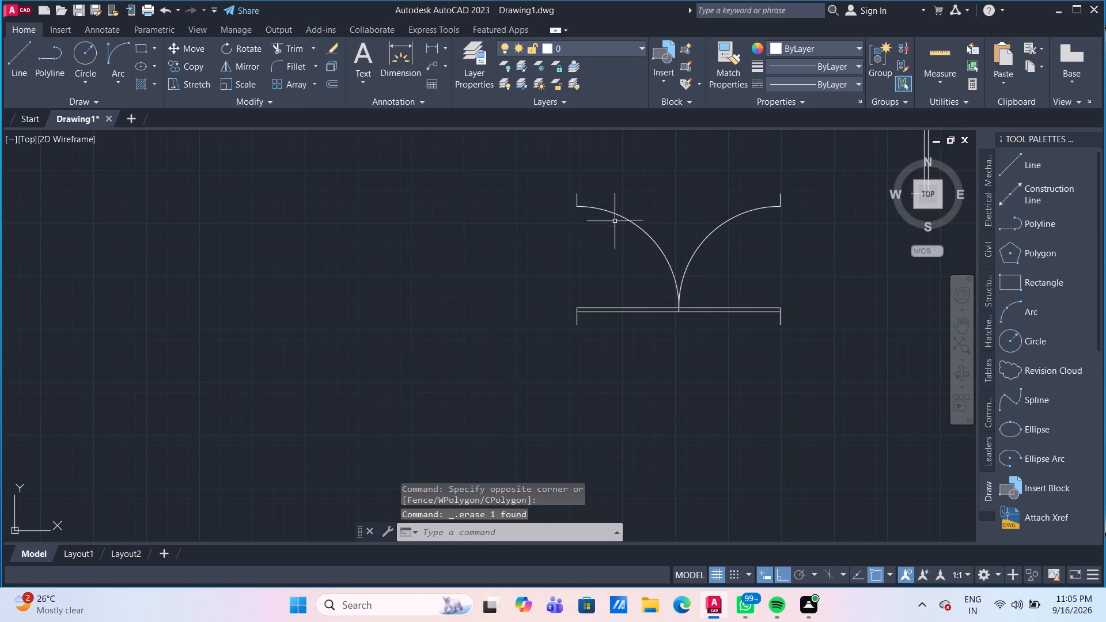
Ungroup the west leaf of the double-door symbol beside the floor plan.
scroll(599, 210, "up", 1)
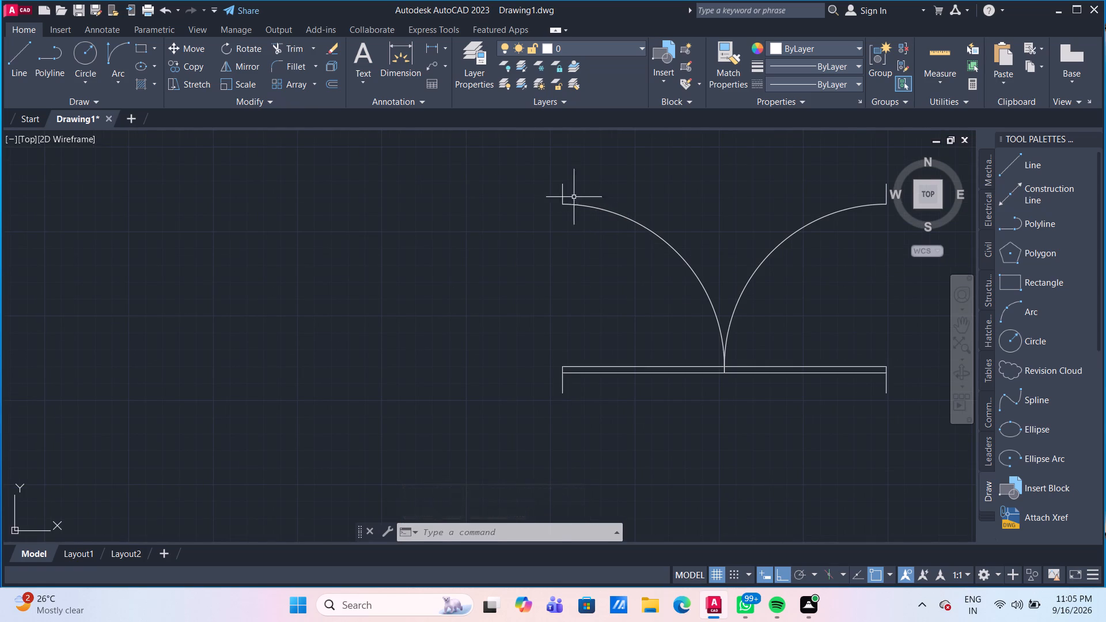
scroll(563, 198, "up", 2)
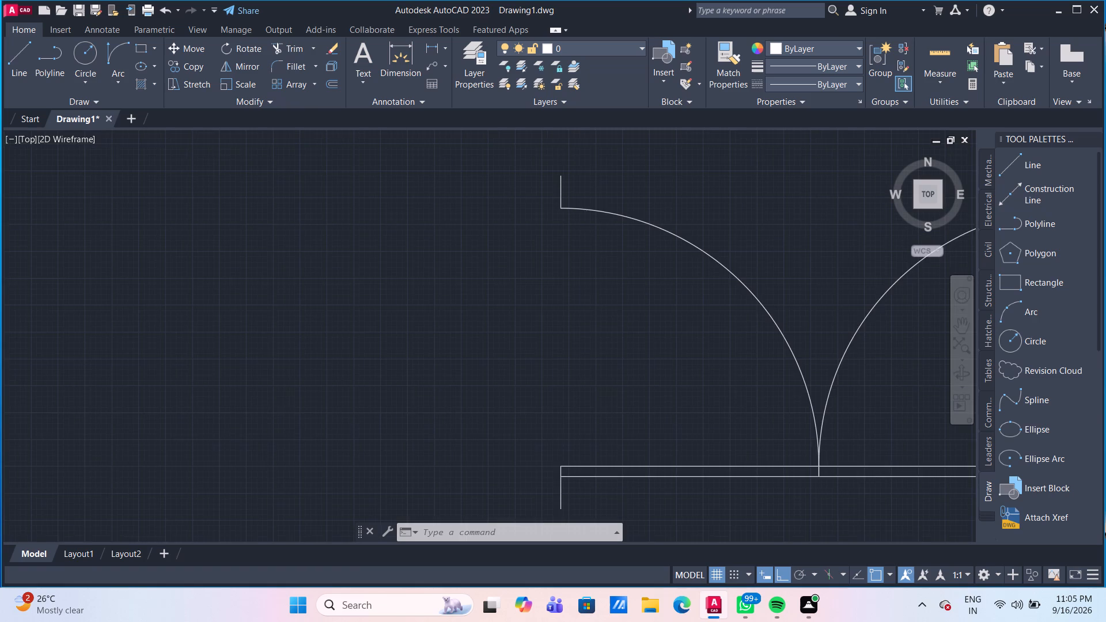
left_click(556, 198)
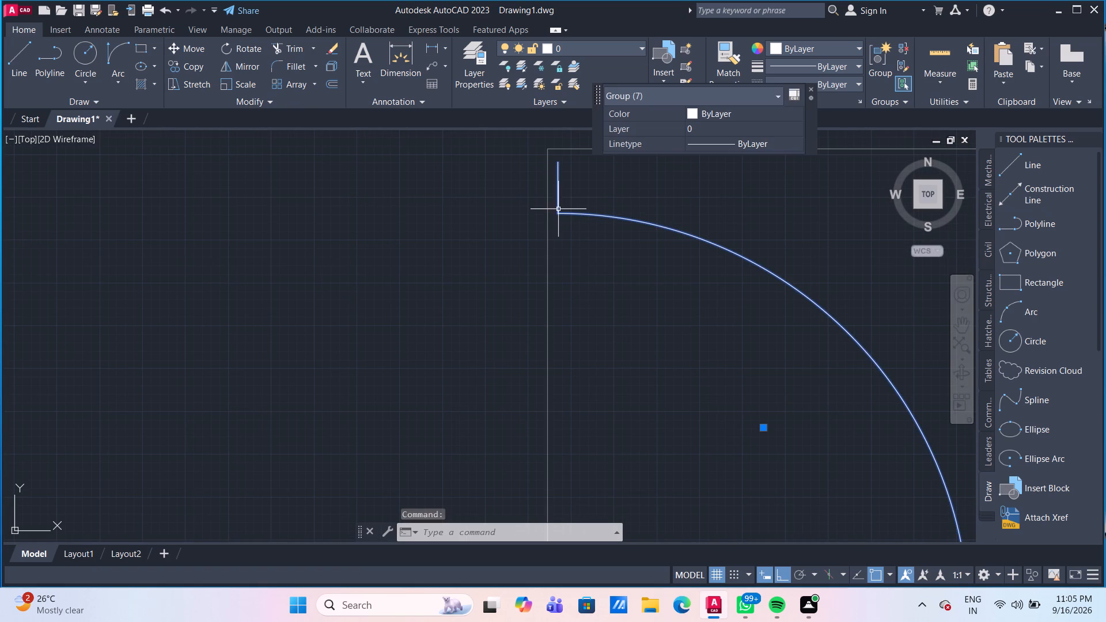
scroll(573, 236, "down", 2)
scroll(650, 294, "down", 1)
middle_click_drag(600, 292, 433, 297)
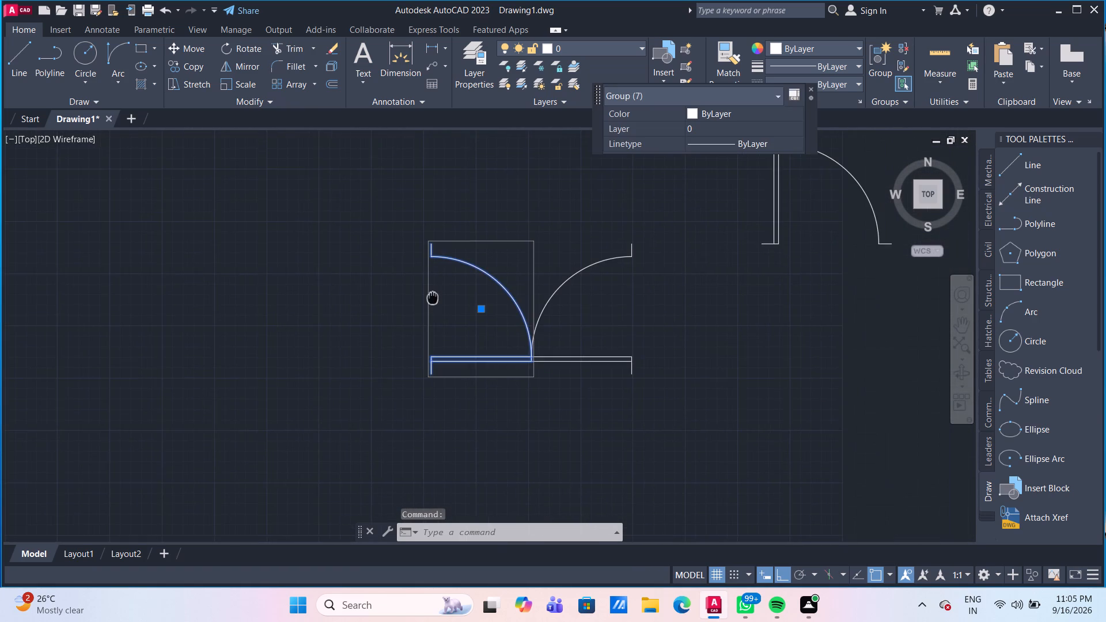
middle_click_drag(433, 297, 347, 290)
scroll(607, 225, "down", 1)
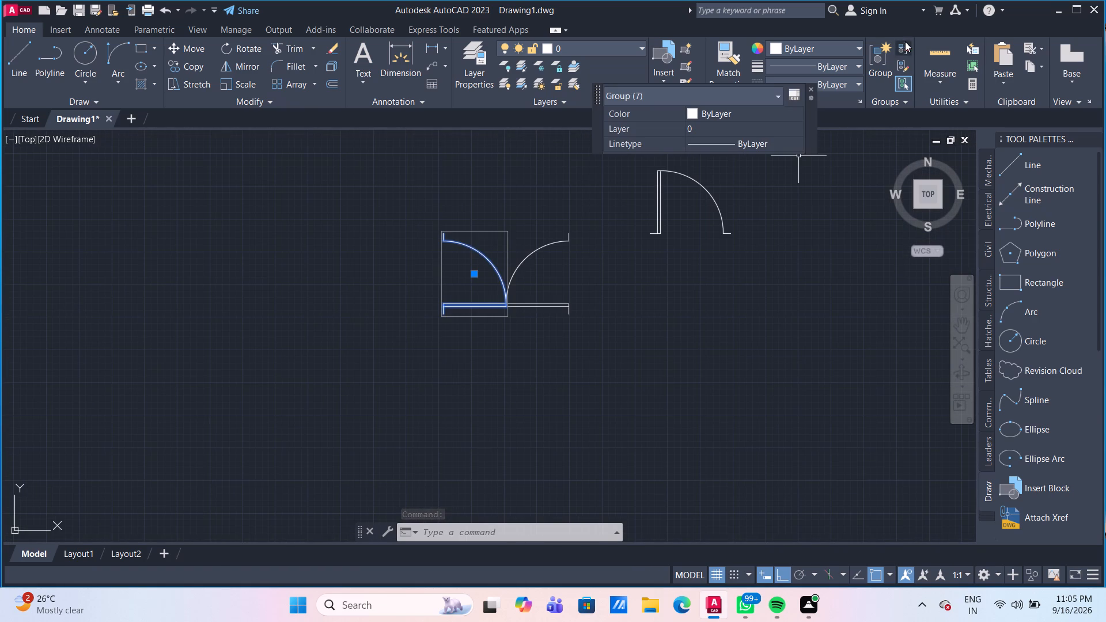
left_click(903, 55)
Move the west leaf's short upper jamb line 1" straight down from its lower endpoint.
scroll(393, 301, "up", 2)
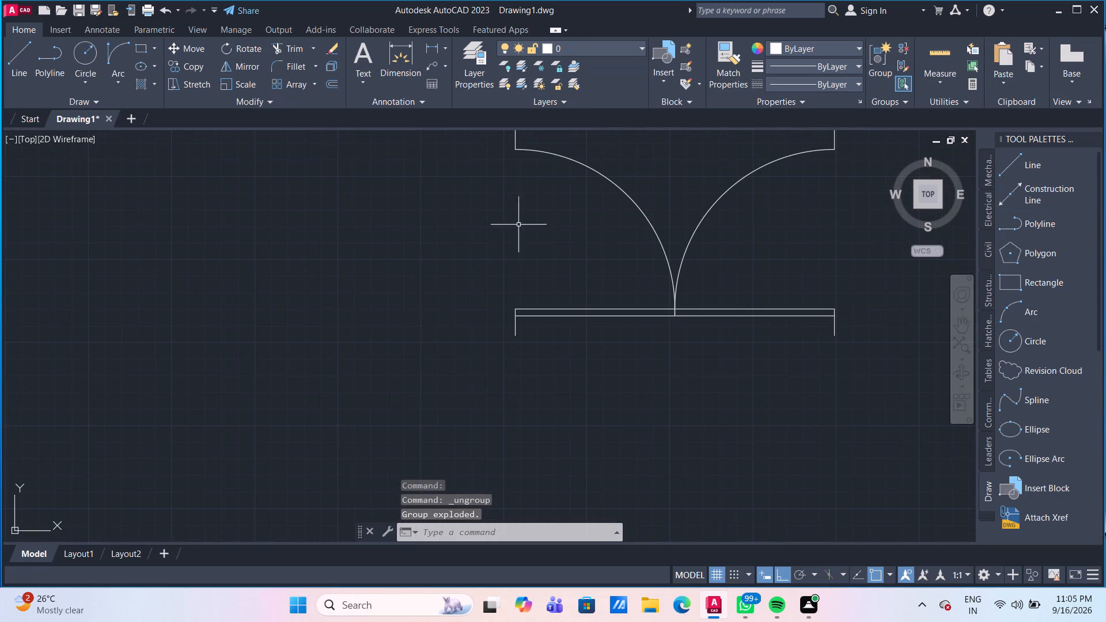
middle_click_drag(573, 170, 546, 284)
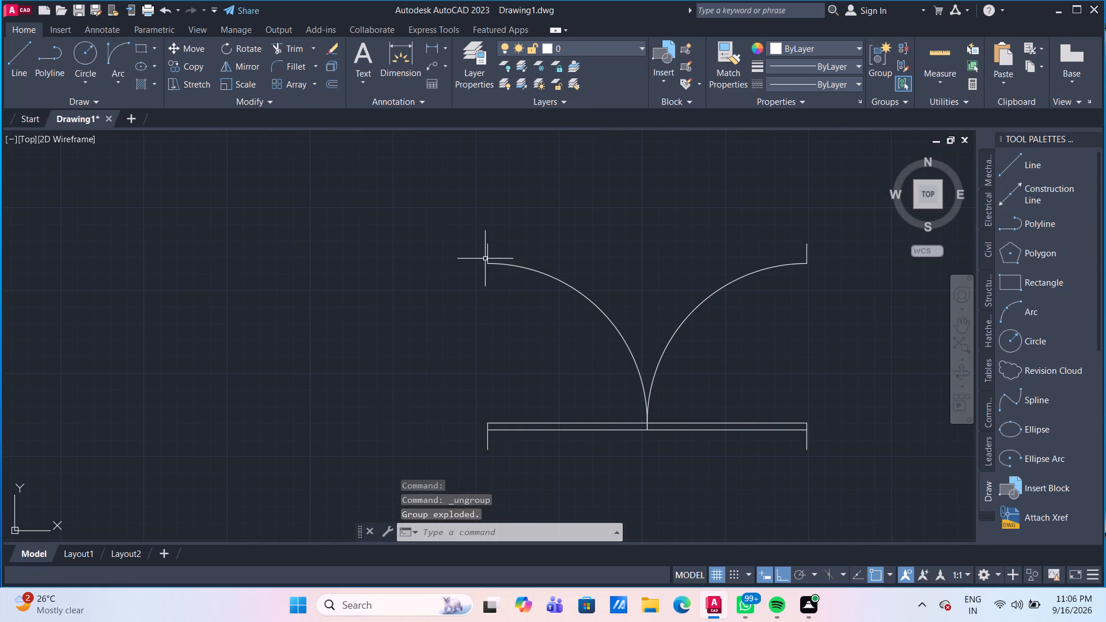
left_click(487, 246)
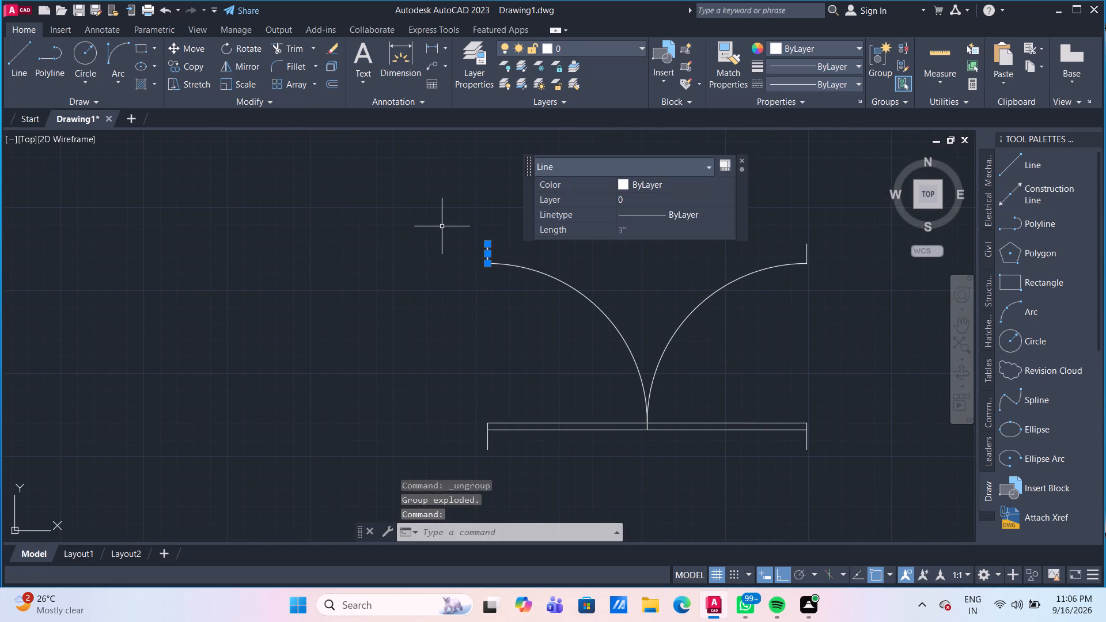
key("m")
key("Return")
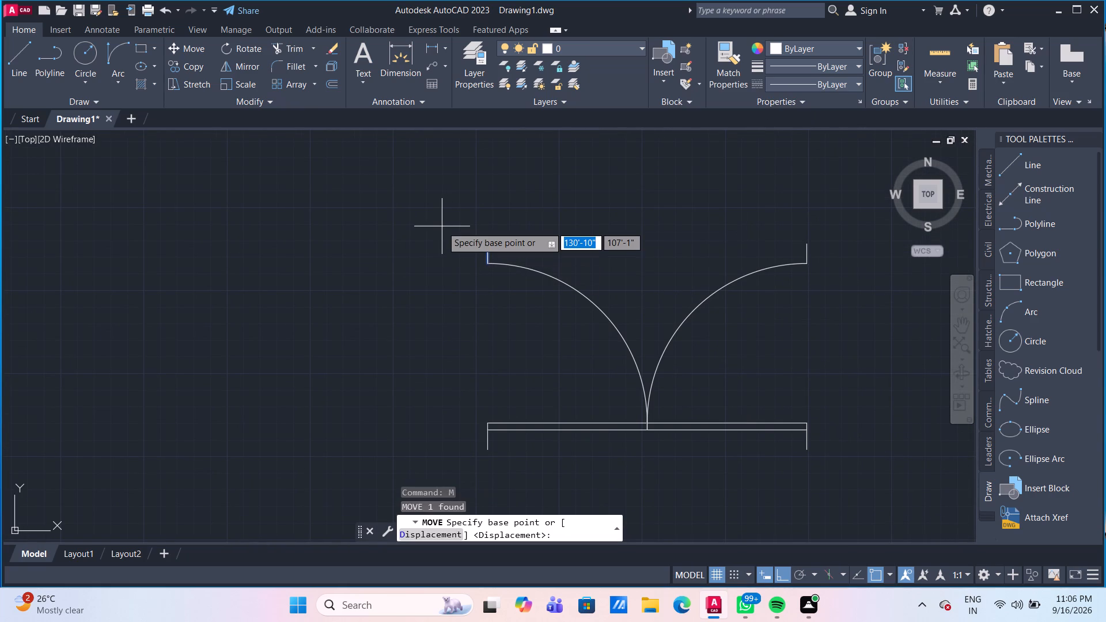
scroll(468, 242, "up", 2)
left_click(507, 295)
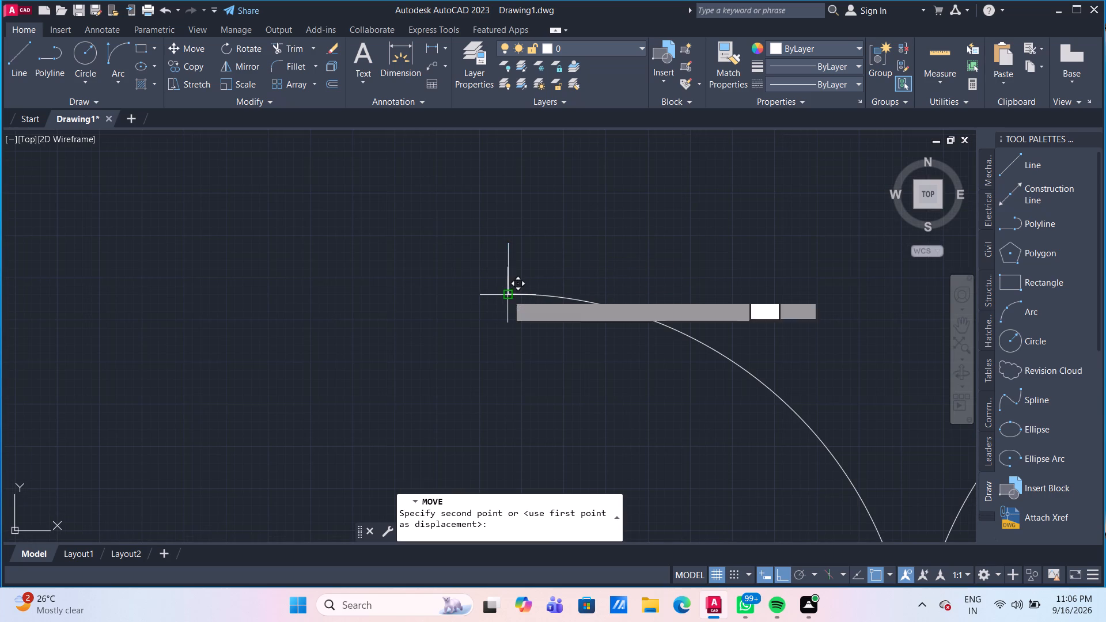
type("1\"")
key("Return")
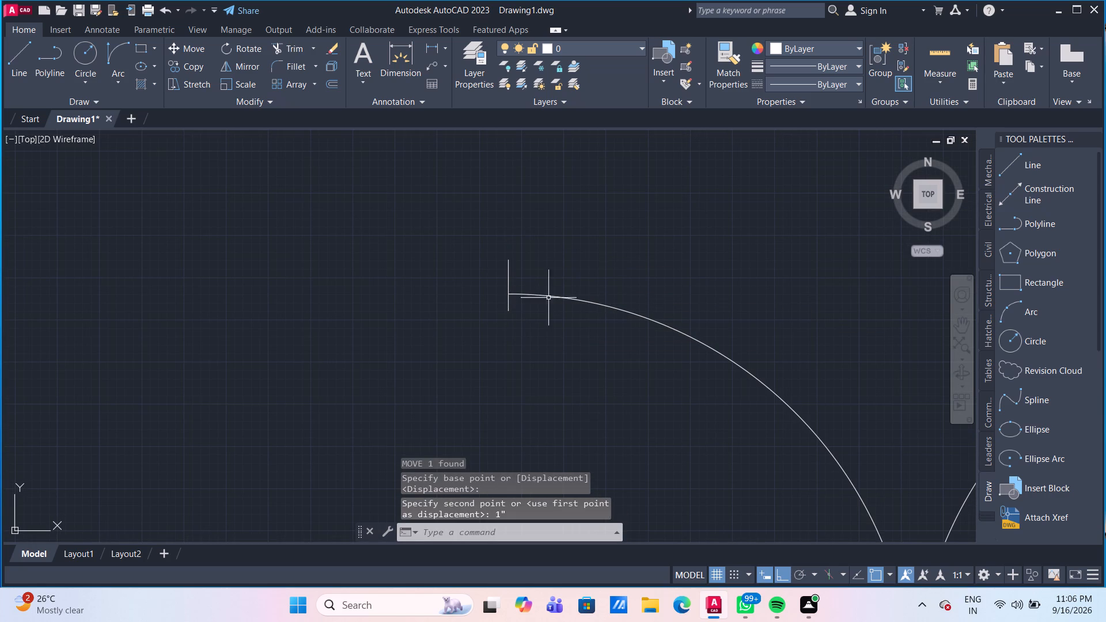
Stretch the west leaf's swing arc so its upper end meets the moved jamb line's lower endpoint.
left_click(557, 297)
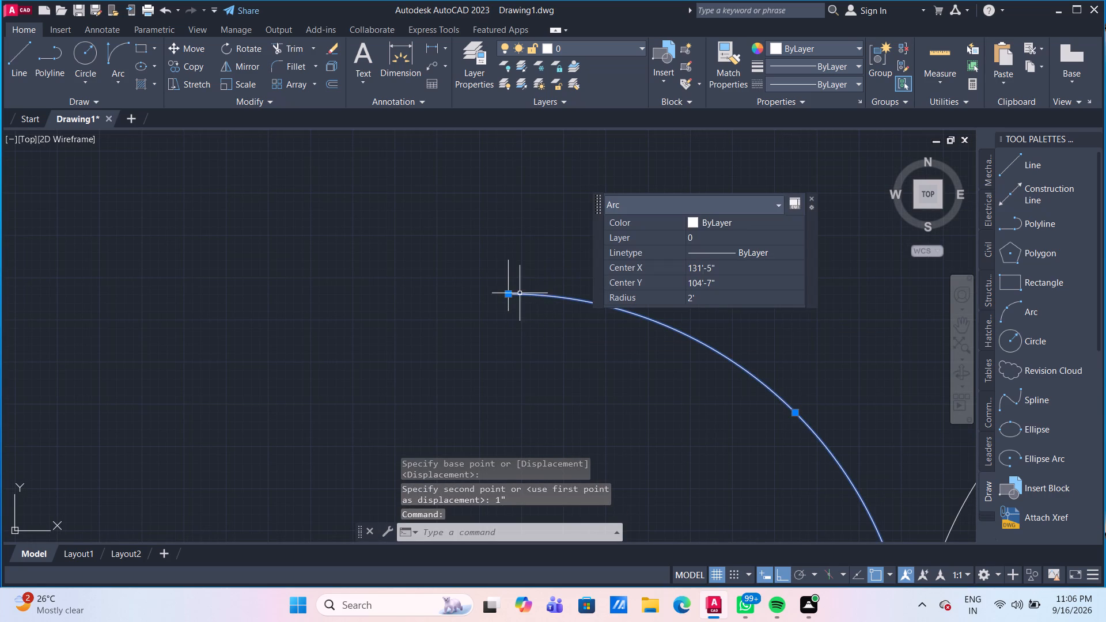
left_click(509, 293)
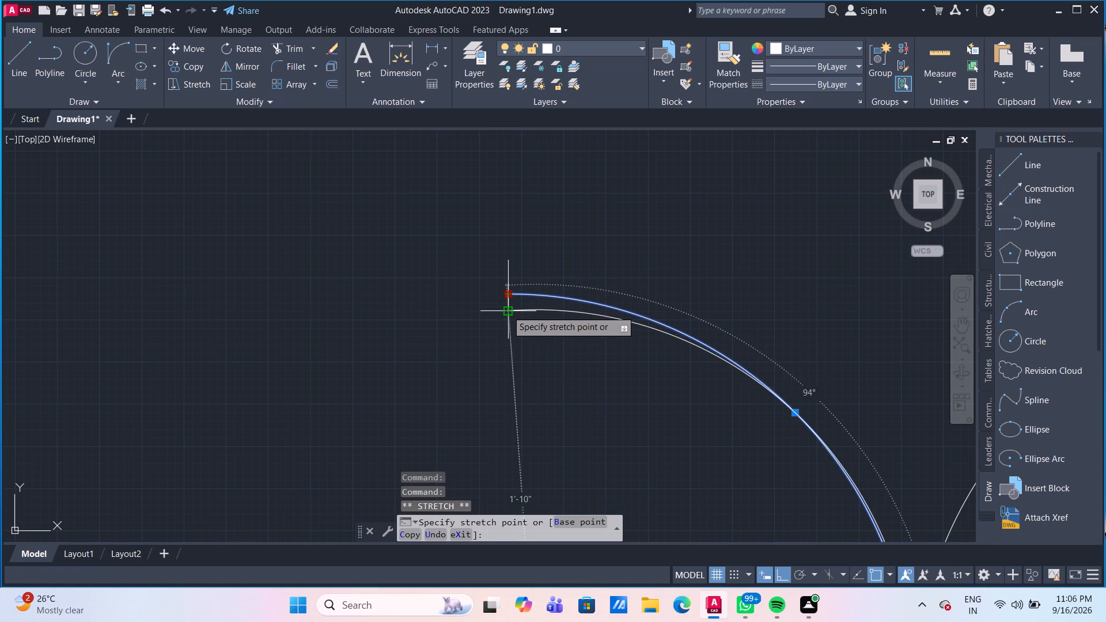
left_click(507, 310)
key("Escape")
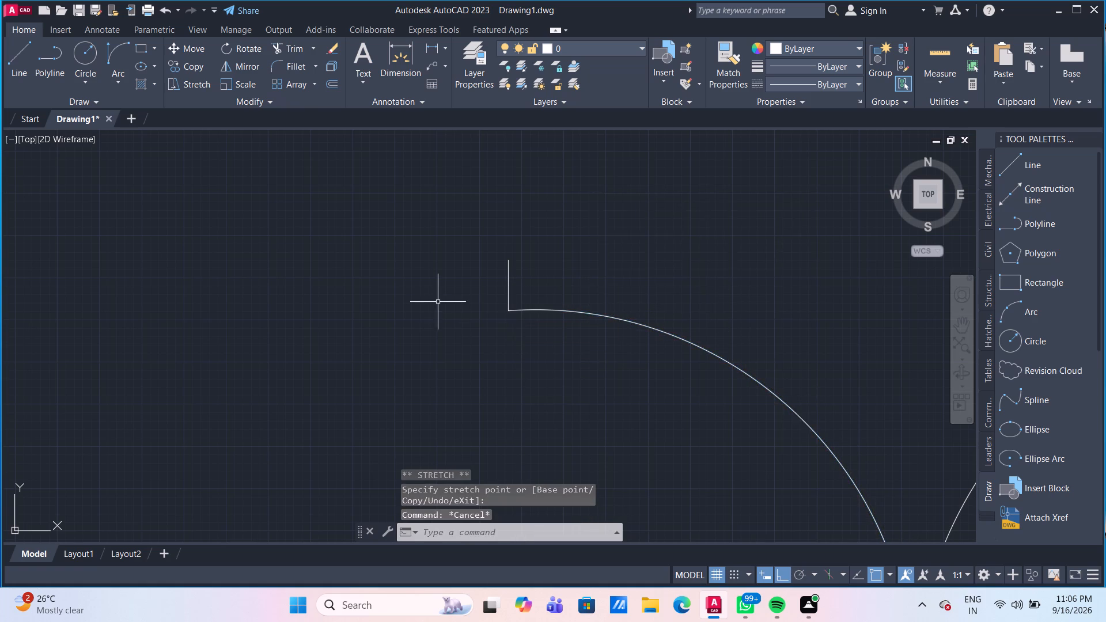
Delete the east leaf group of the double-door symbol, keeping the edited west leaf.
scroll(552, 350, "down", 2)
middle_click_drag(581, 371, 539, 293)
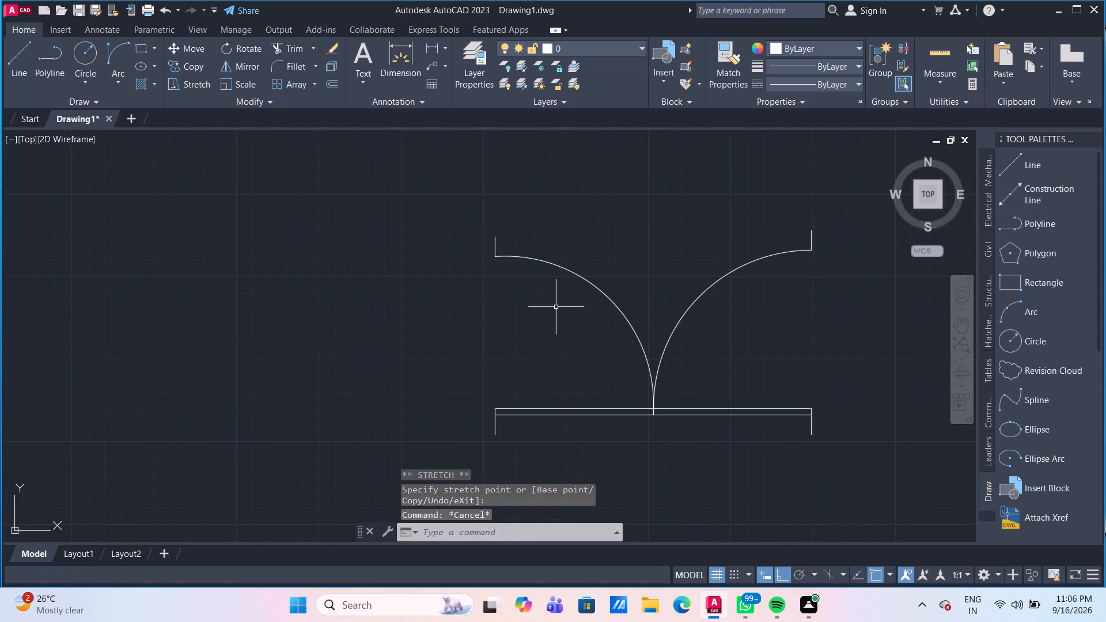
middle_click_drag(761, 317, 609, 280)
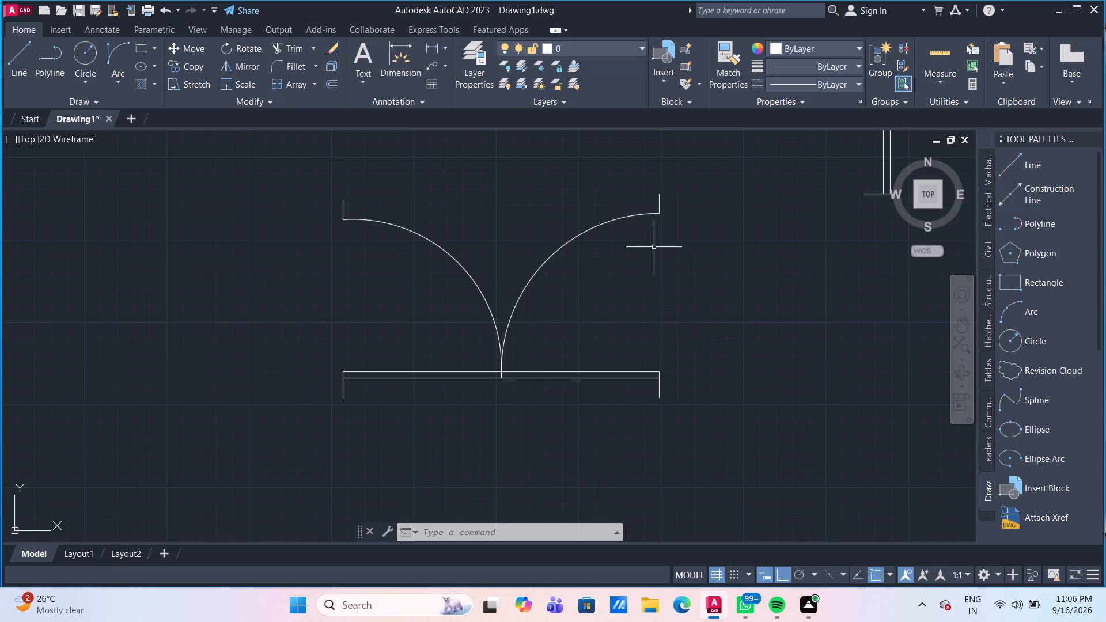
scroll(651, 211, "up", 1)
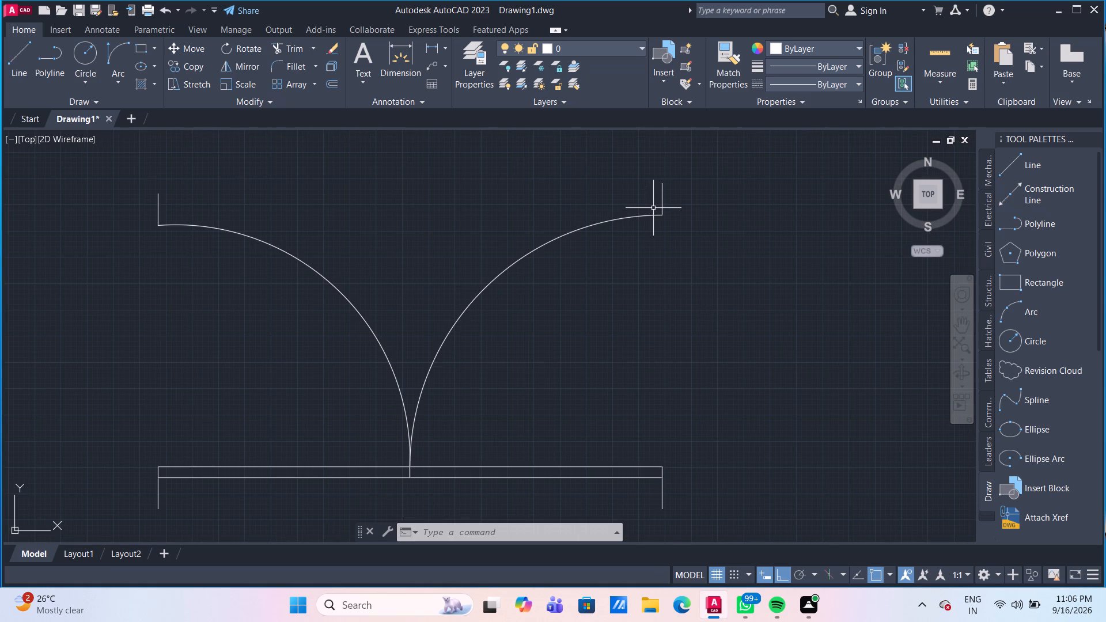
scroll(666, 302, "down", 3)
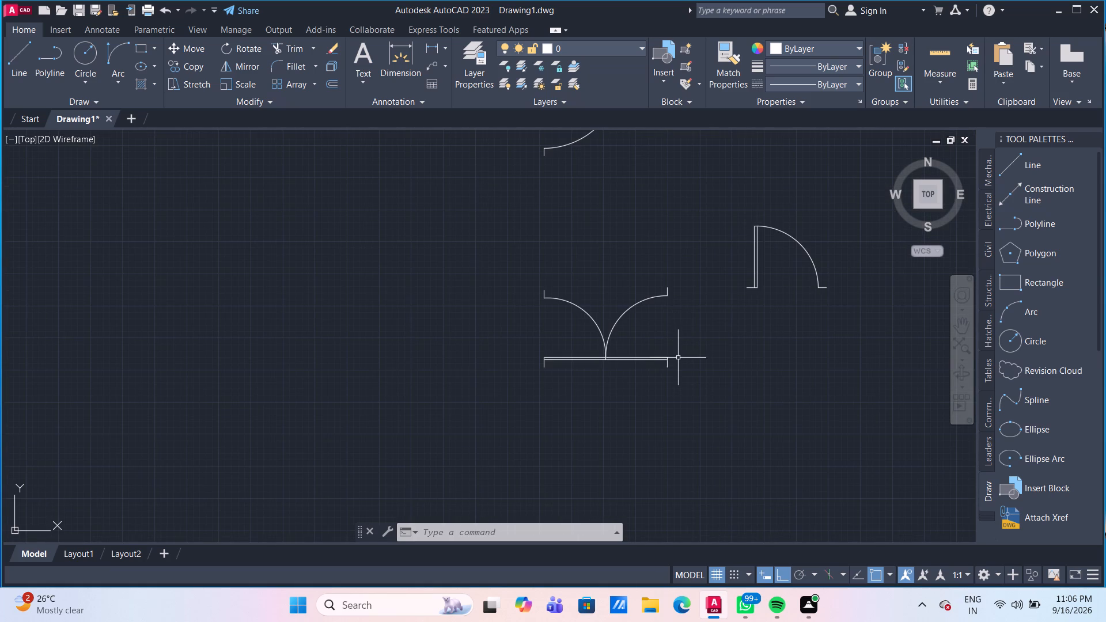
left_click_drag(702, 387, 661, 331)
left_click(622, 238)
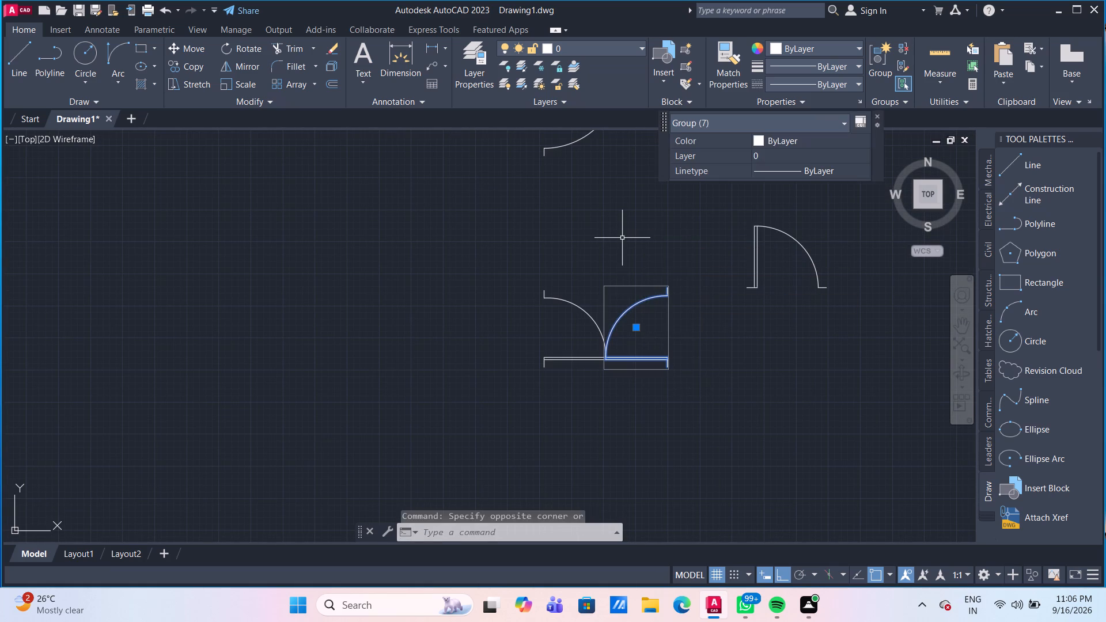
key("Delete")
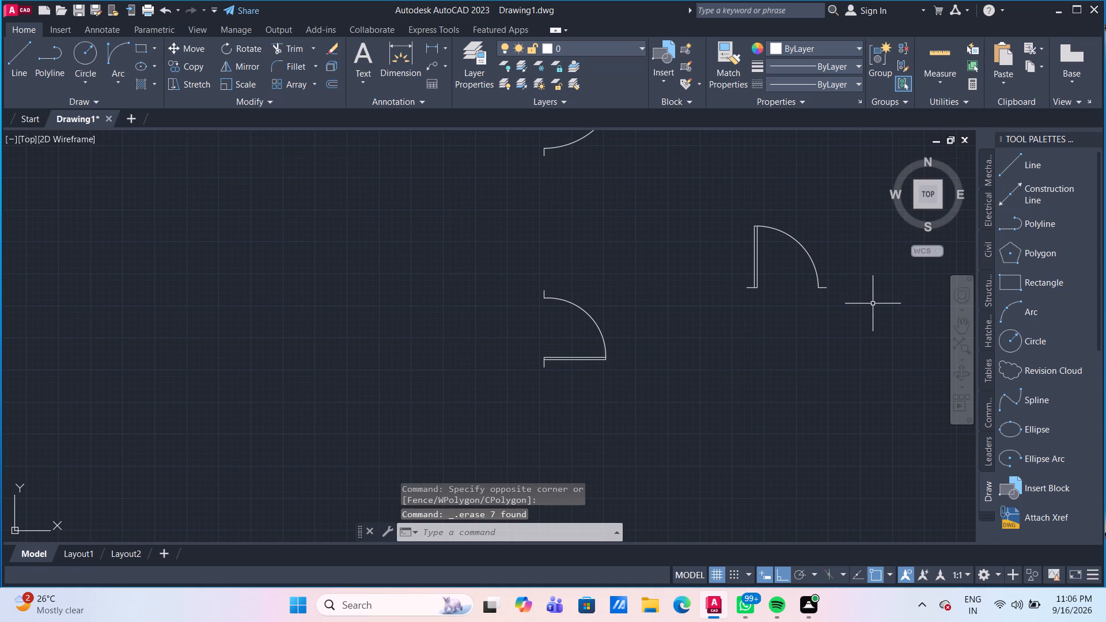
Delete the two other spare door symbols, northeast and north of the edited door leaf.
left_click_drag(874, 304, 843, 286)
left_click(697, 209)
key("Delete")
scroll(697, 209, "down", 1)
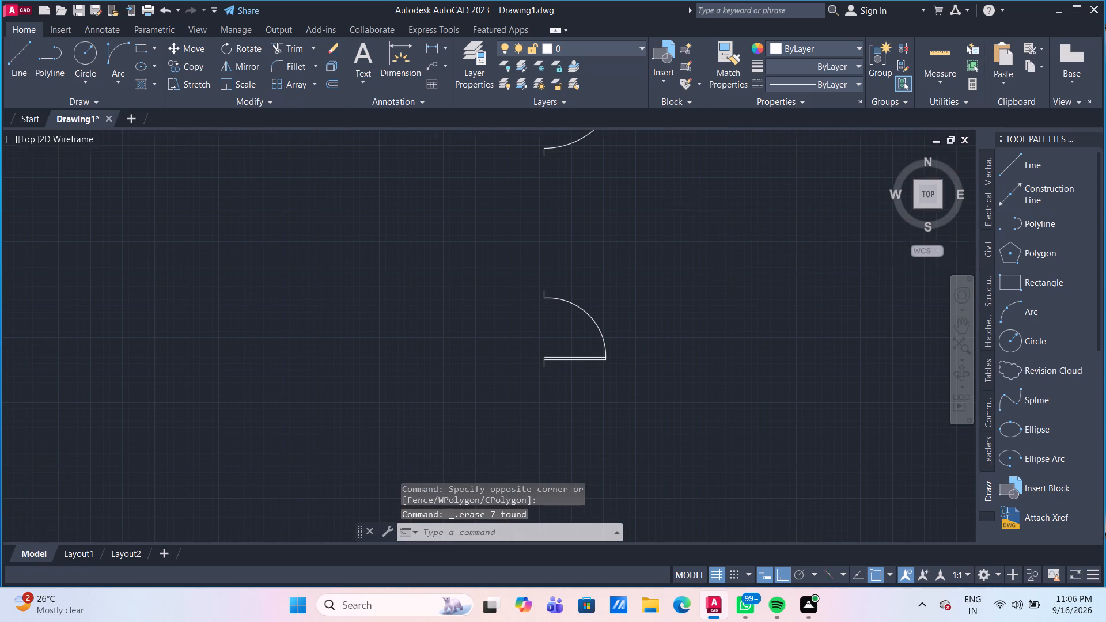
scroll(697, 209, "down", 2)
scroll(697, 209, "up", 1)
left_click(697, 209)
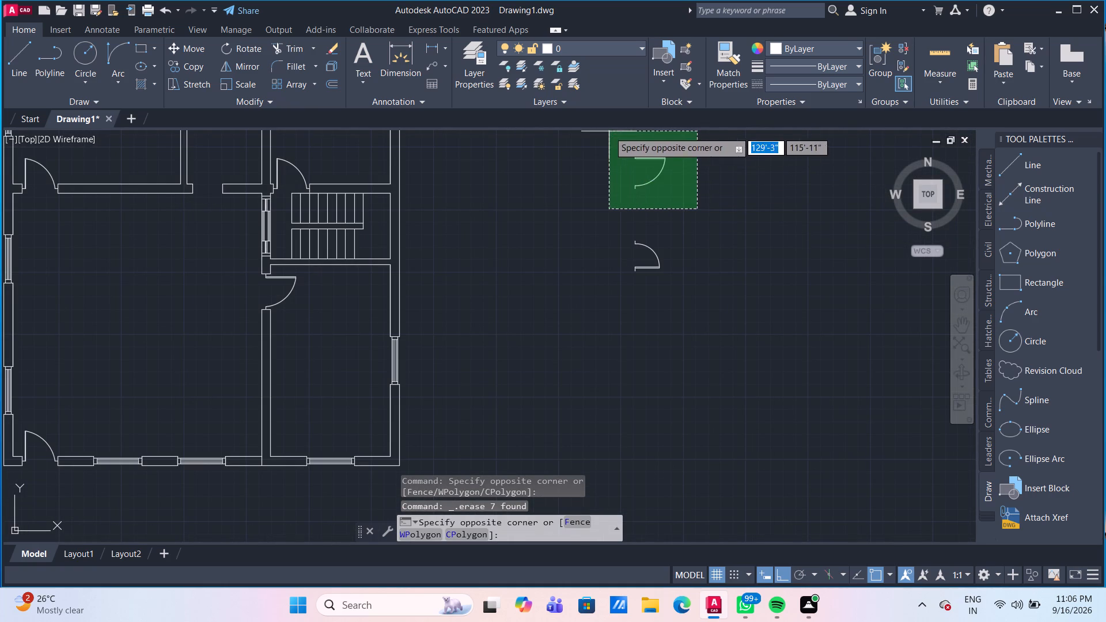
left_click(609, 131)
key("Delete")
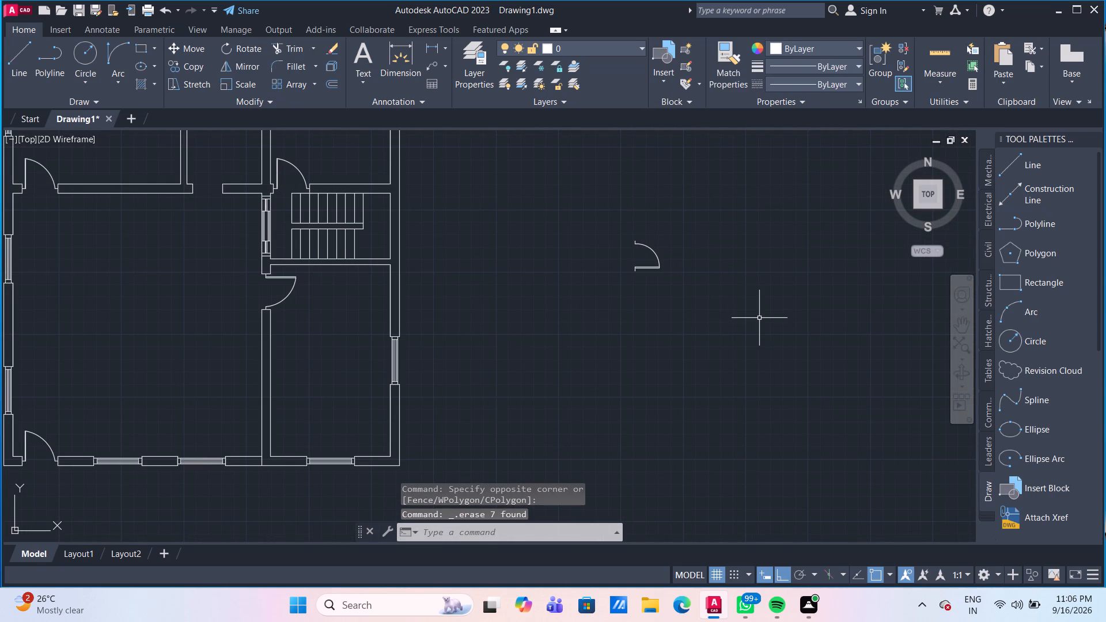
Group all seven objects of the edited door leaf.
middle_click_drag(752, 317, 759, 384)
scroll(762, 385, "down", 1)
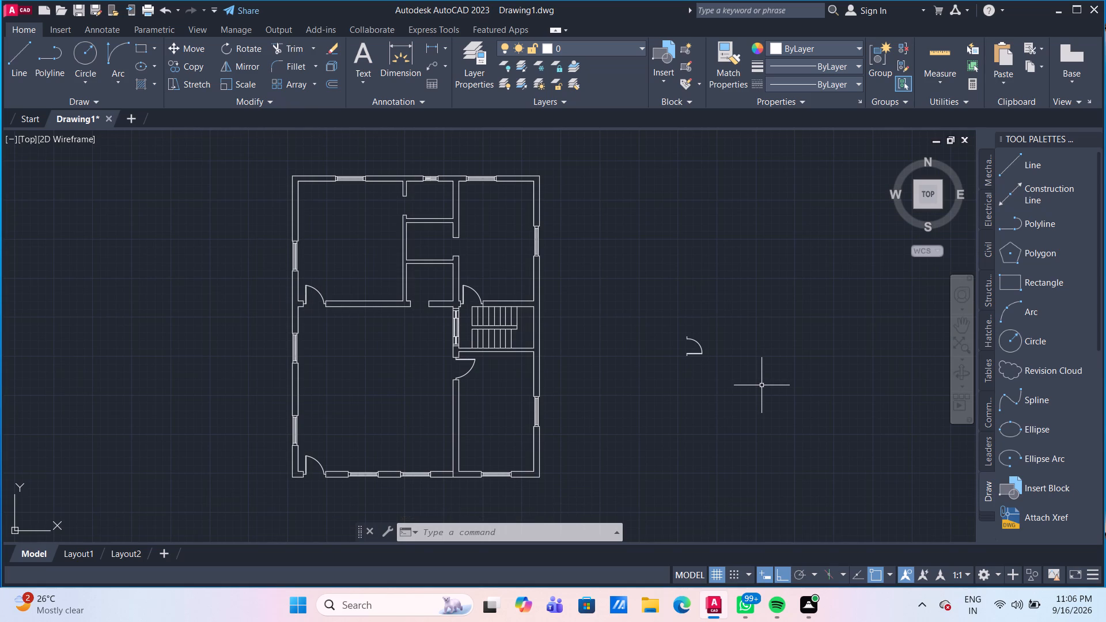
scroll(733, 369, "up", 2)
left_click(670, 367)
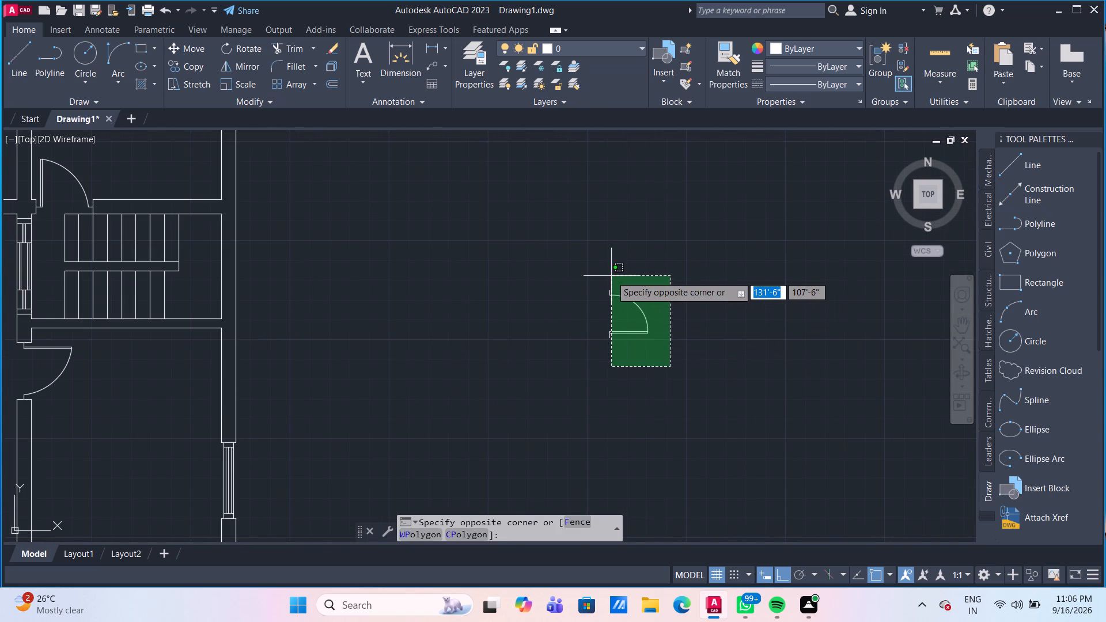
left_click(600, 271)
key("g")
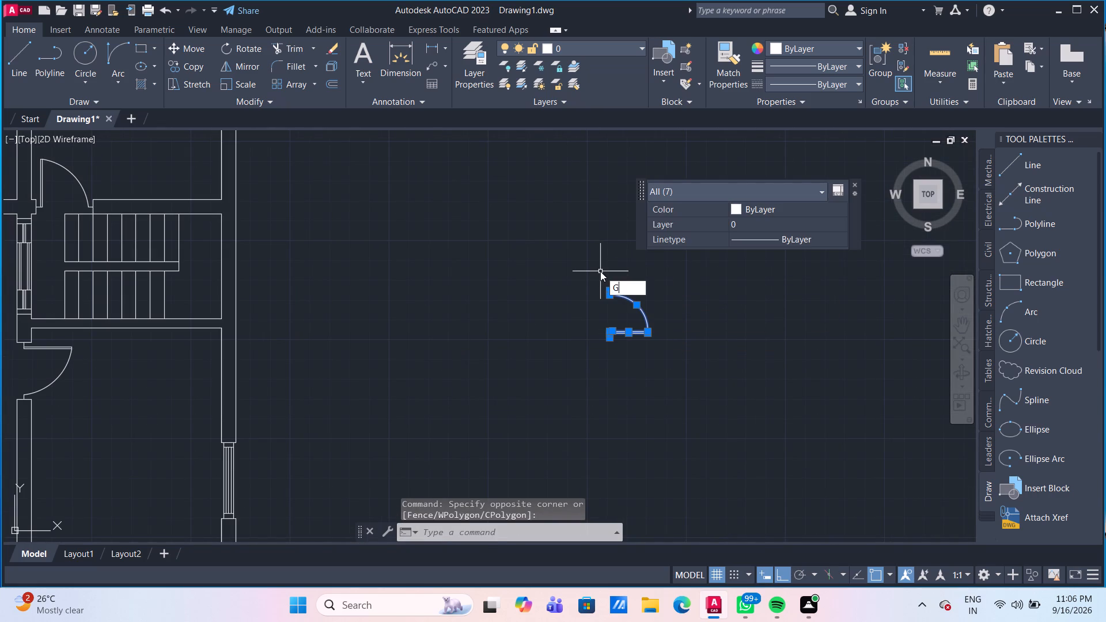
key("Return")
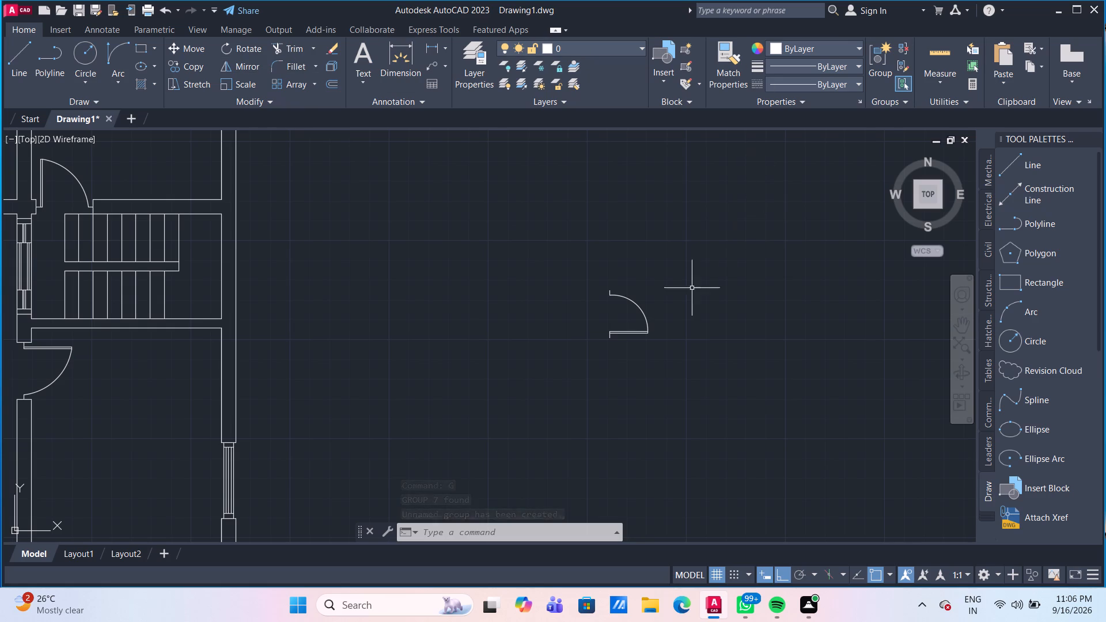
Mirror the grouped door leaf about a vertical line through its east end, keeping the source objects.
left_click(642, 310)
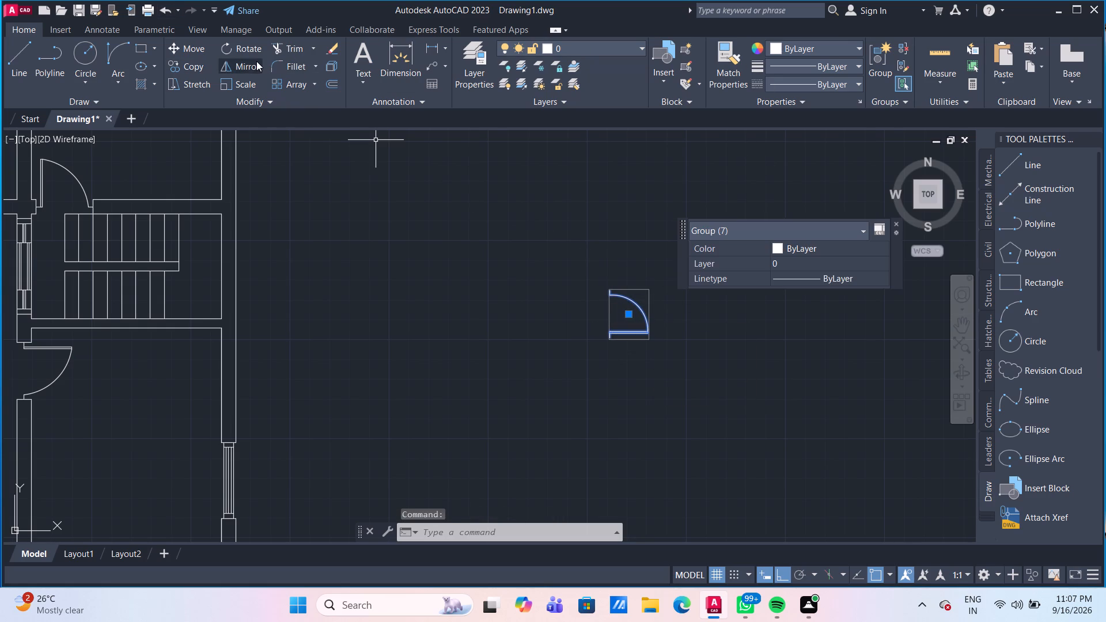
left_click(255, 63)
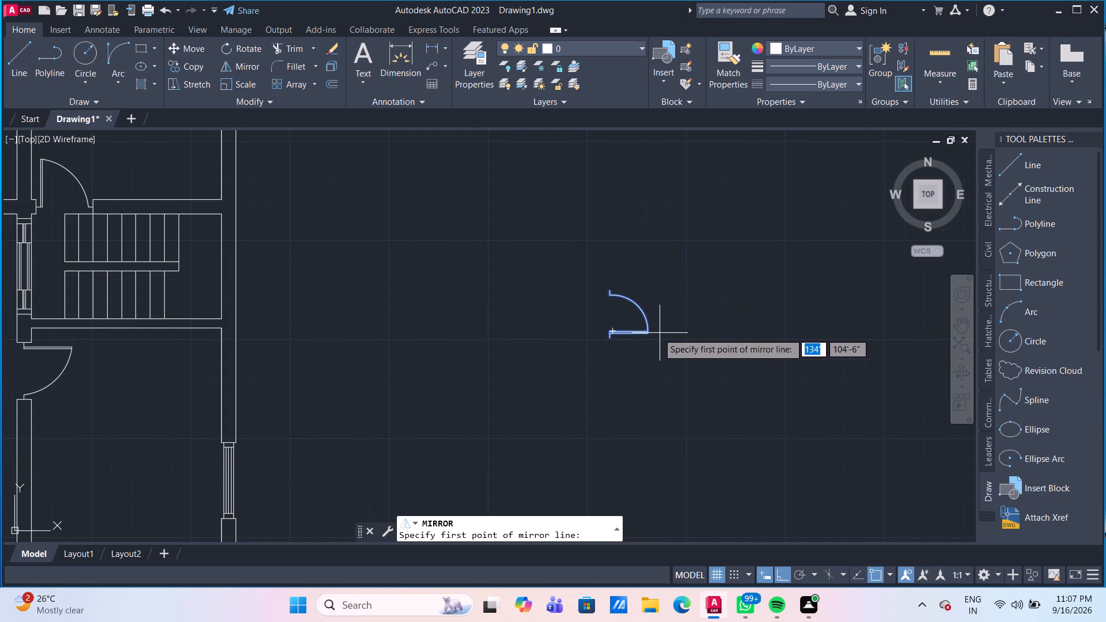
scroll(653, 333, "up", 2)
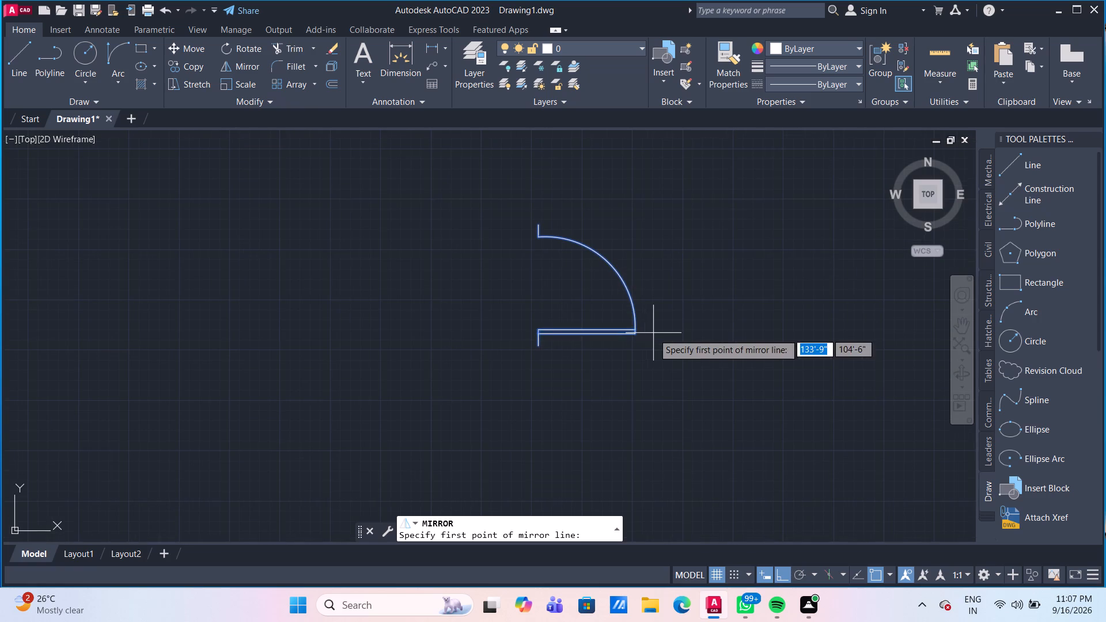
left_click_drag(638, 338, 636, 344)
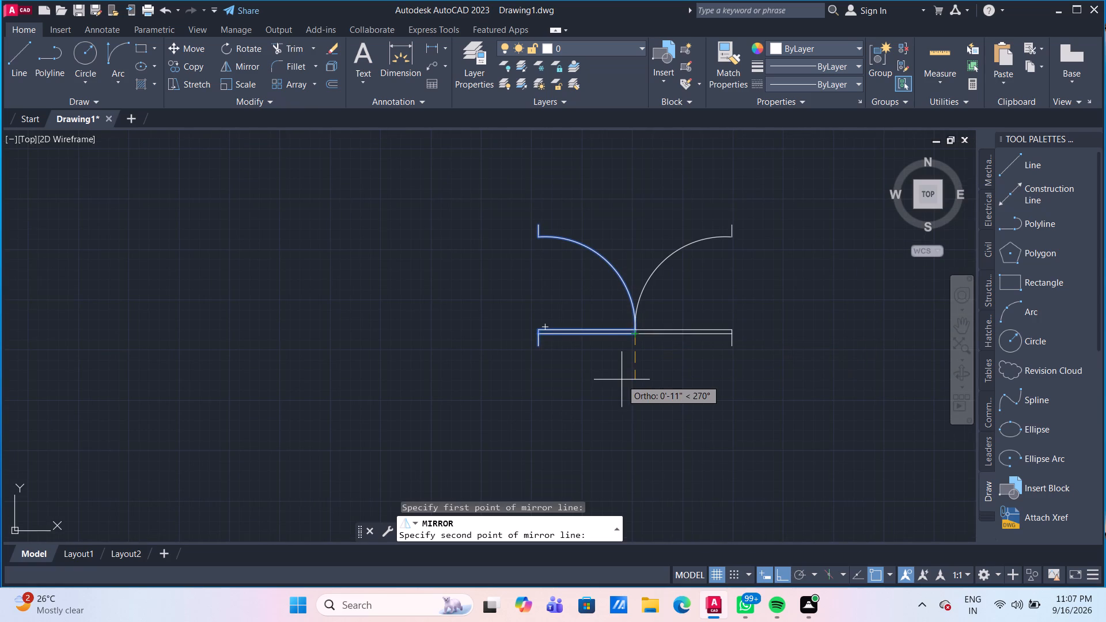
left_click(622, 380)
left_click_drag(660, 430, 622, 380)
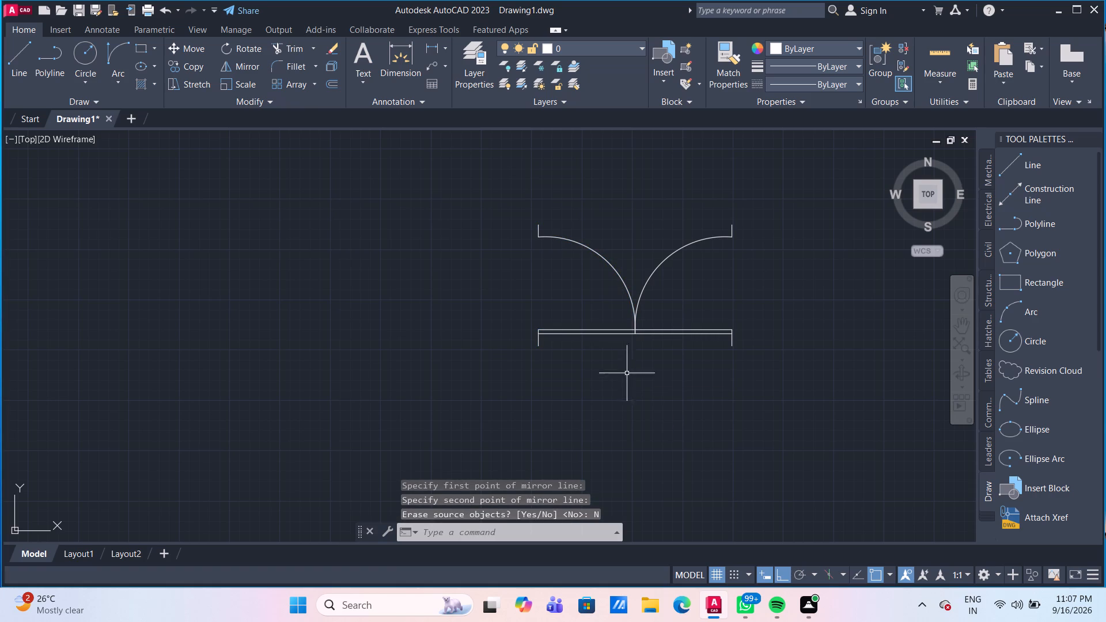
Rotate the mirrored door leaf 90 degrees clockwise about the outer end of its upper jamb line.
left_click_drag(760, 370, 725, 290)
left_click(692, 187)
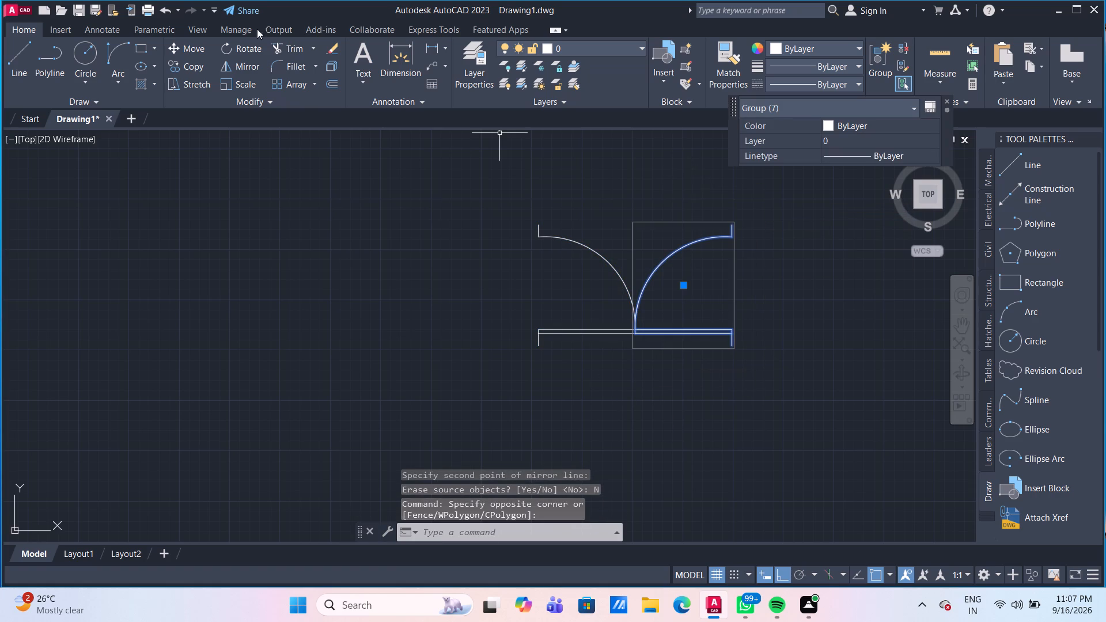
left_click(249, 45)
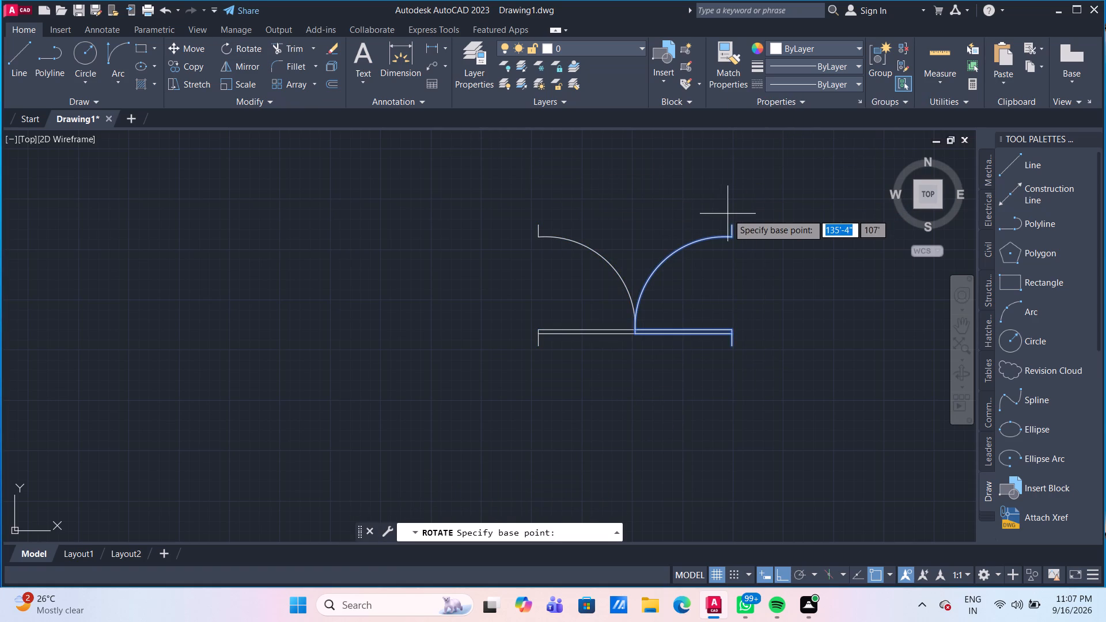
left_click(732, 224)
left_click(760, 302)
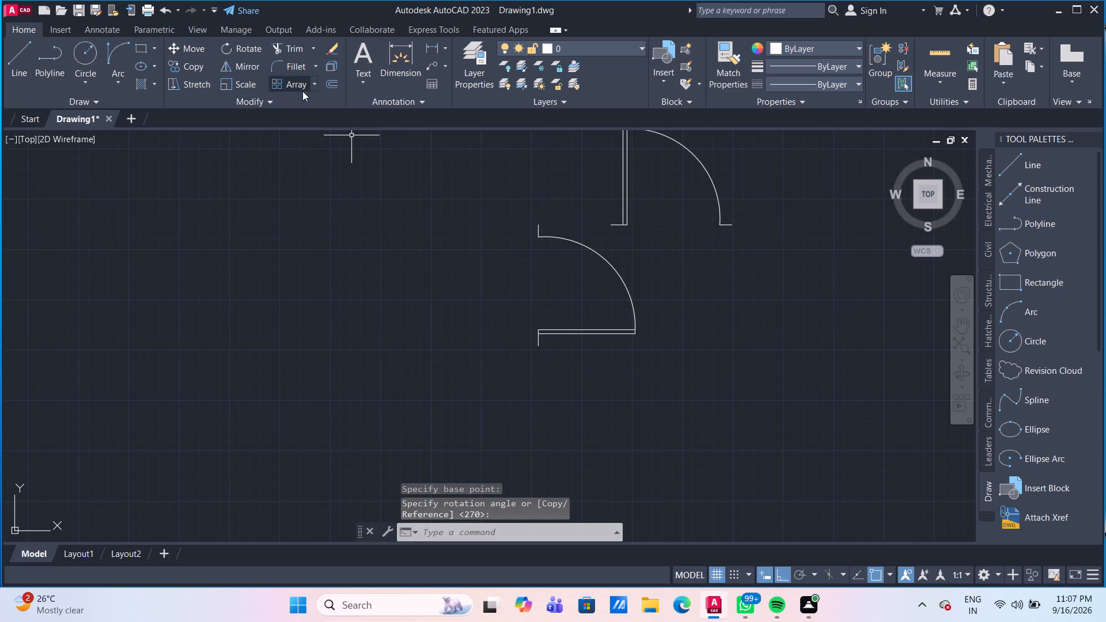
Mirror the rotated door group about a vertical line through its east end, keeping the source objects.
left_click(637, 325)
left_click(607, 274)
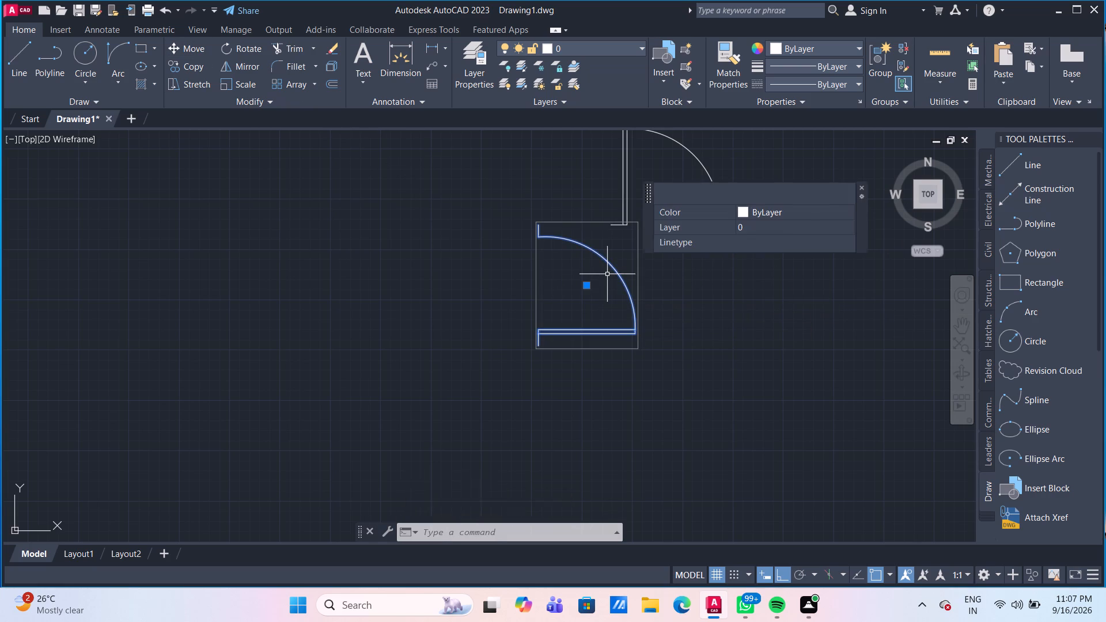
left_click(258, 65)
left_click(636, 328)
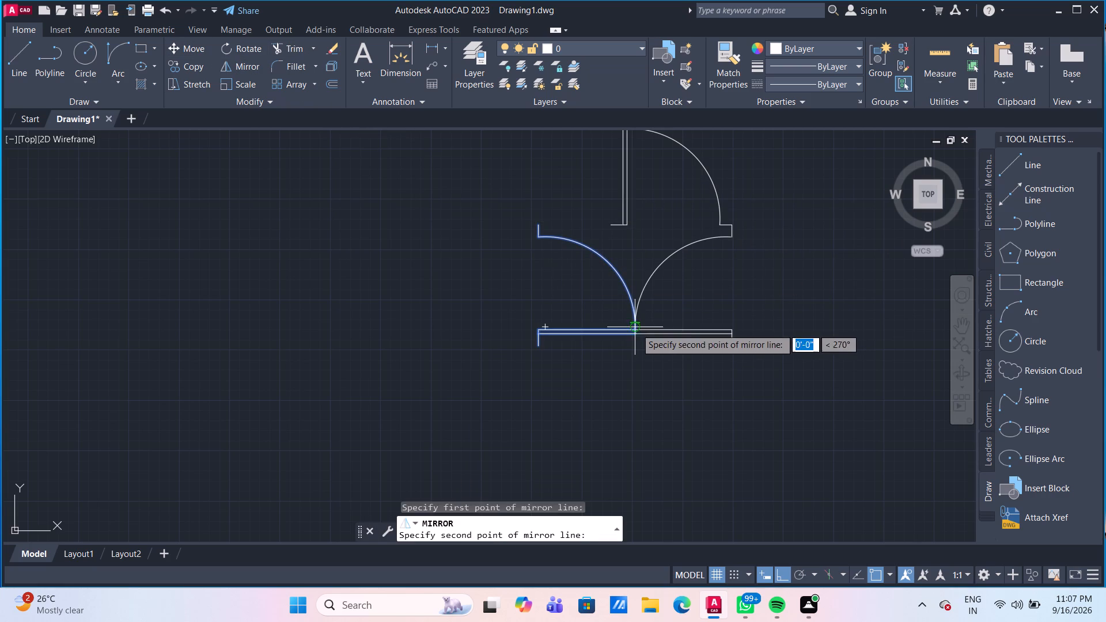
left_click(623, 382)
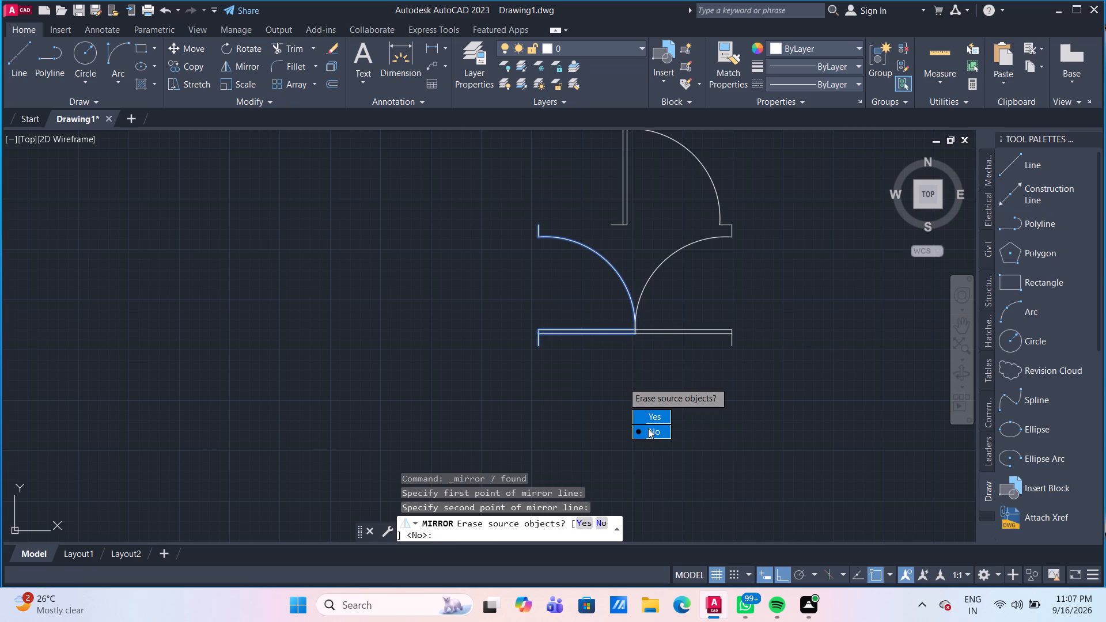
left_click_drag(648, 433, 623, 382)
Move the source door by its upper jamb end to the midpoint of the wall end above the northernmost small room's west opening.
left_click(596, 333)
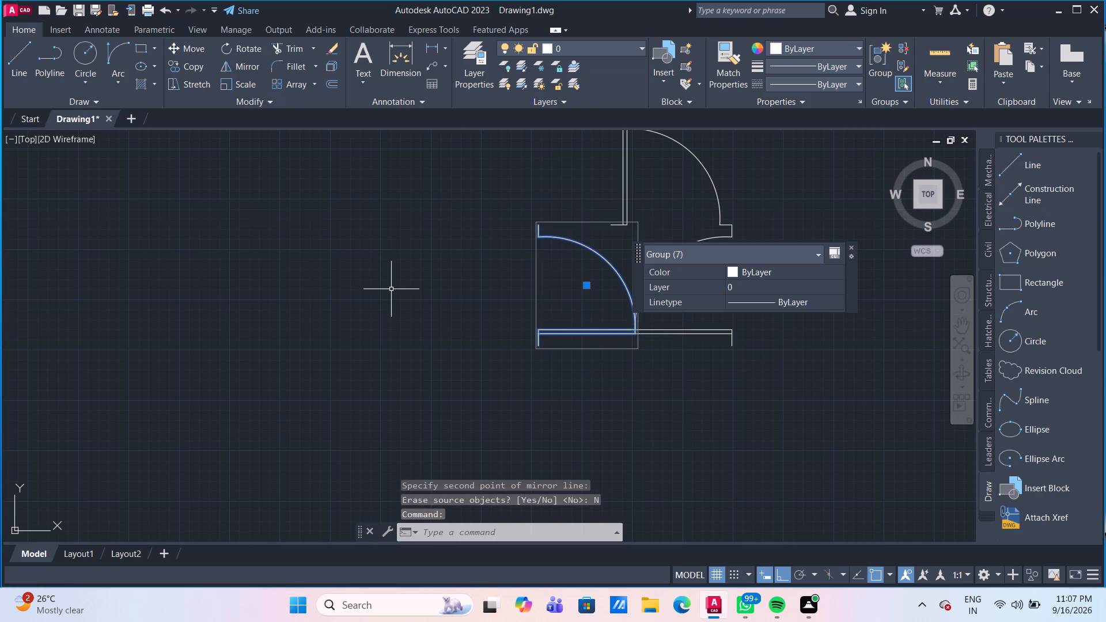
key("m")
key("Return")
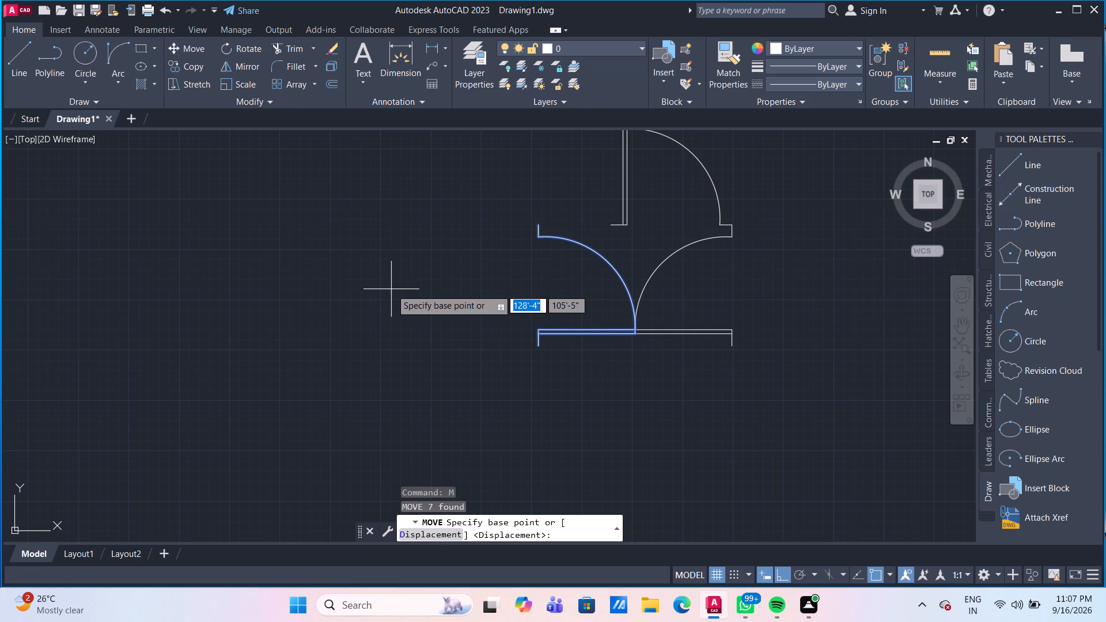
left_click(541, 227)
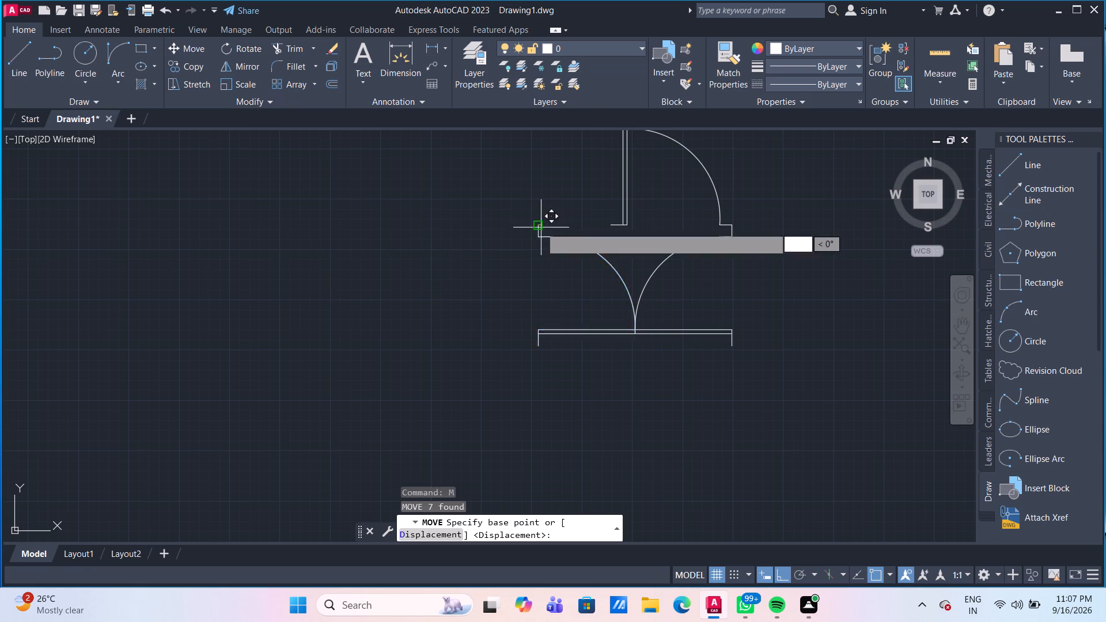
scroll(300, 245, "down", 1)
middle_click_drag(228, 258, 373, 312)
scroll(392, 319, "down", 2)
scroll(275, 292, "down", 1)
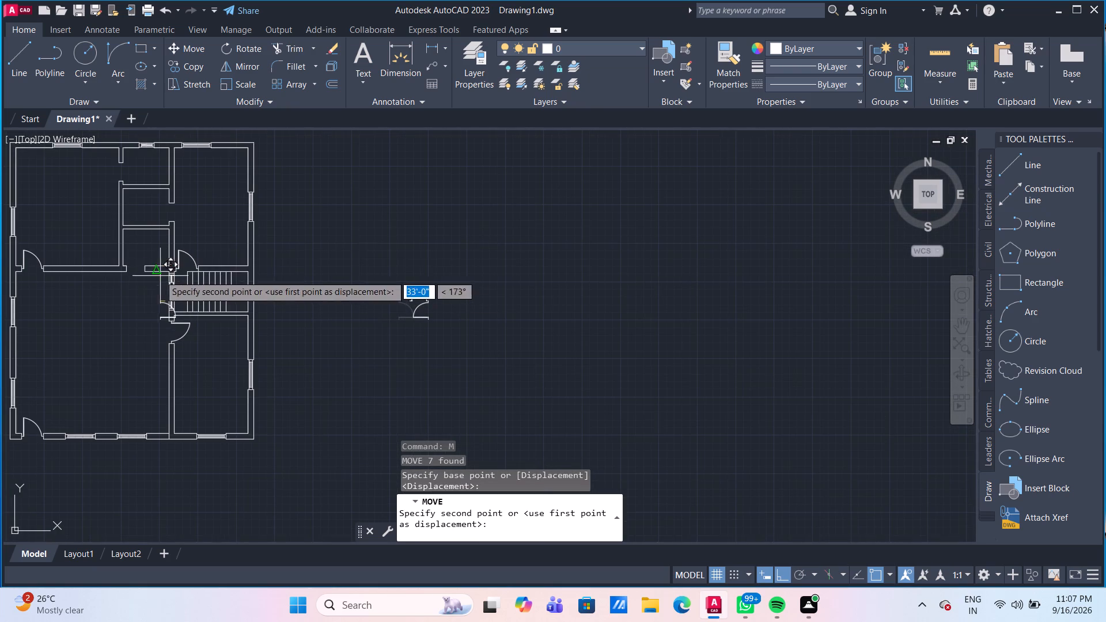
middle_click_drag(134, 229, 195, 405)
scroll(171, 336, "up", 4)
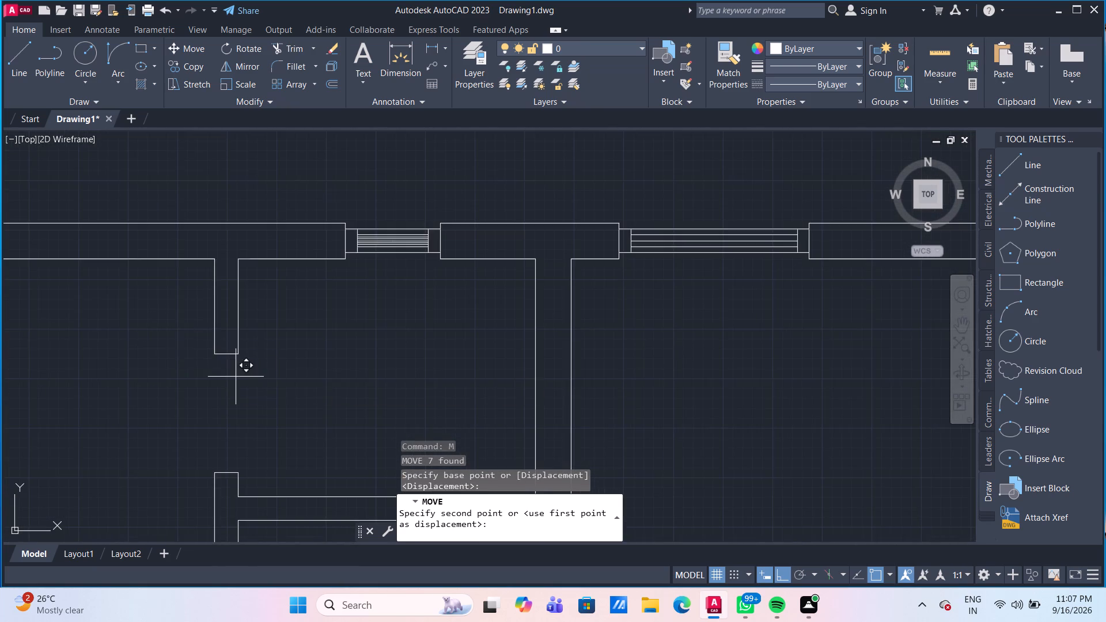
scroll(236, 377, "up", 2)
left_click(204, 323)
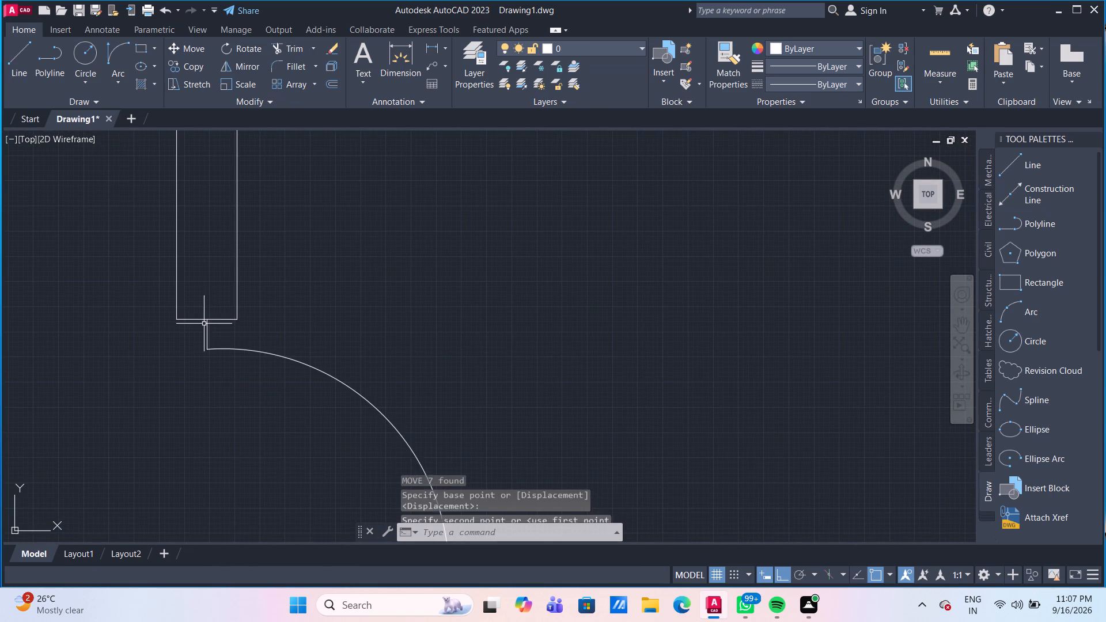
Move the upper spare door by its west jamb end to the wall-end midpoint west of the southernmost small room's south opening.
scroll(313, 363, "down", 3)
scroll(461, 335, "down", 1)
middle_click_drag(461, 335, 330, 179)
scroll(484, 329, "down", 1)
middle_click_drag(484, 329, 380, 216)
left_click(688, 334)
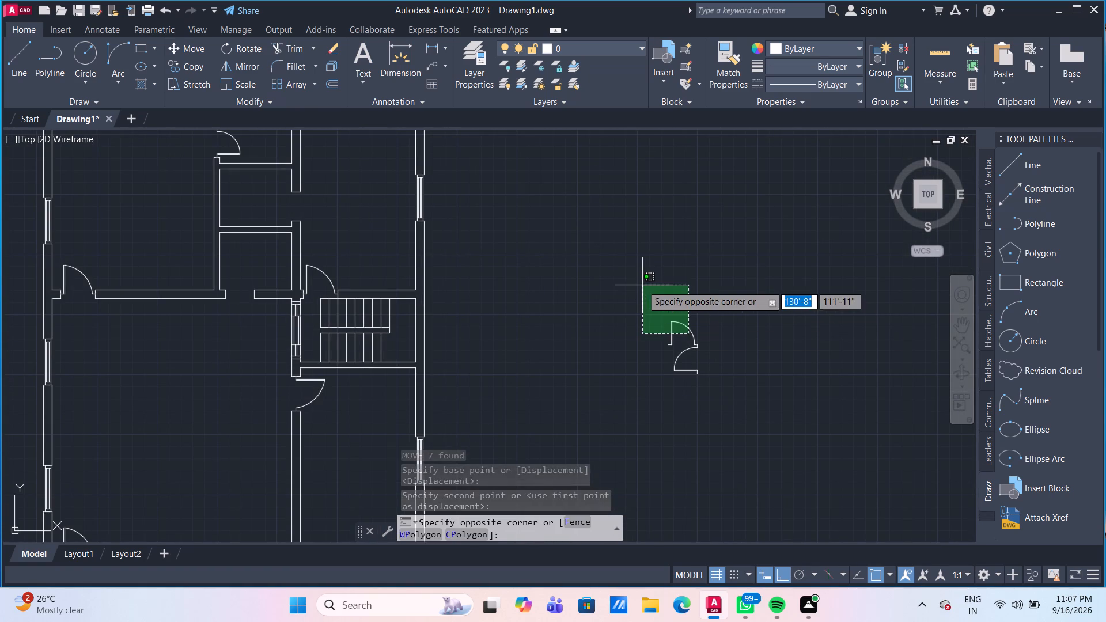
left_click(642, 285)
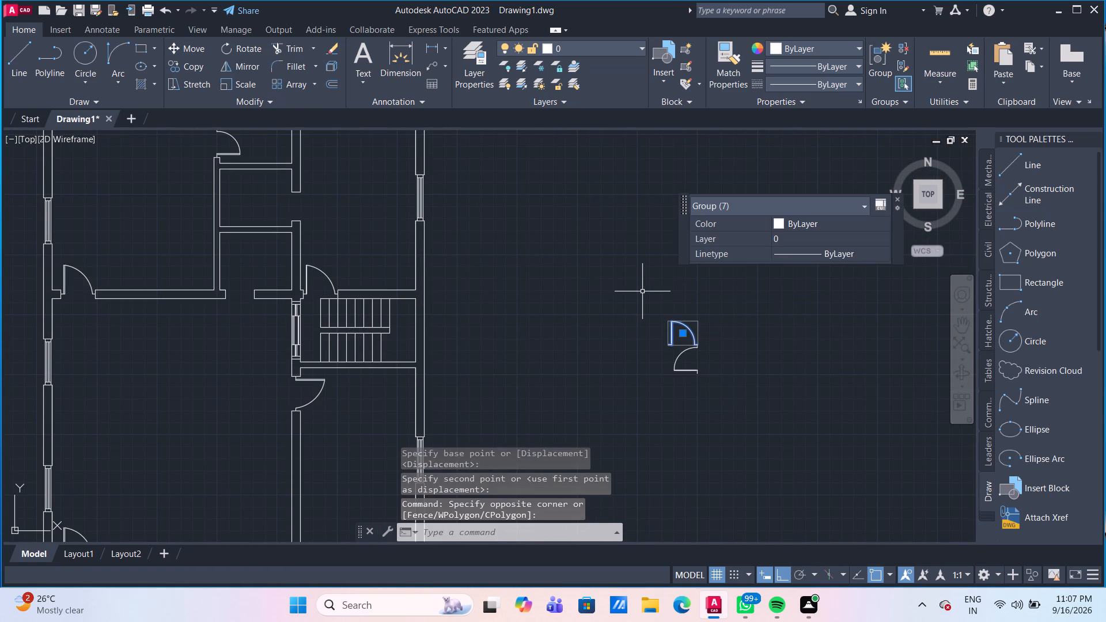
key("m")
key("Return")
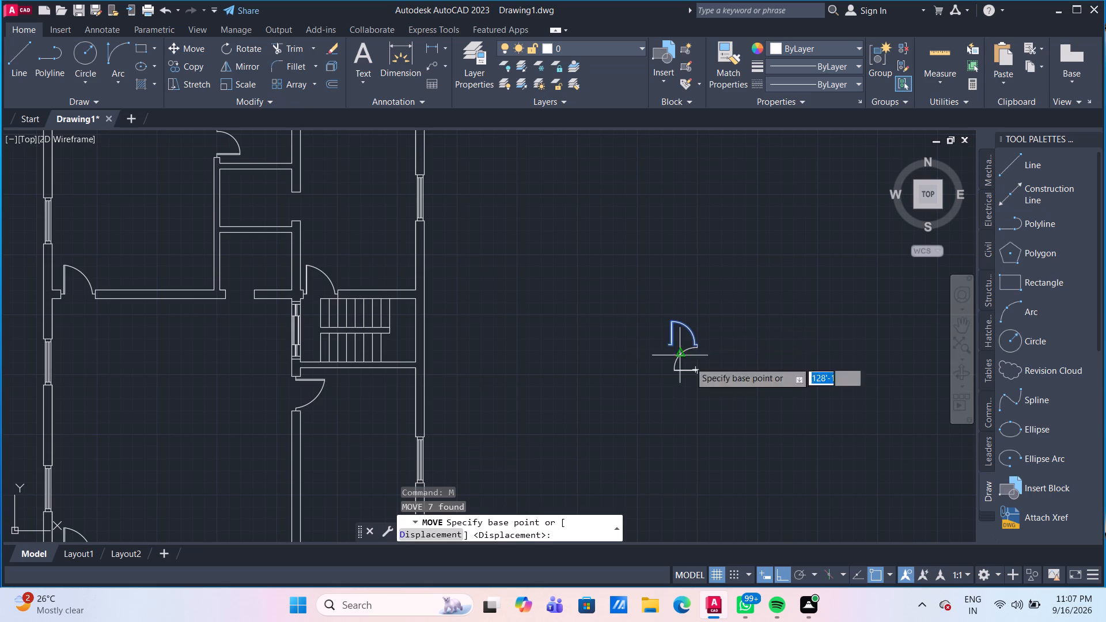
scroll(676, 342, "up", 4)
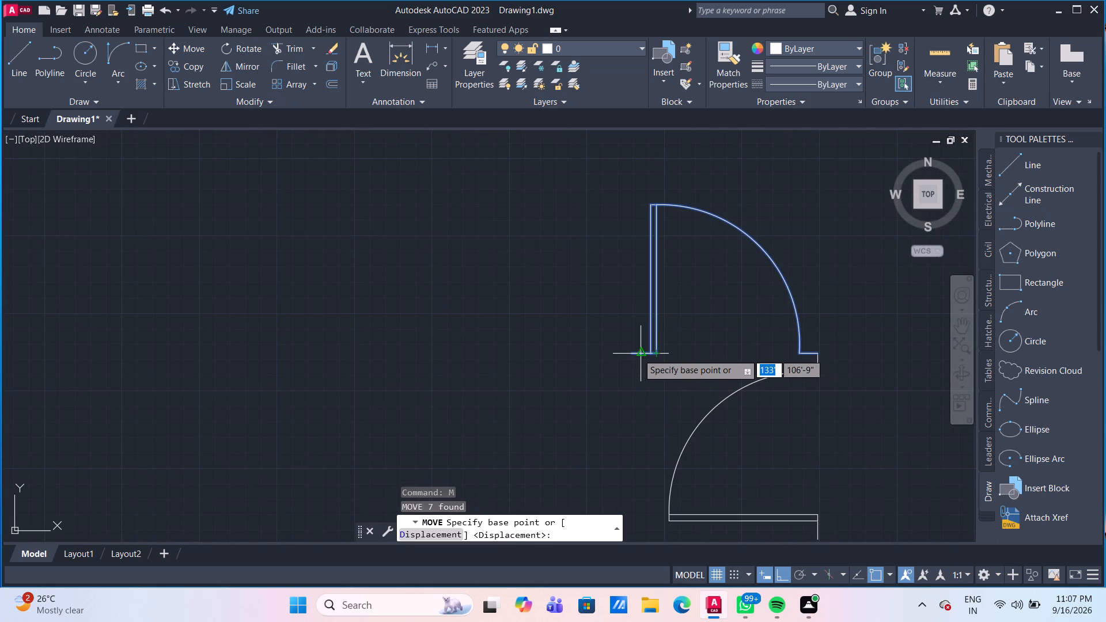
left_click(634, 354)
scroll(479, 348, "down", 2)
middle_click_drag(494, 342, 690, 263)
scroll(310, 306, "down", 2)
middle_click_drag(219, 306, 504, 291)
scroll(333, 241, "up", 1)
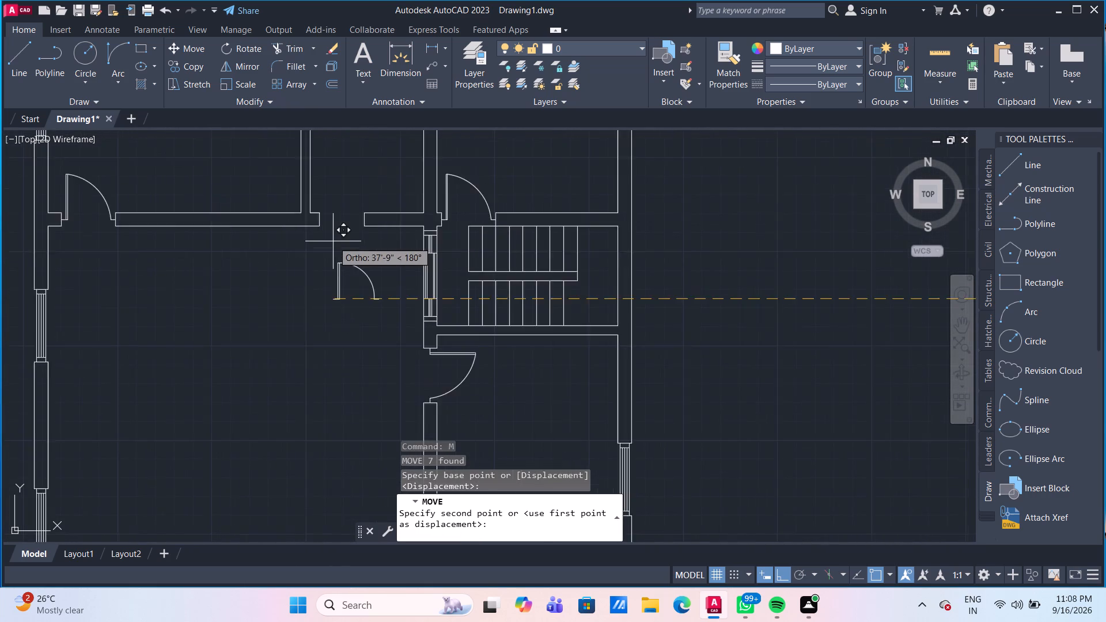
scroll(333, 241, "up", 3)
middle_click_drag(339, 248, 371, 332)
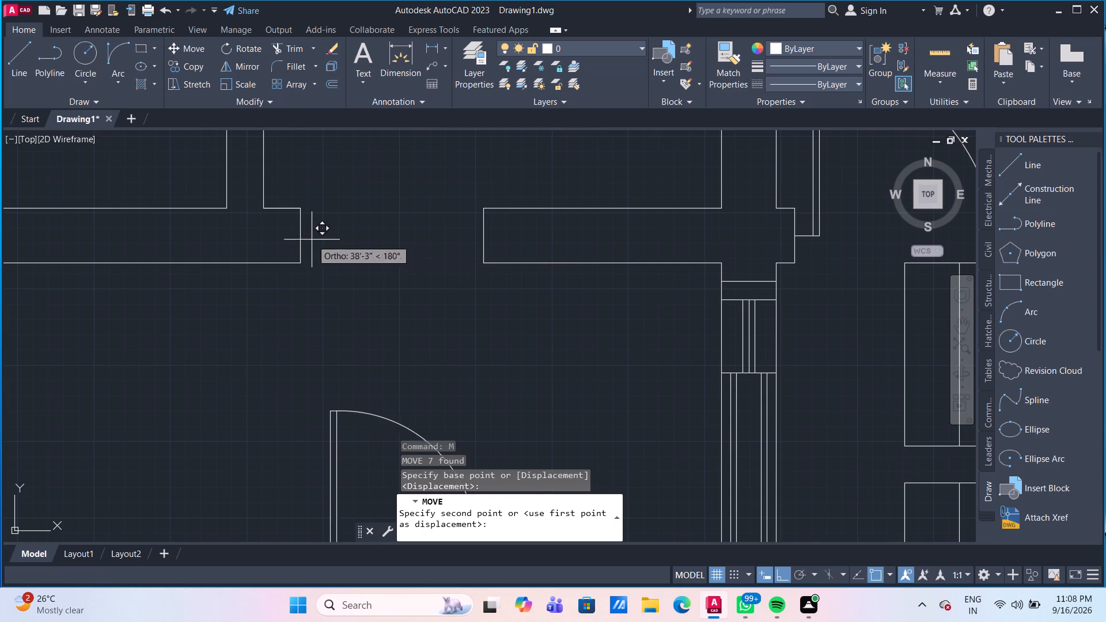
left_click(298, 237)
Move the mirrored door by its lower jamb end to the wall-end midpoint below the opening in the middle small room's east wall.
scroll(395, 296, "down", 3)
middle_click_drag(424, 353, 373, 271)
scroll(374, 279, "down", 3)
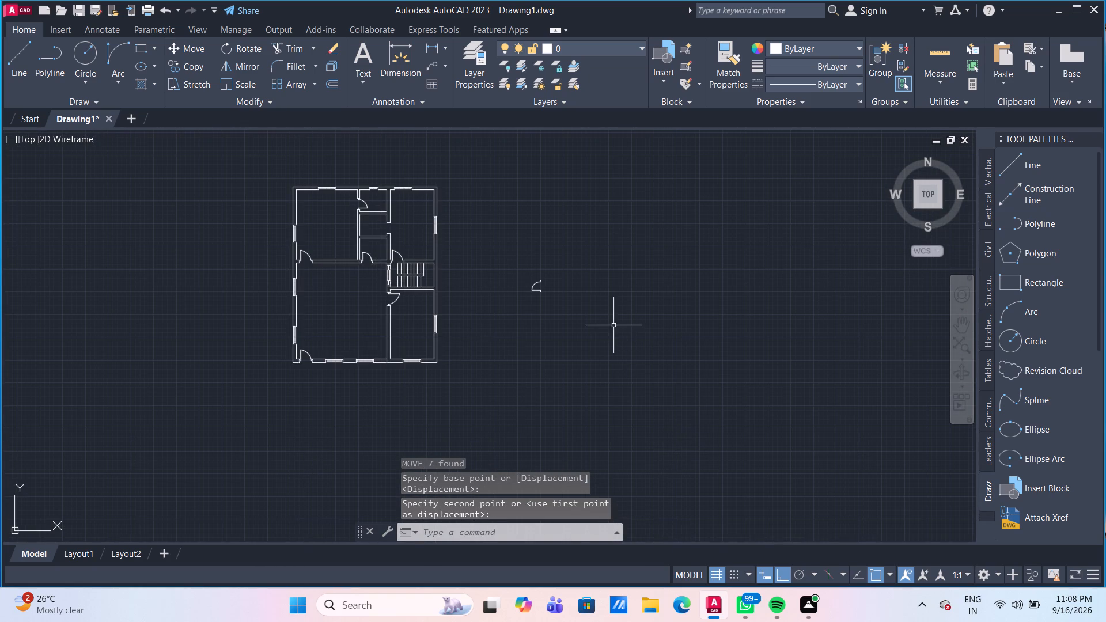
scroll(564, 316, "up", 2)
left_click_drag(528, 276, 513, 249)
left_click(445, 189)
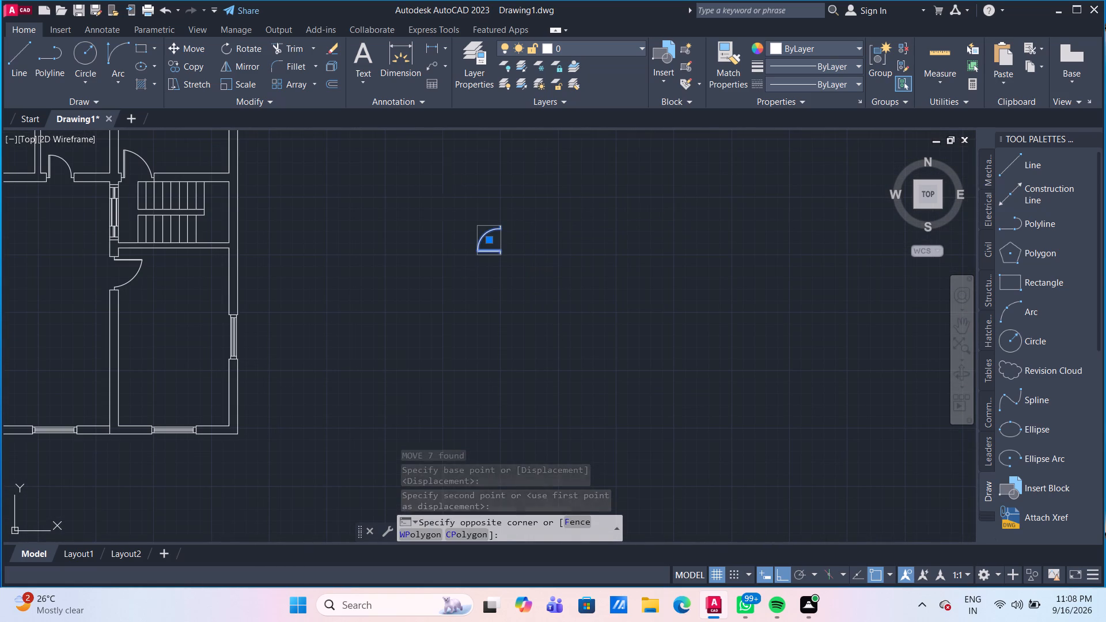
key("m")
key("Return")
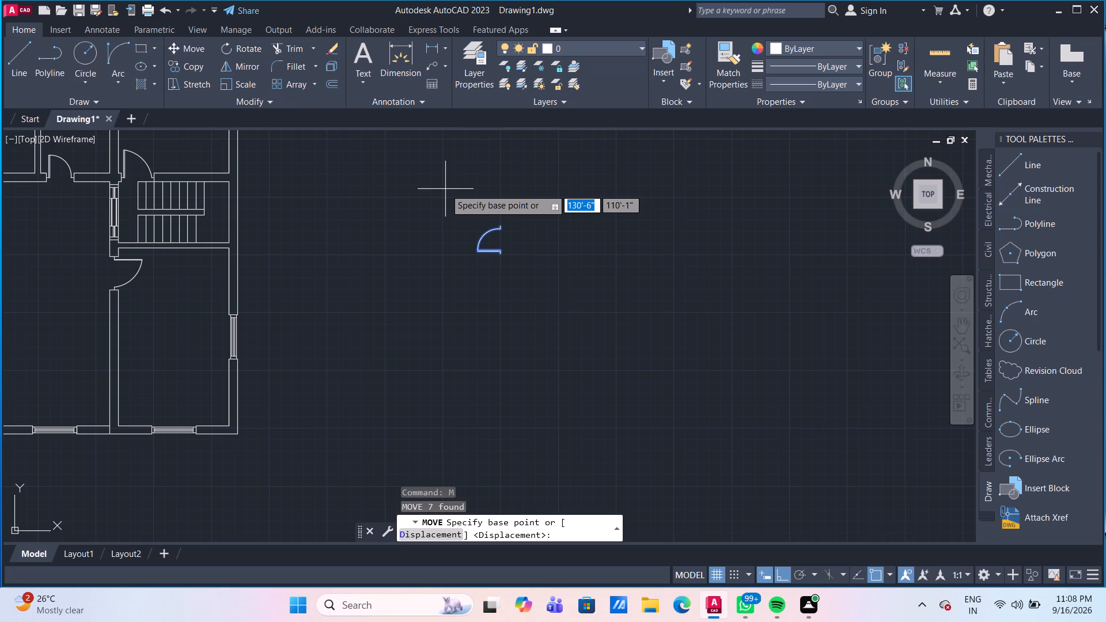
scroll(484, 343, "up", 2)
middle_click_drag(507, 249, 482, 456)
scroll(506, 349, "up", 1)
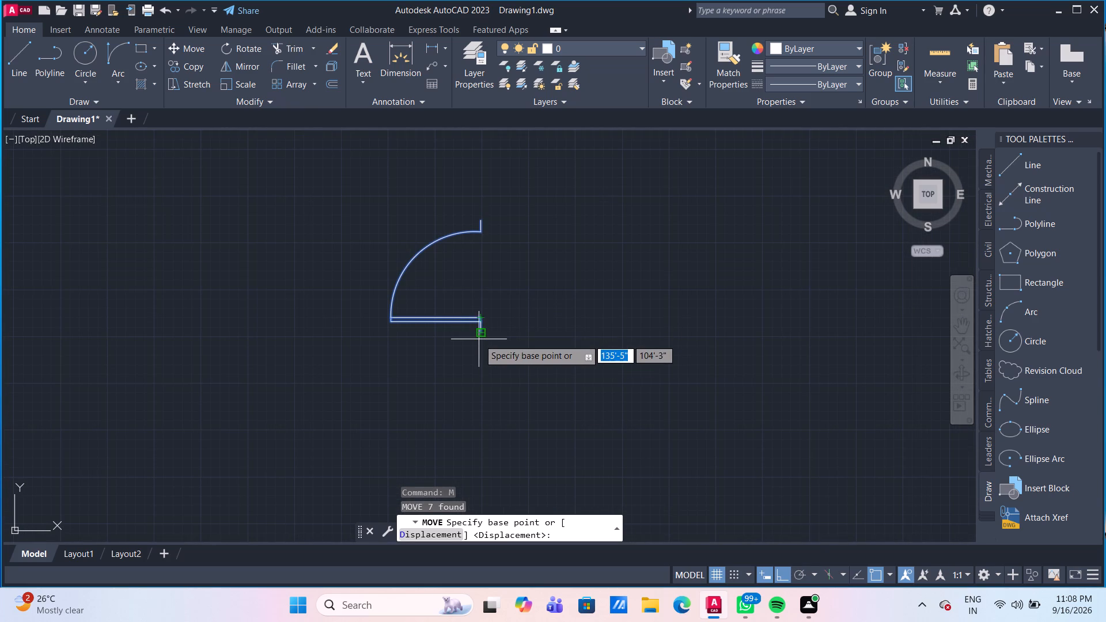
scroll(479, 339, "up", 3)
left_click(473, 321)
scroll(435, 335, "down", 3)
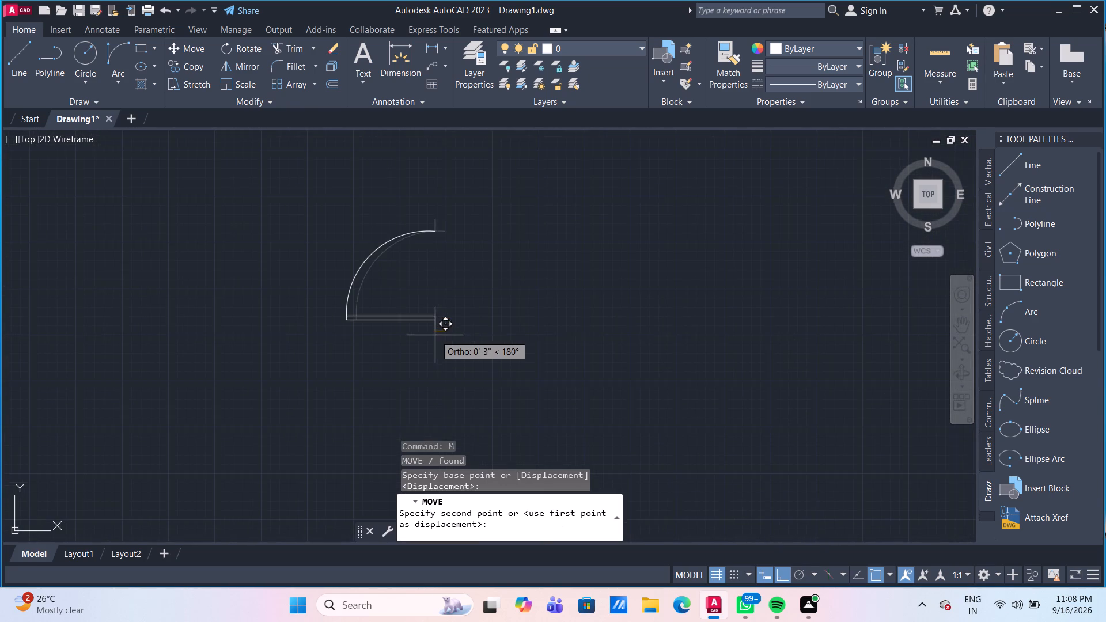
middle_click_drag(435, 335, 663, 290)
scroll(531, 304, "down", 3)
middle_click_drag(333, 293, 471, 373)
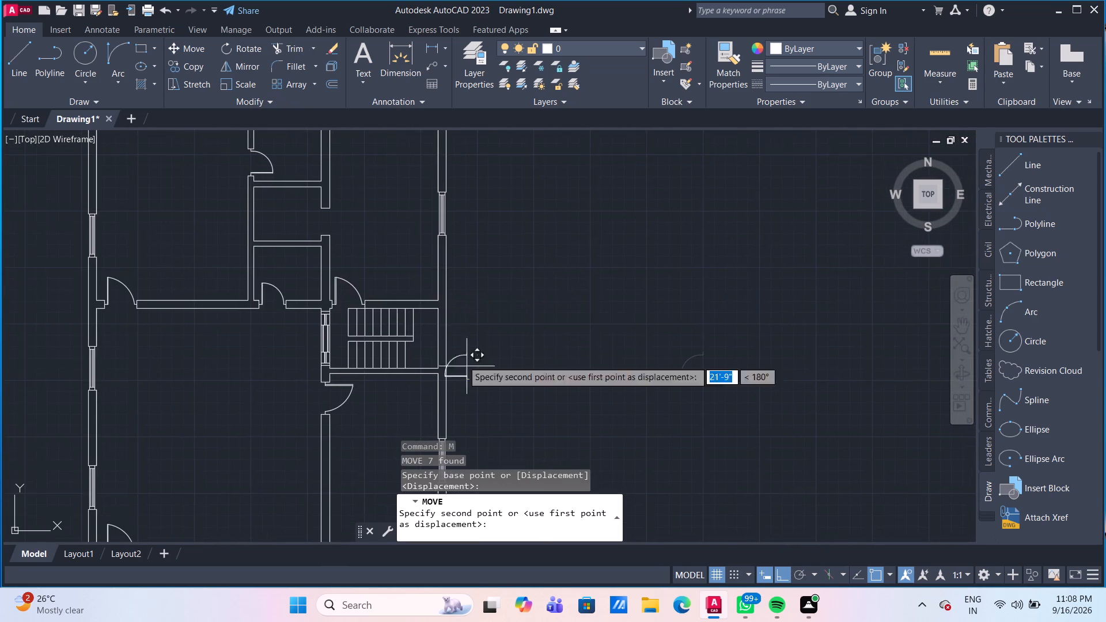
scroll(309, 216, "up", 3)
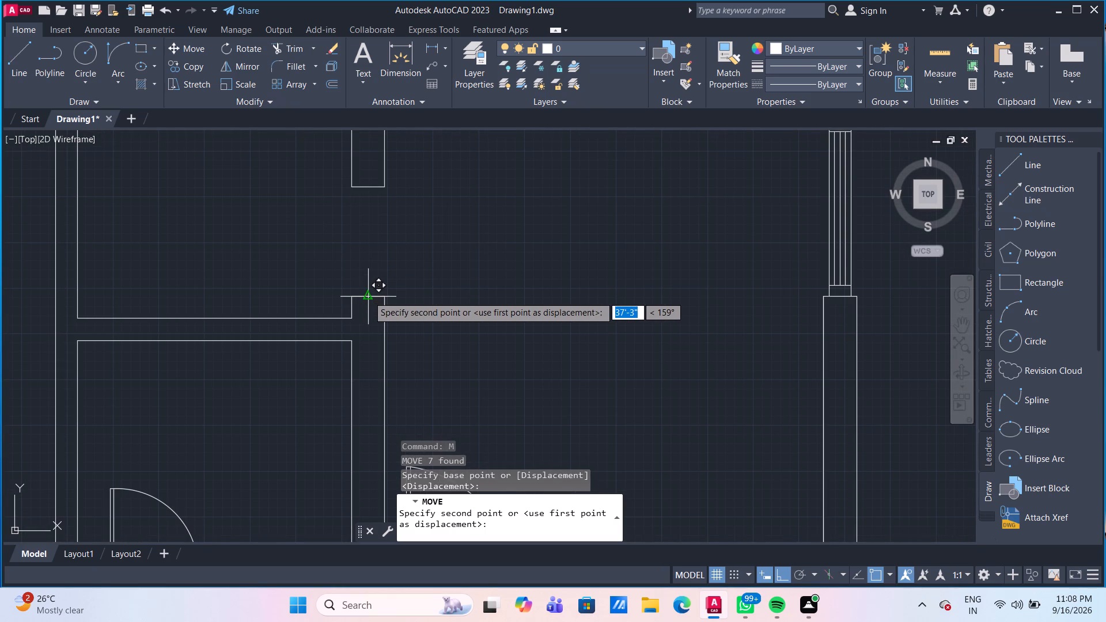
left_click(368, 296)
Review the door placements across the floor plan, from the small rooms down to the south exterior wall.
scroll(442, 302, "down", 3)
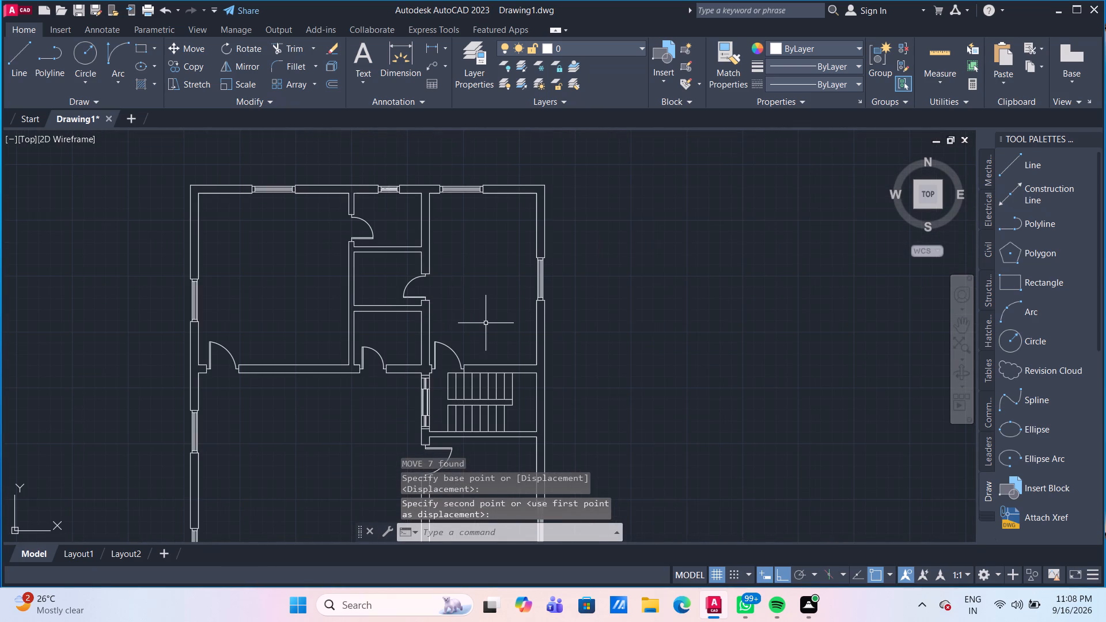
middle_click_drag(486, 323, 471, 264)
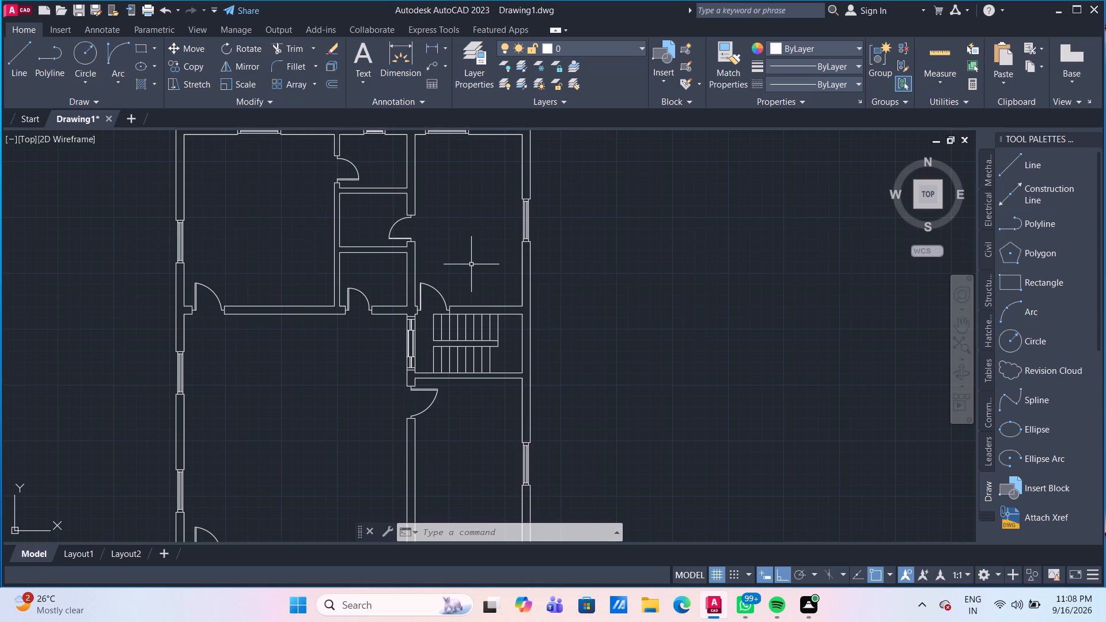
scroll(464, 225, "down", 2)
middle_click_drag(464, 226, 480, 215)
middle_click_drag(399, 314, 411, 289)
middle_click_drag(421, 335, 414, 286)
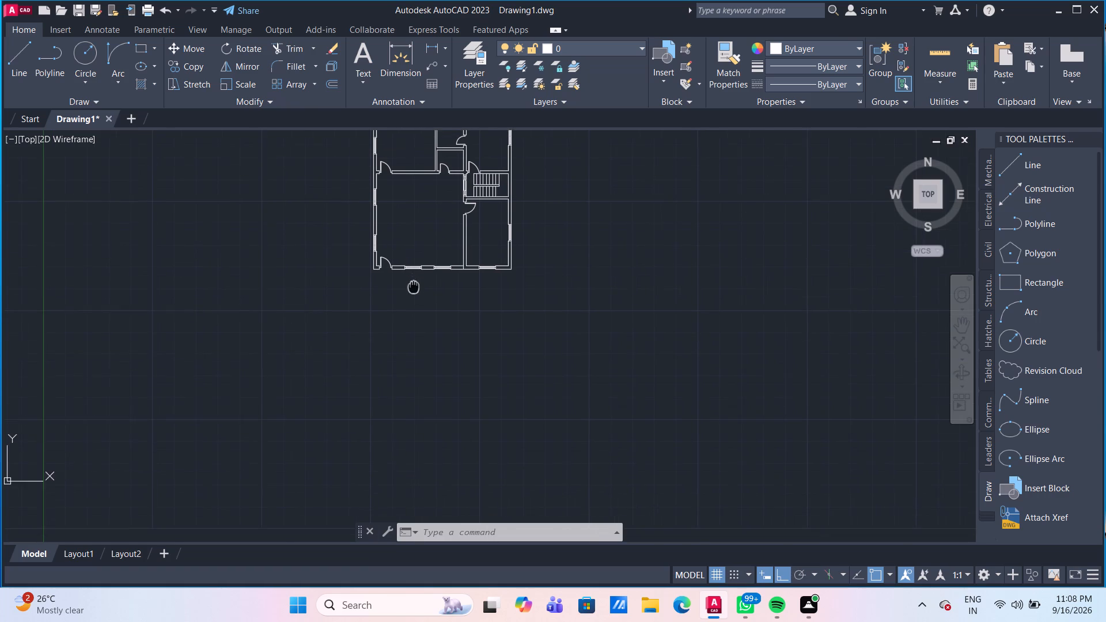
middle_click_drag(414, 286, 412, 315)
scroll(398, 292, "up", 3)
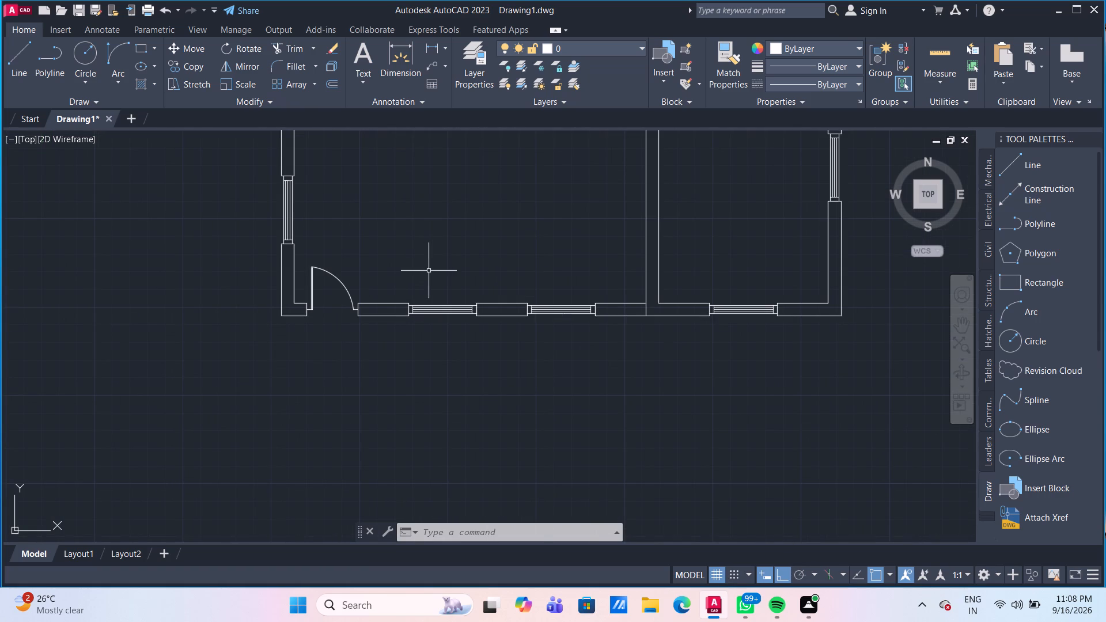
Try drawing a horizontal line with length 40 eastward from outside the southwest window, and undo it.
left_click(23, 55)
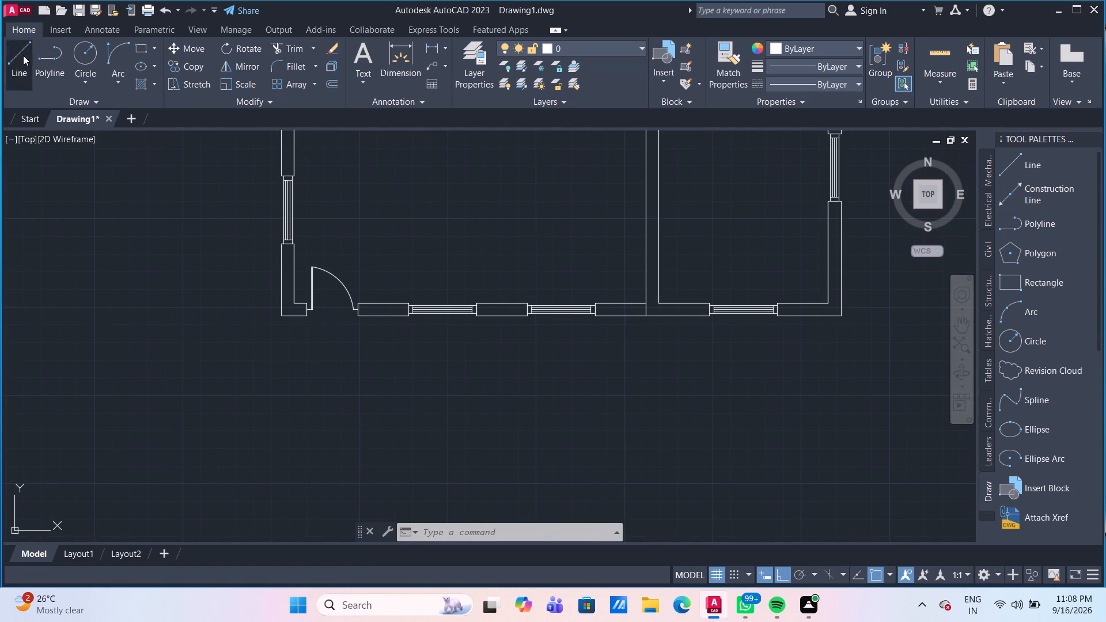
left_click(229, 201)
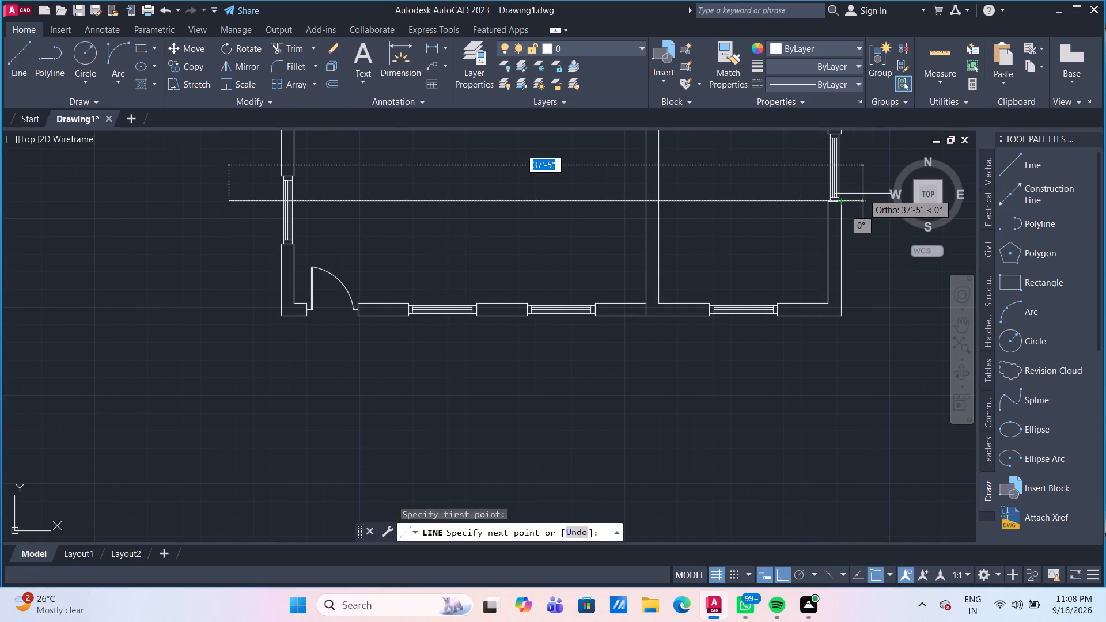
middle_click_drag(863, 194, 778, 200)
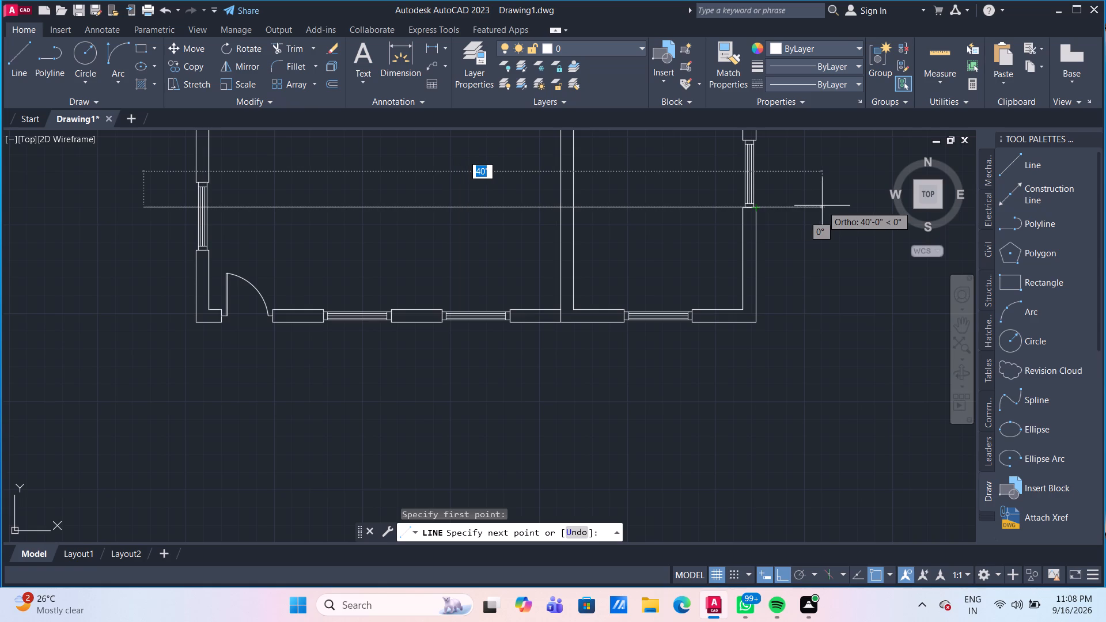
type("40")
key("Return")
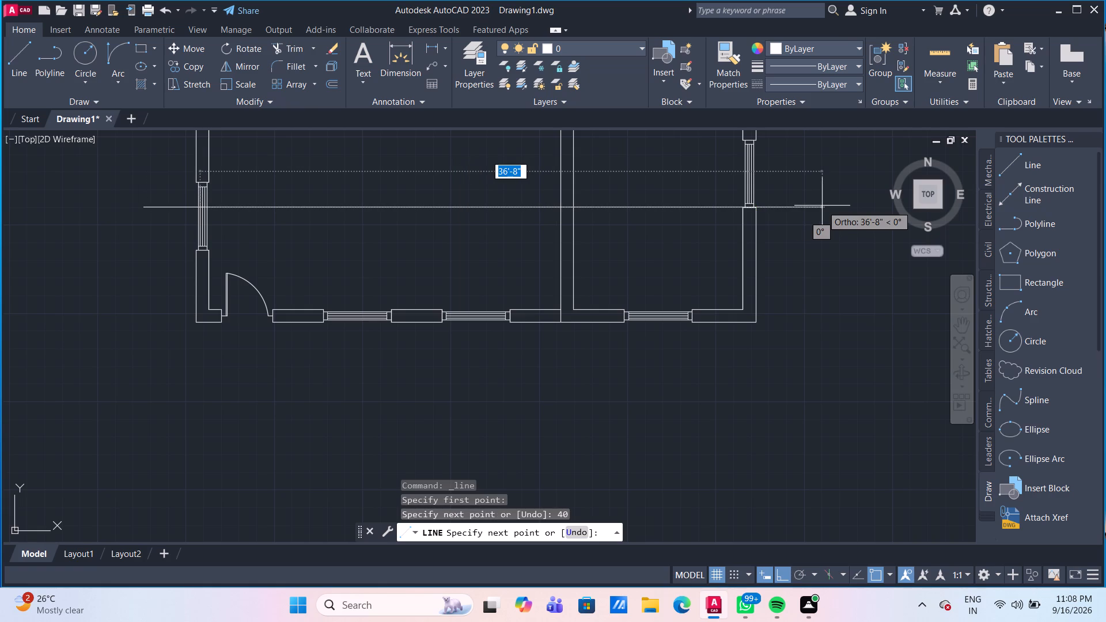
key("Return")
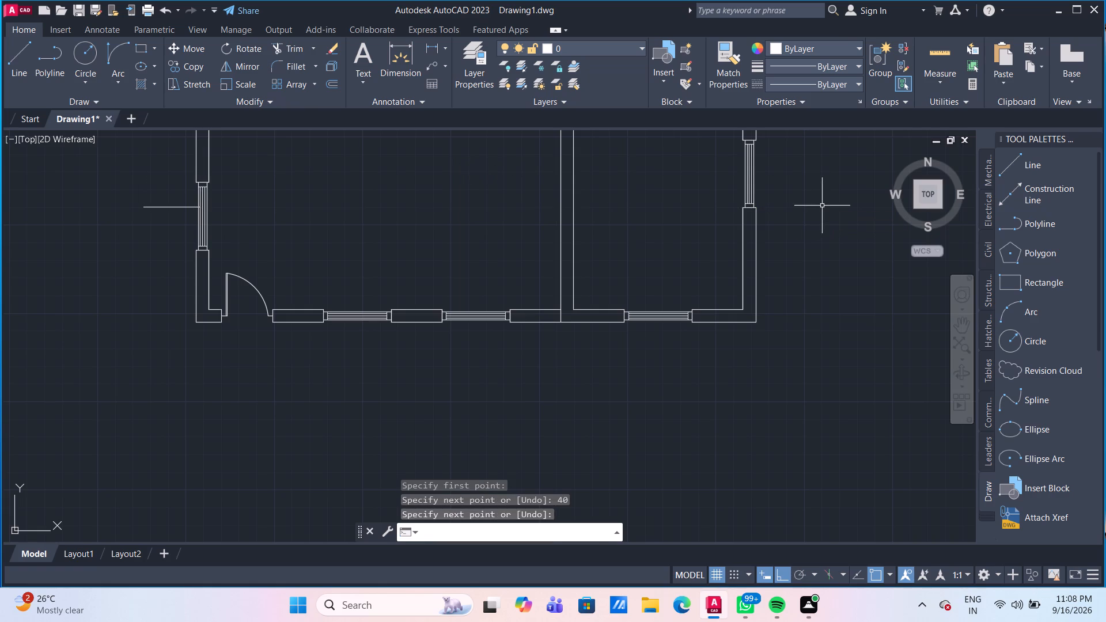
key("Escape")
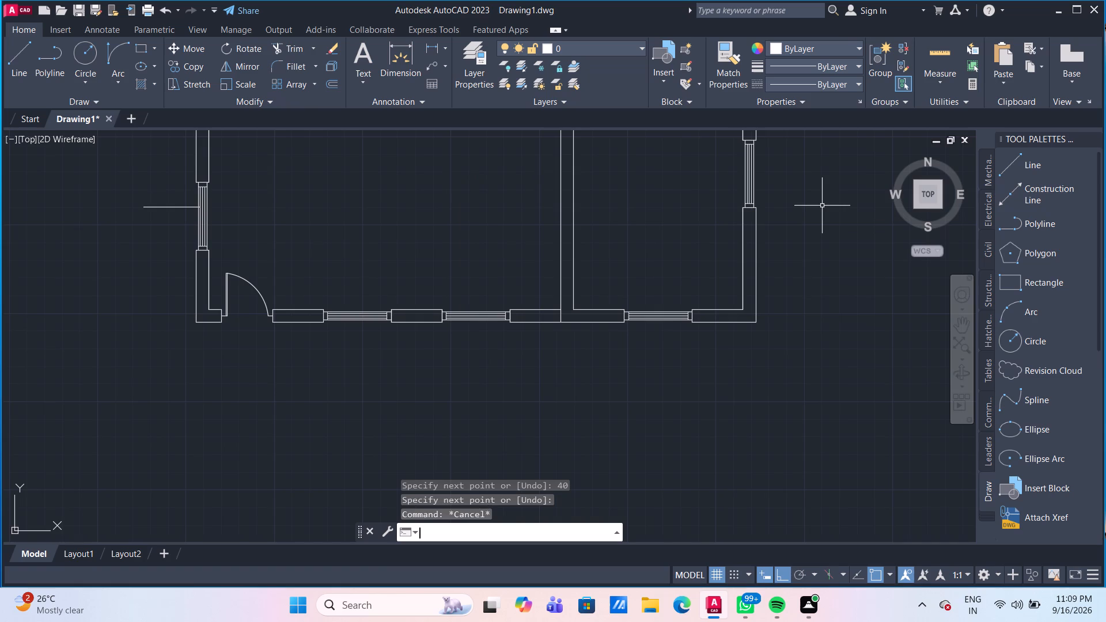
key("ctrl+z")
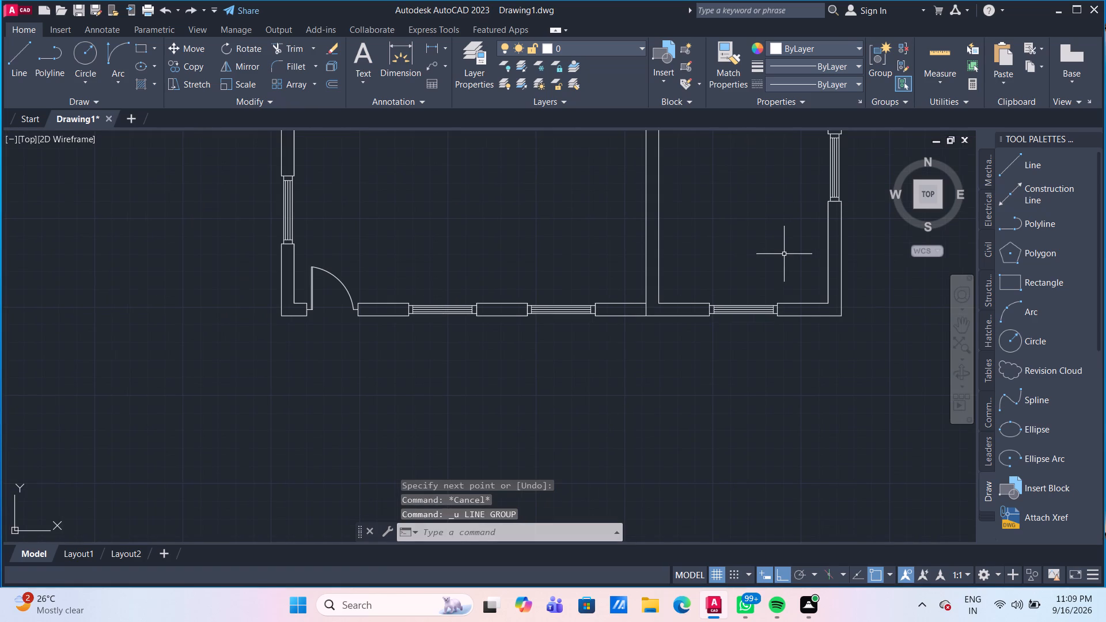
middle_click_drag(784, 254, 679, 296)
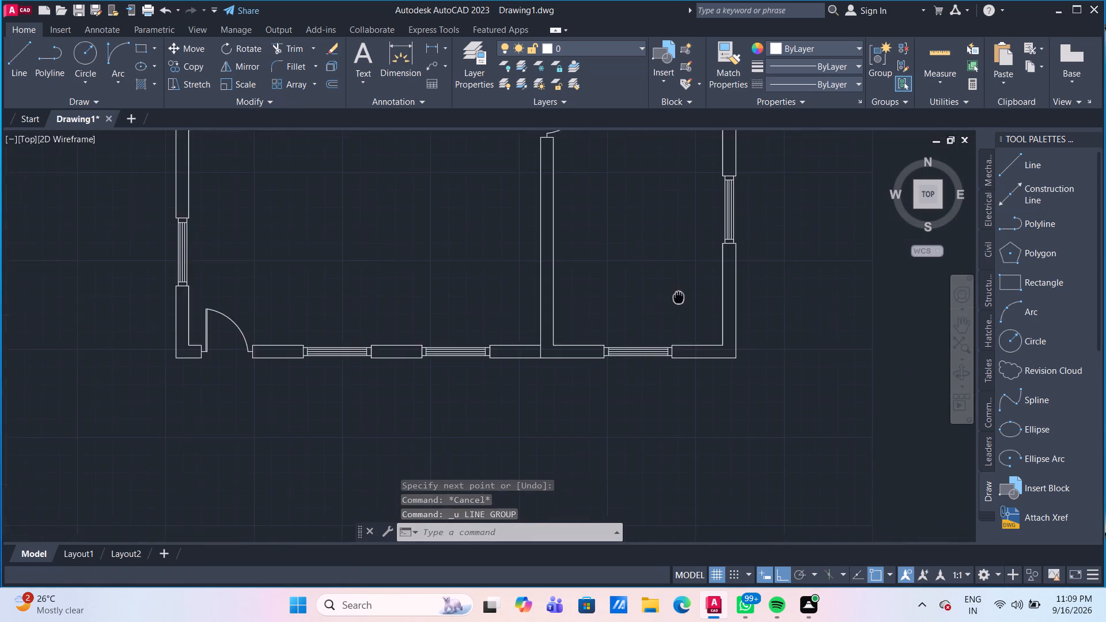
Draw a horizontal guide line from the inner corner of the west wall's end below the southwest window, eastward past the east wall.
middle_click_drag(679, 296, 667, 304)
scroll(667, 304, "down", 1)
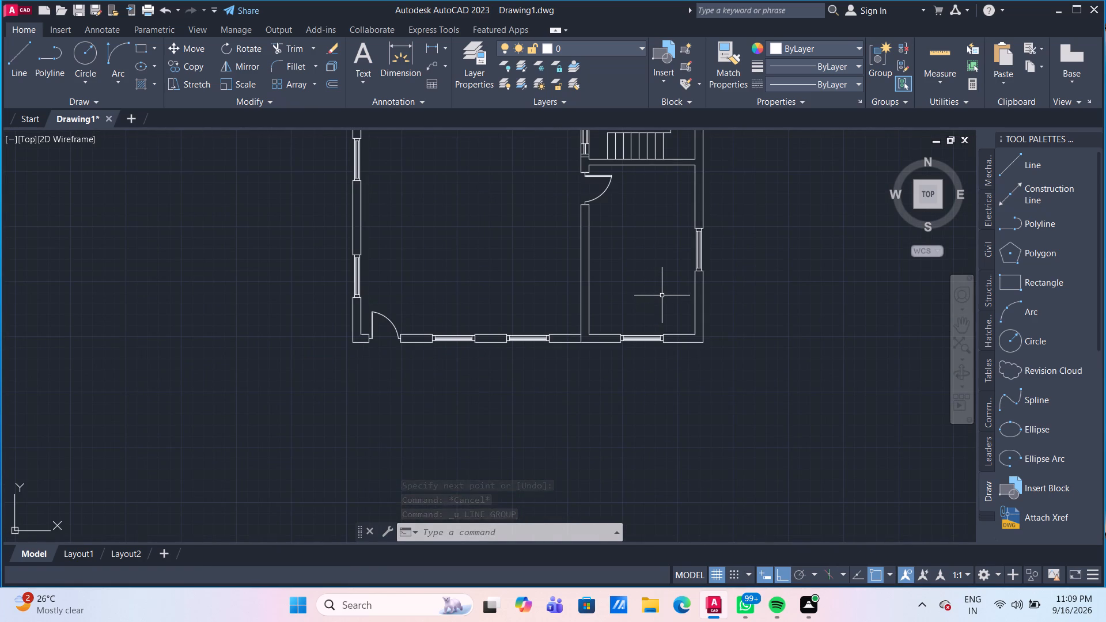
scroll(662, 295, "up", 1)
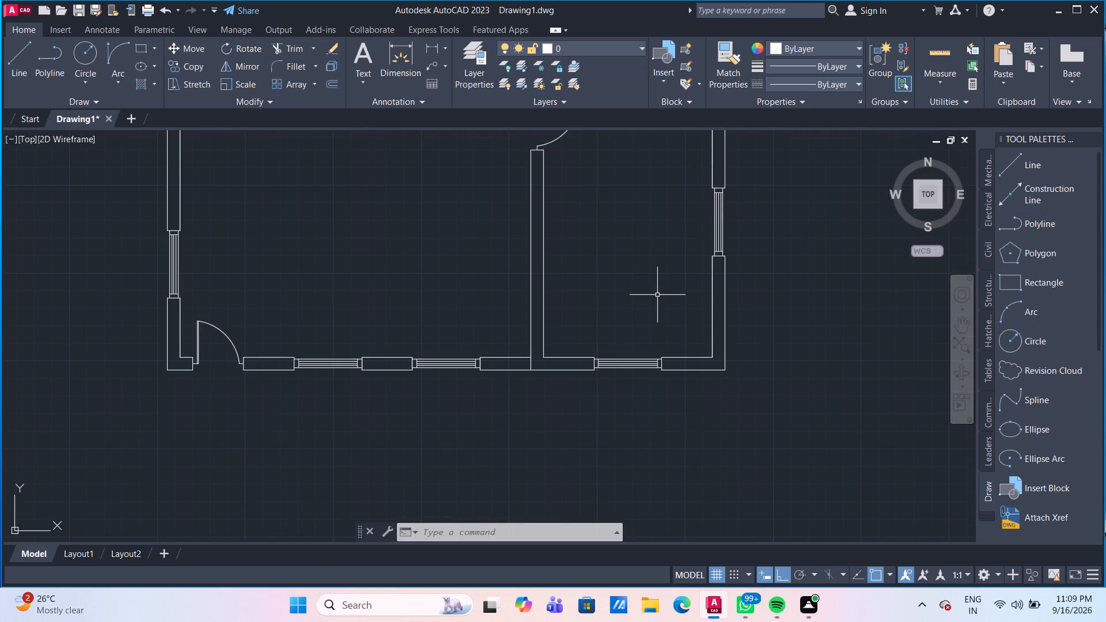
left_click(23, 58)
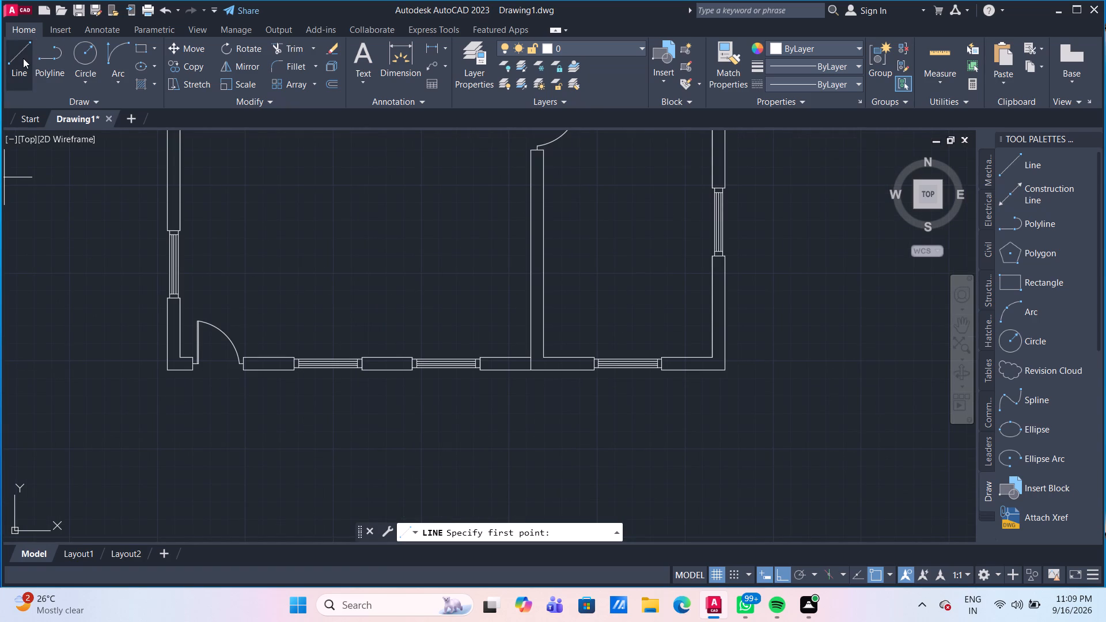
scroll(191, 188, "down", 2)
scroll(243, 249, "up", 2)
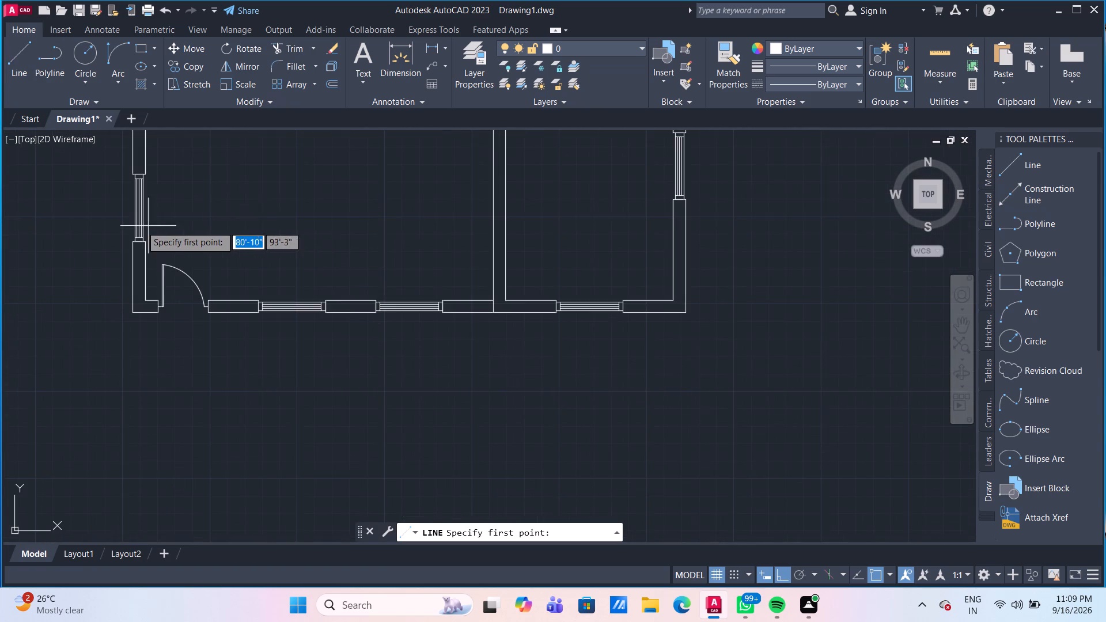
scroll(139, 230, "up", 2)
left_click_drag(153, 256, 153, 255)
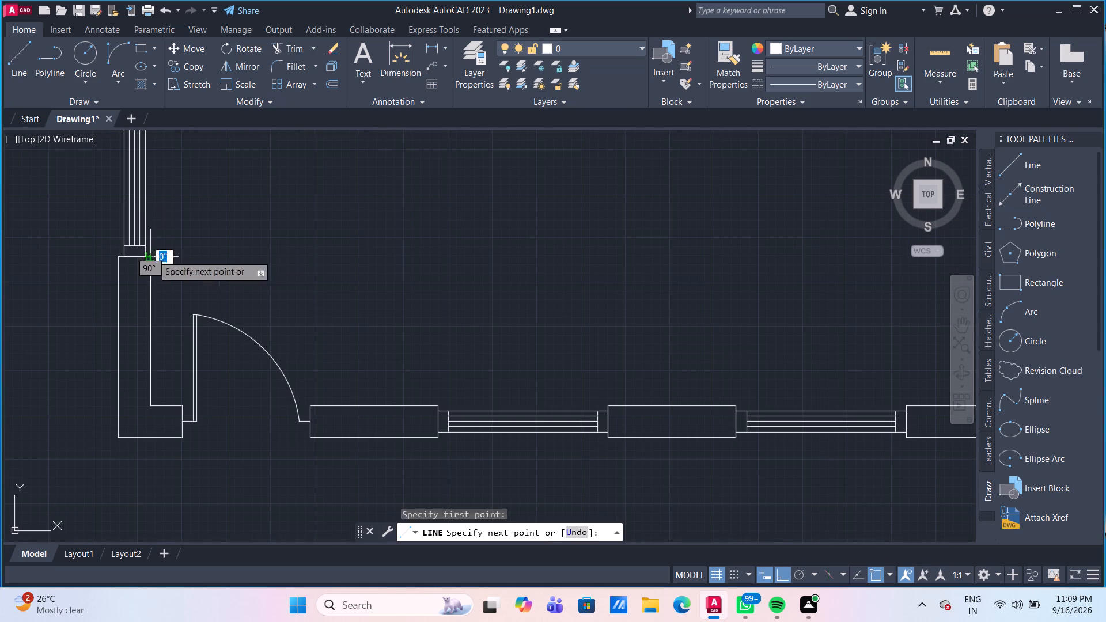
left_click_drag(153, 255, 176, 258)
scroll(594, 271, "down", 2)
middle_click_drag(722, 249, 450, 195)
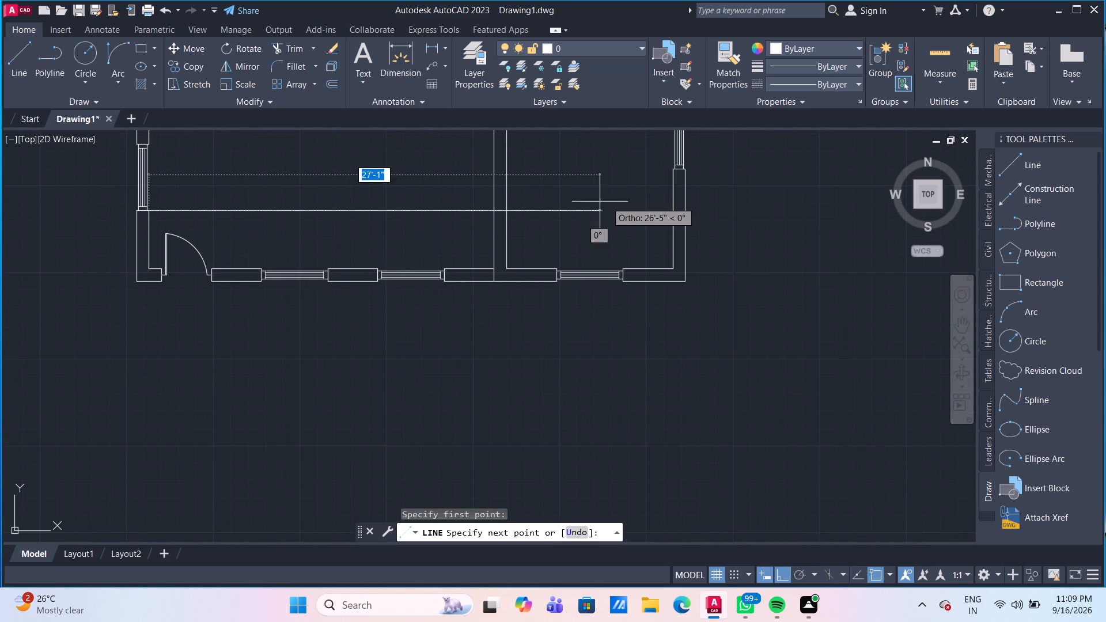
left_click(719, 204)
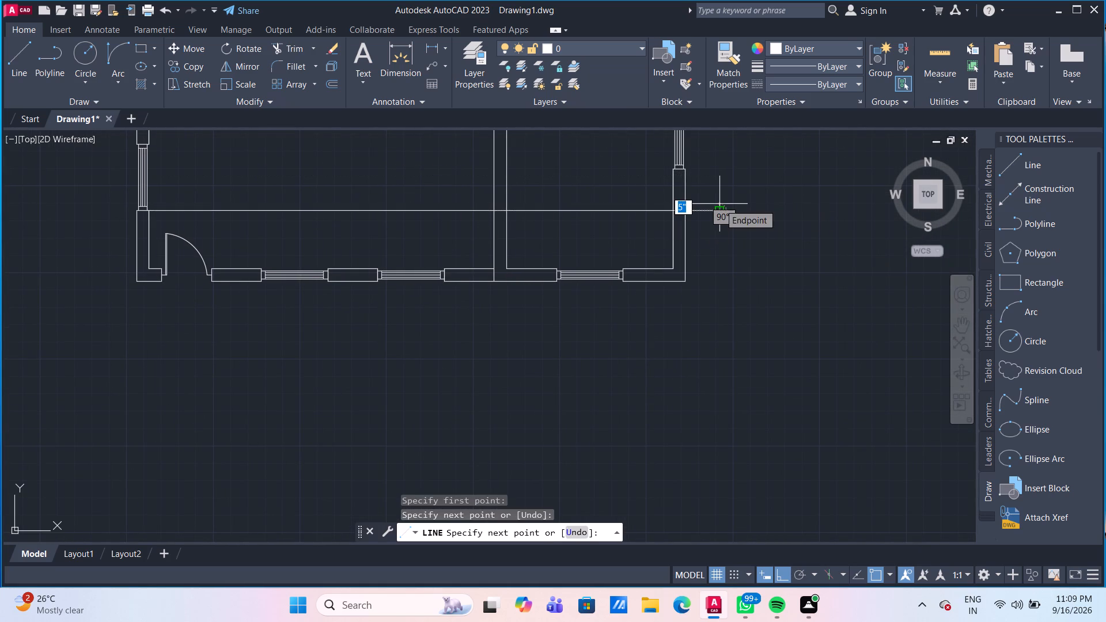
key("Escape")
Move the east wall's window lines and both wall-end lines straight south, from the lower wall end's outer corner to the horizontal guide line.
scroll(684, 179, "up", 2)
middle_click_drag(684, 179, 639, 277)
scroll(639, 277, "down", 2)
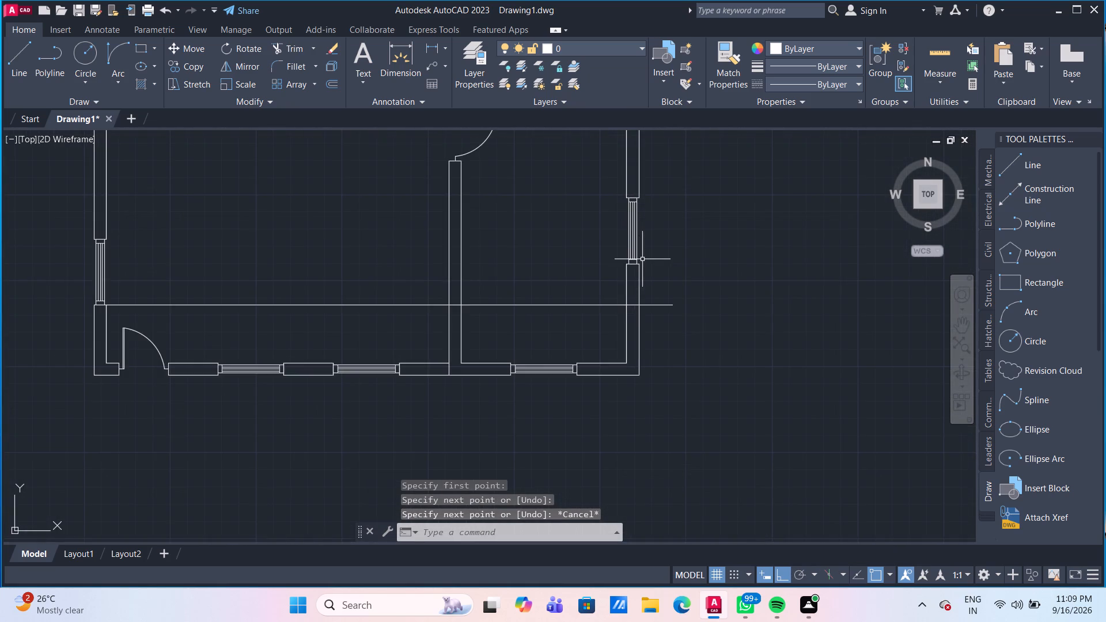
scroll(642, 259, "up", 2)
left_click(620, 280)
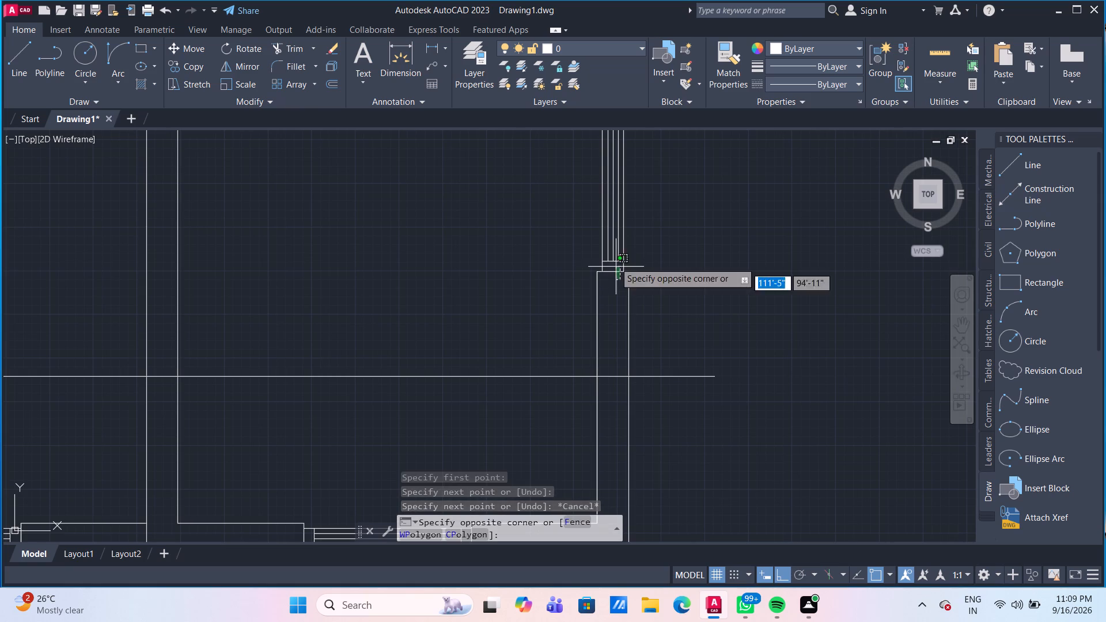
left_click(604, 206)
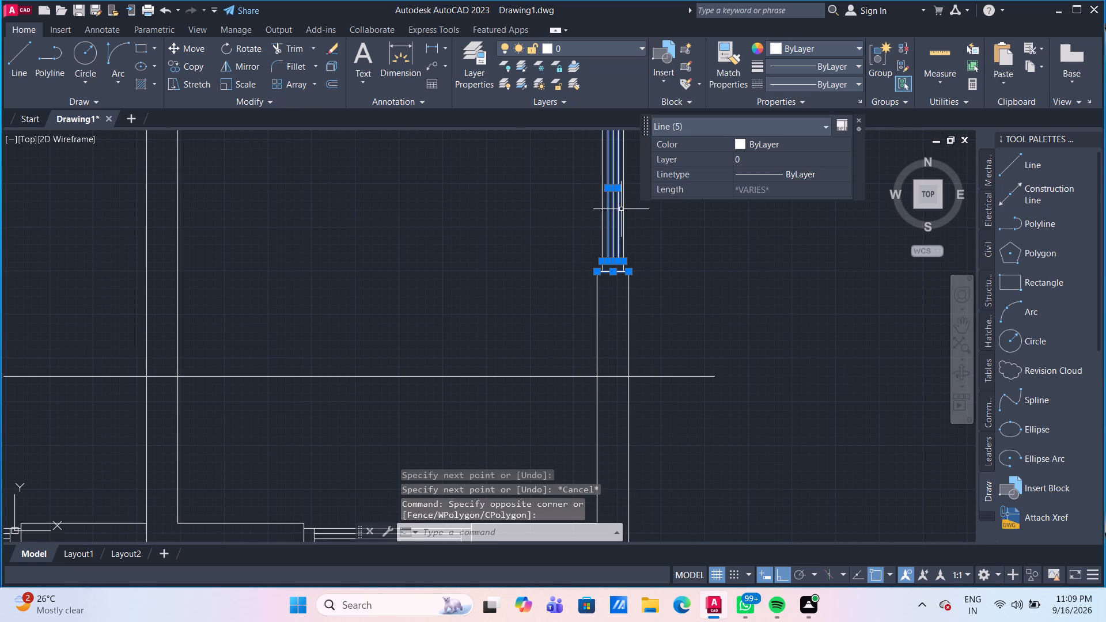
left_click_drag(648, 230, 632, 222)
left_click(583, 202)
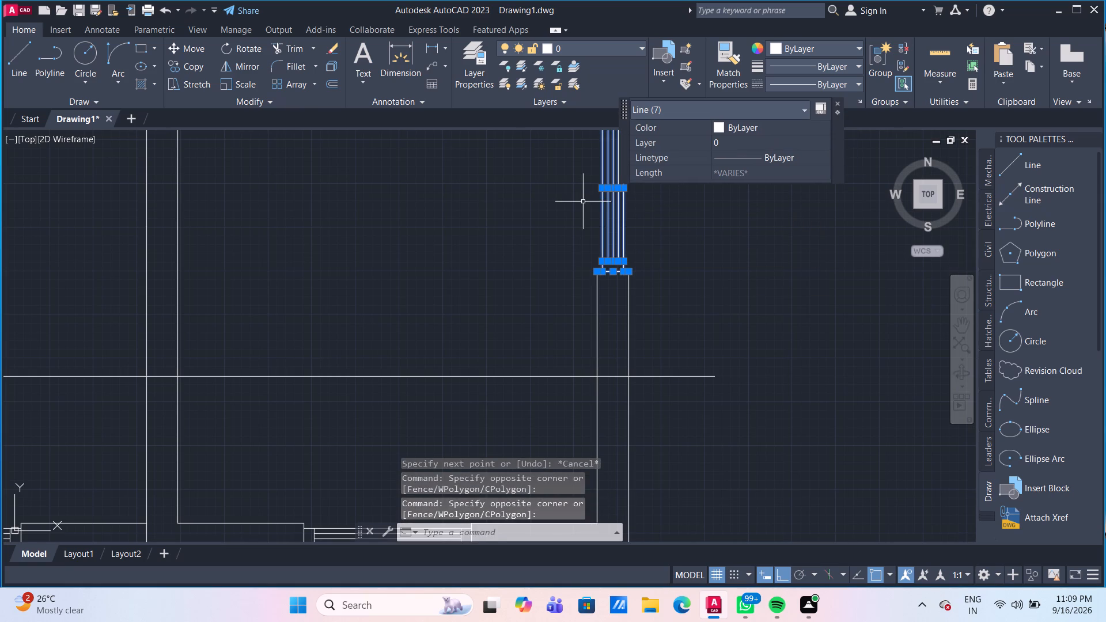
middle_click_drag(573, 207, 514, 335)
scroll(570, 224, "up", 2)
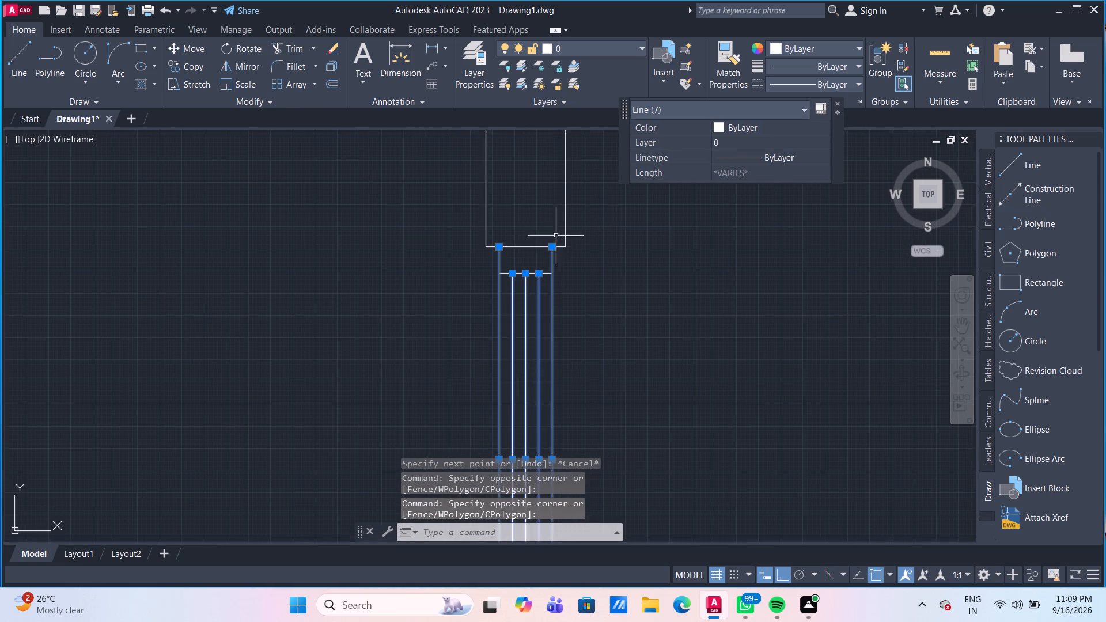
left_click(529, 248)
scroll(565, 318, "down", 3)
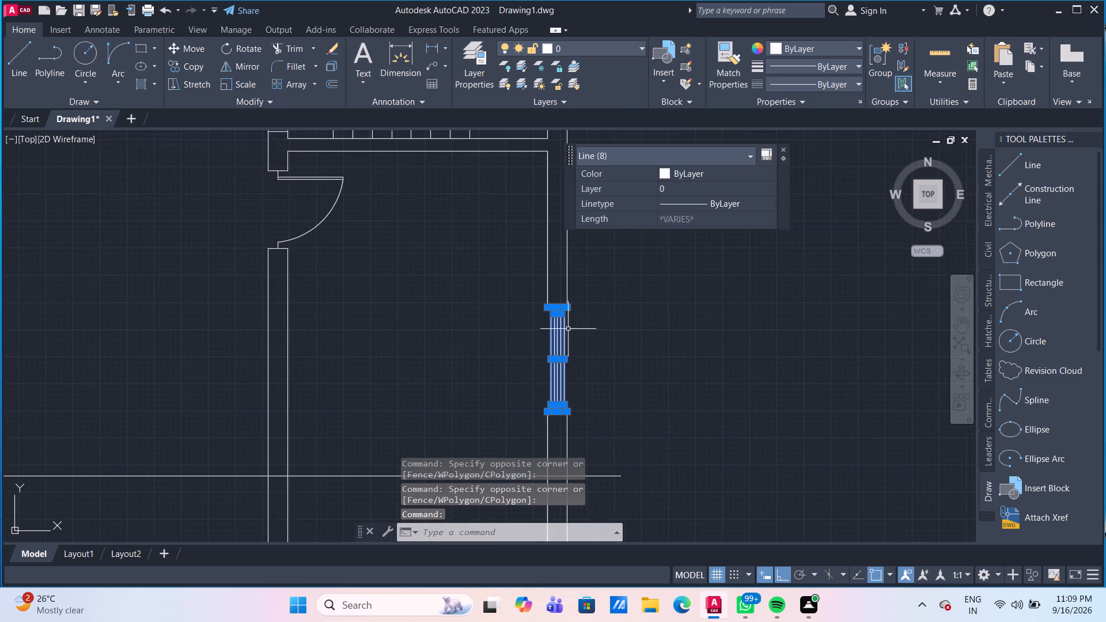
middle_click_drag(568, 318, 514, 184)
scroll(542, 283, "up", 1)
middle_click_drag(542, 283, 539, 273)
middle_click_drag(539, 273, 534, 240)
scroll(539, 273, "up", 1)
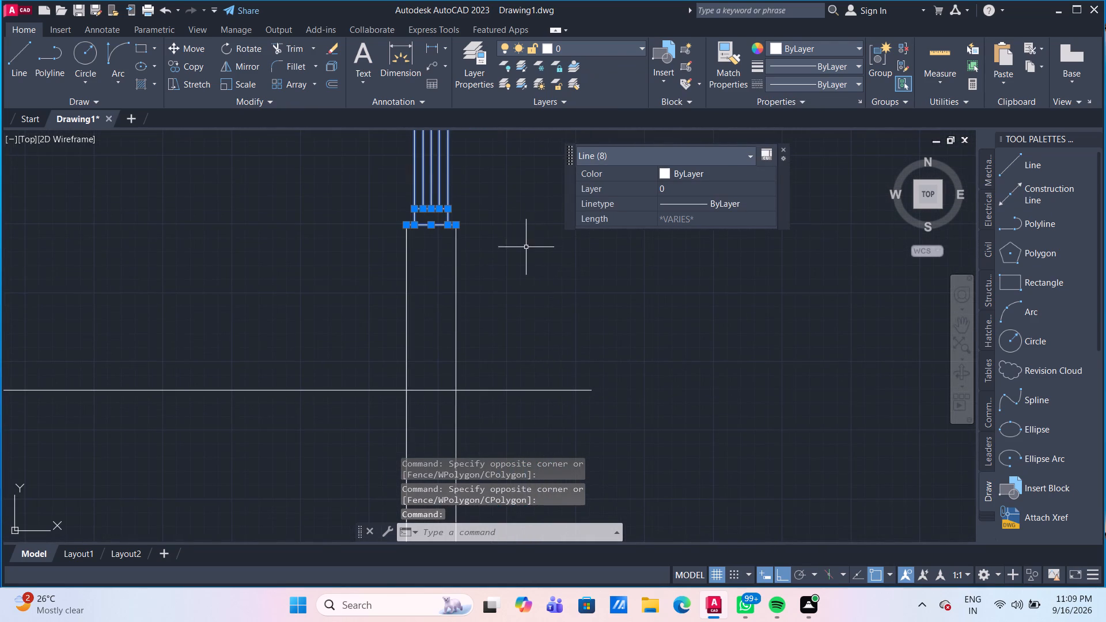
scroll(466, 233, "up", 2)
scroll(487, 248, "down", 3)
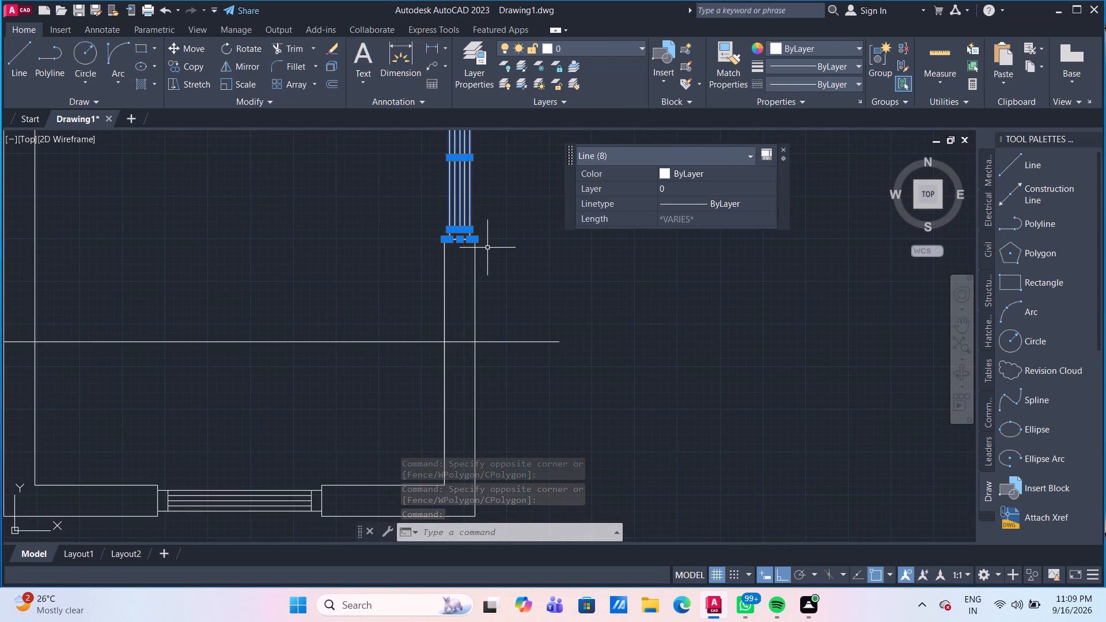
key("m")
key("Return")
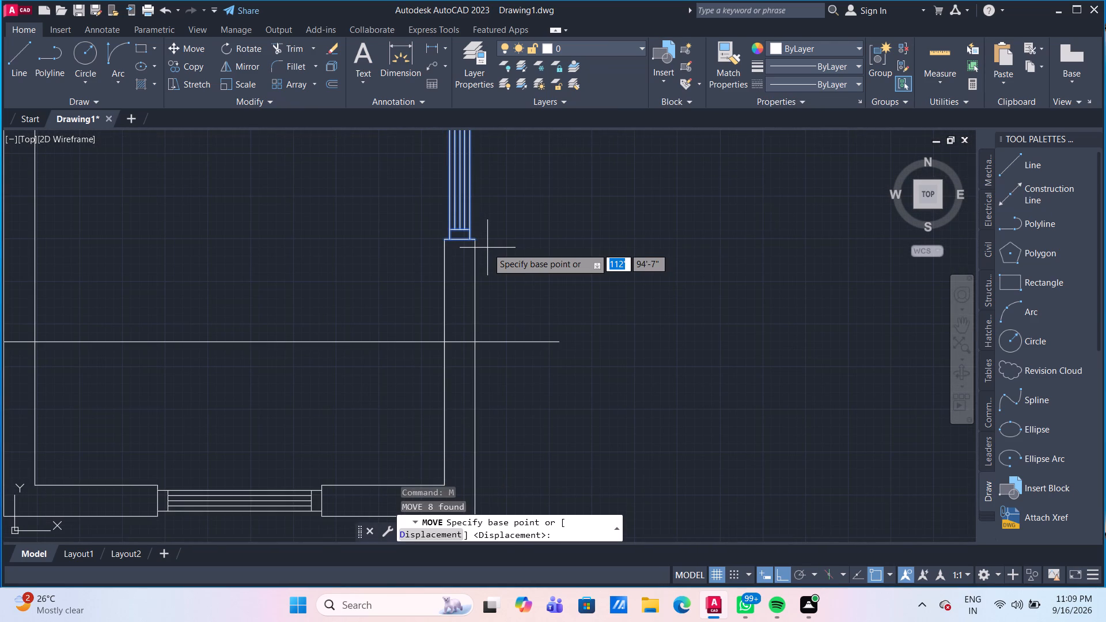
scroll(487, 248, "up", 2)
left_click(453, 229)
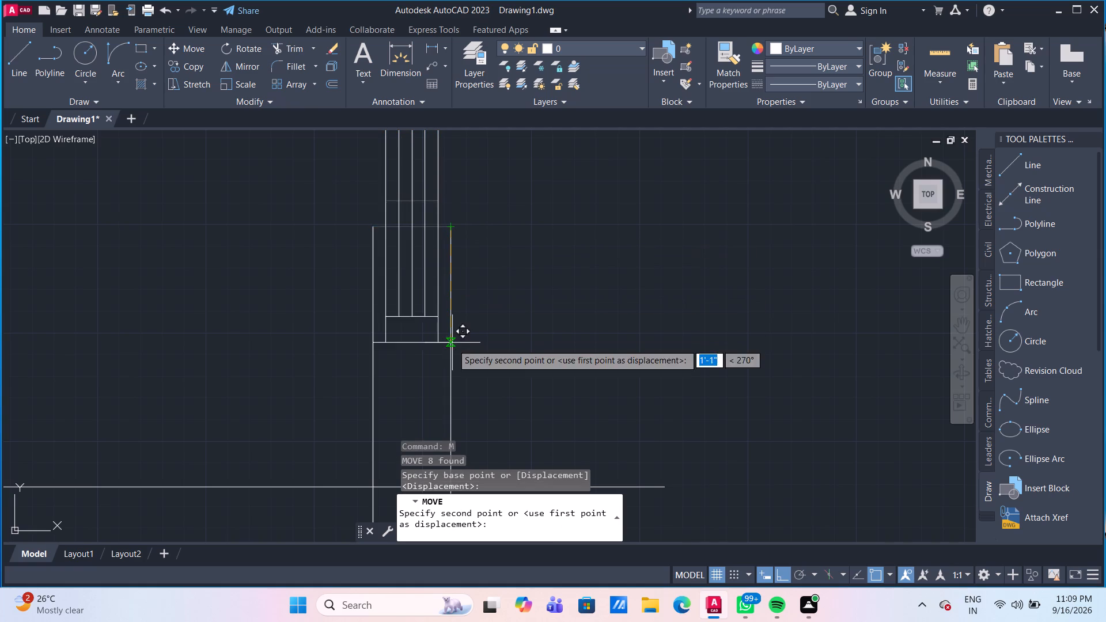
middle_click_drag(454, 370, 454, 335)
middle_click_drag(449, 395, 446, 327)
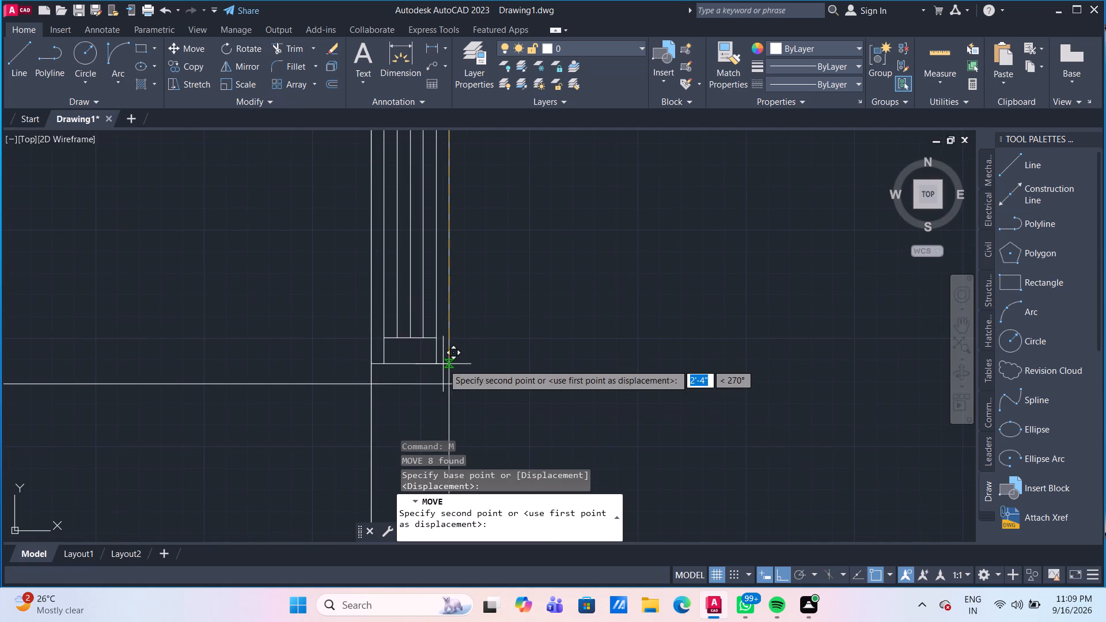
left_click(446, 381)
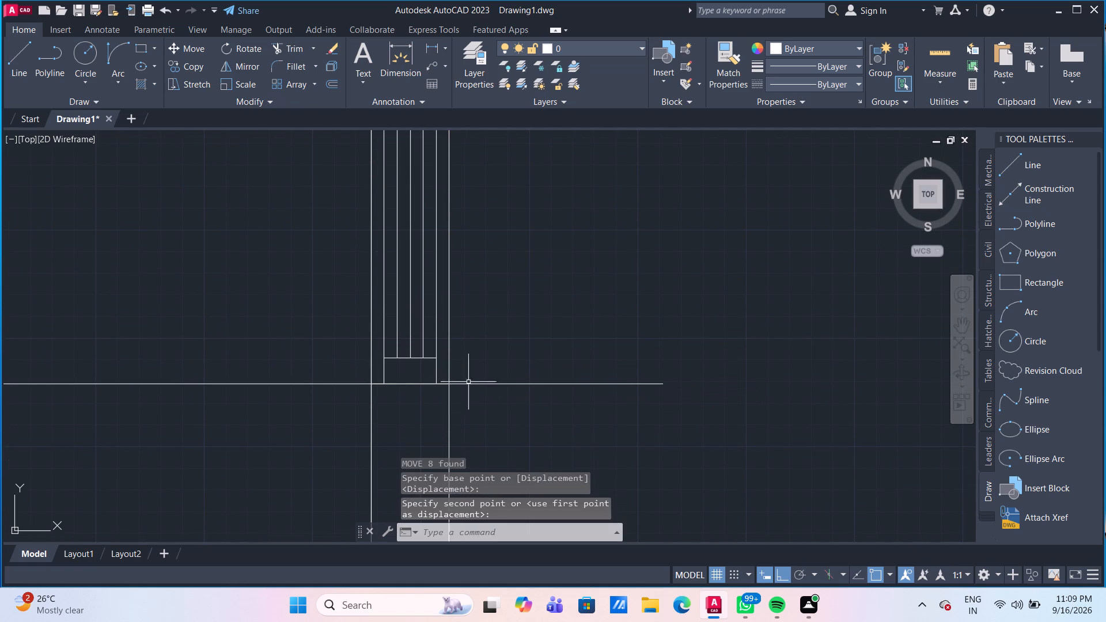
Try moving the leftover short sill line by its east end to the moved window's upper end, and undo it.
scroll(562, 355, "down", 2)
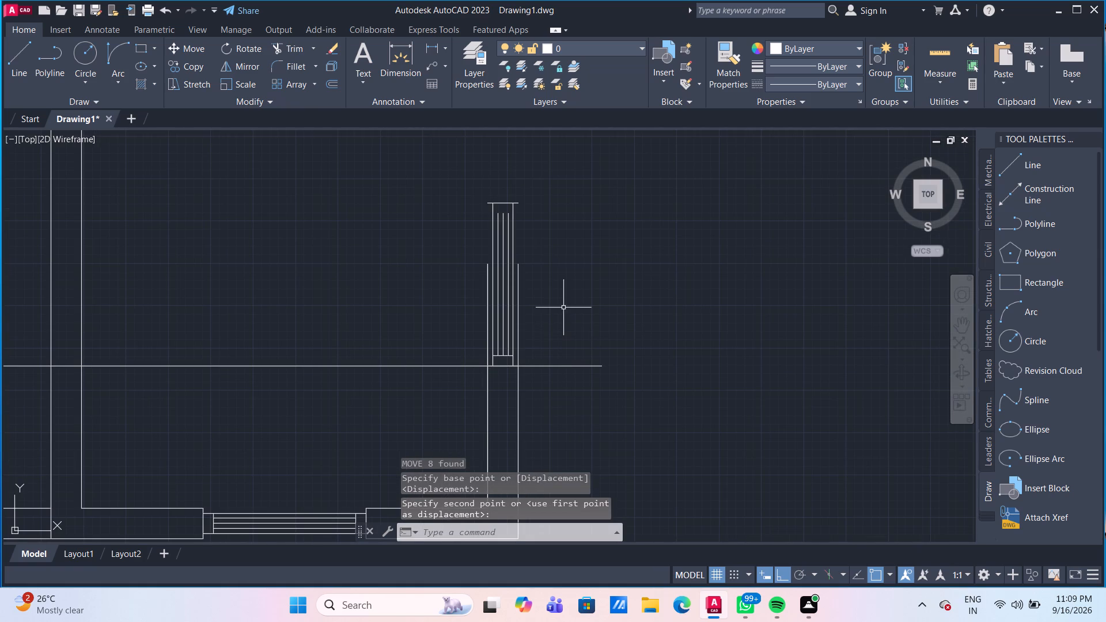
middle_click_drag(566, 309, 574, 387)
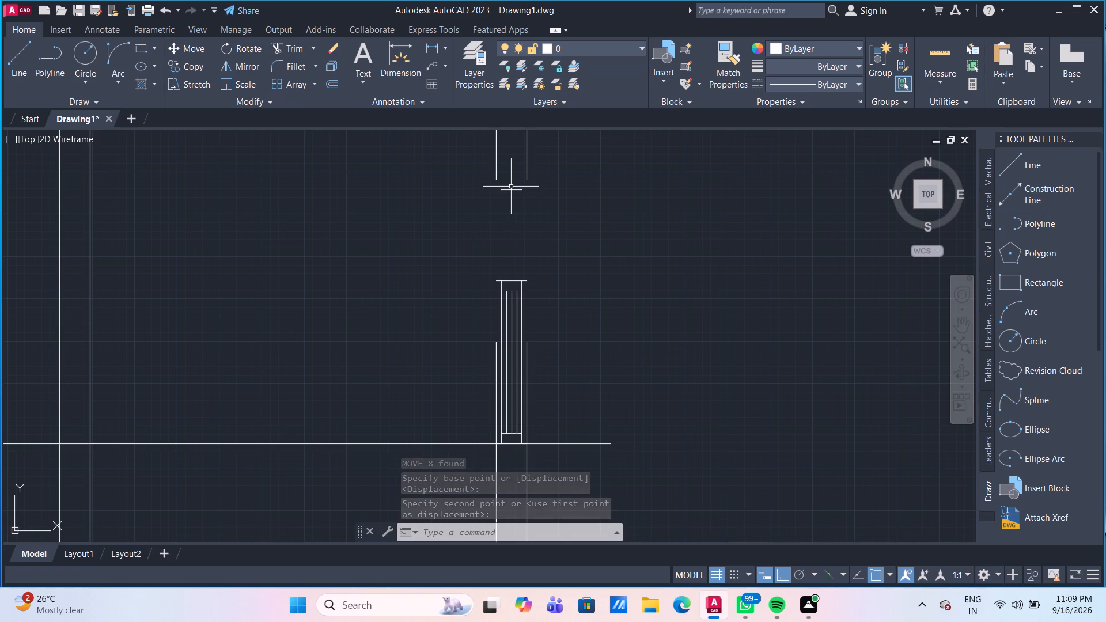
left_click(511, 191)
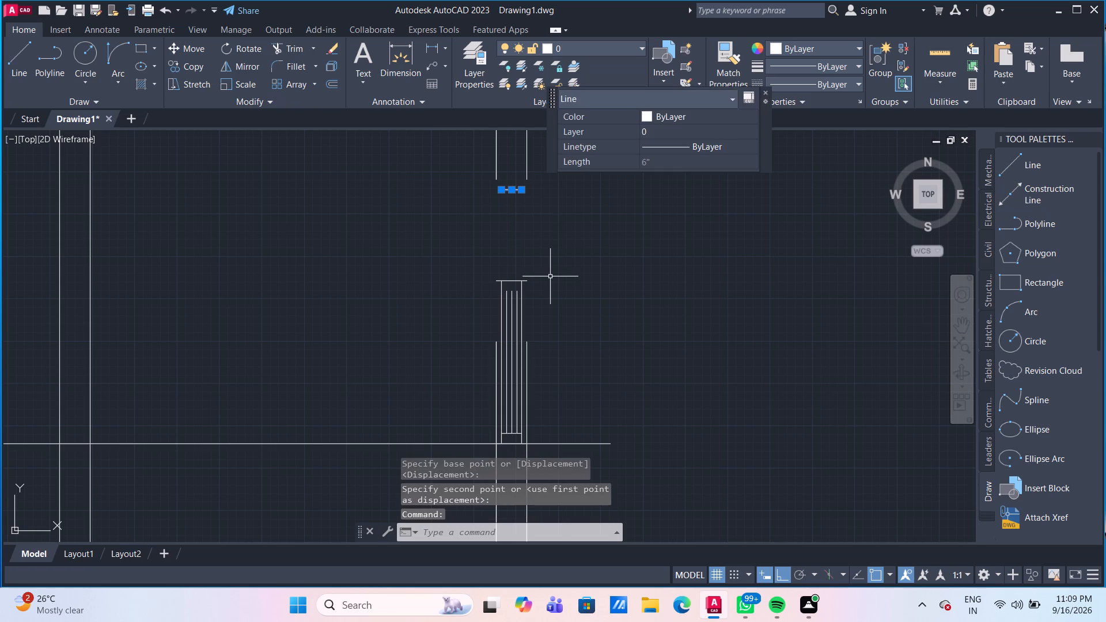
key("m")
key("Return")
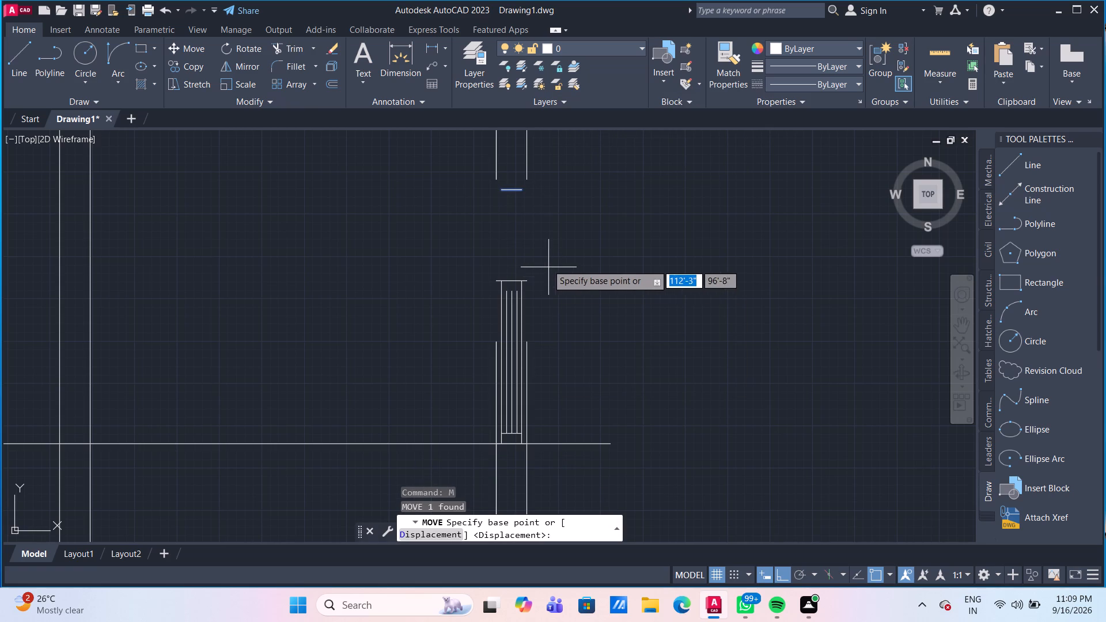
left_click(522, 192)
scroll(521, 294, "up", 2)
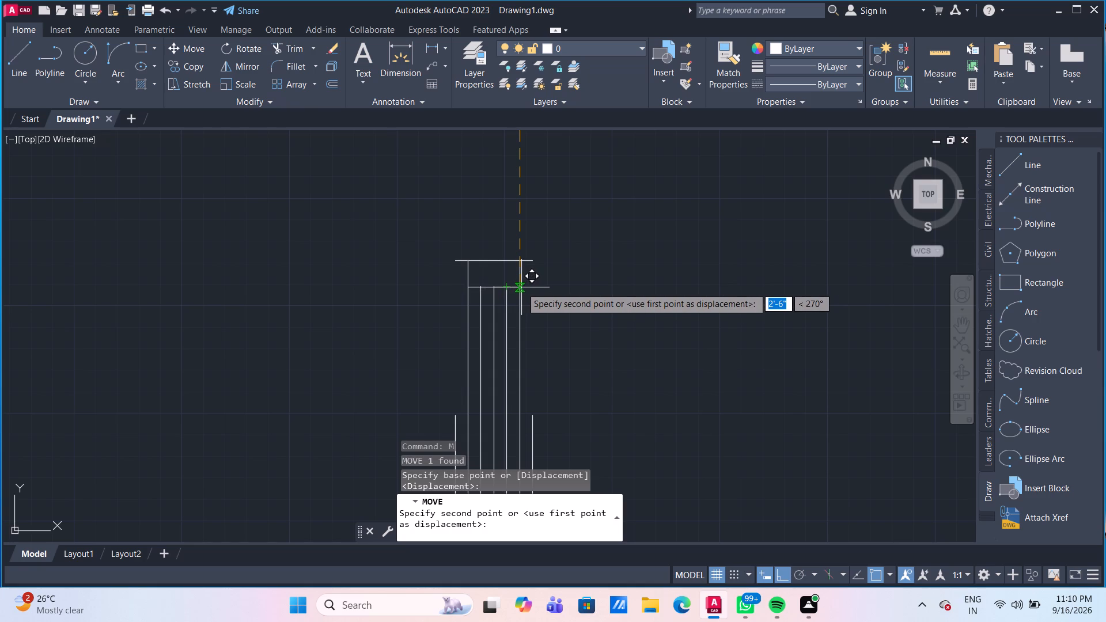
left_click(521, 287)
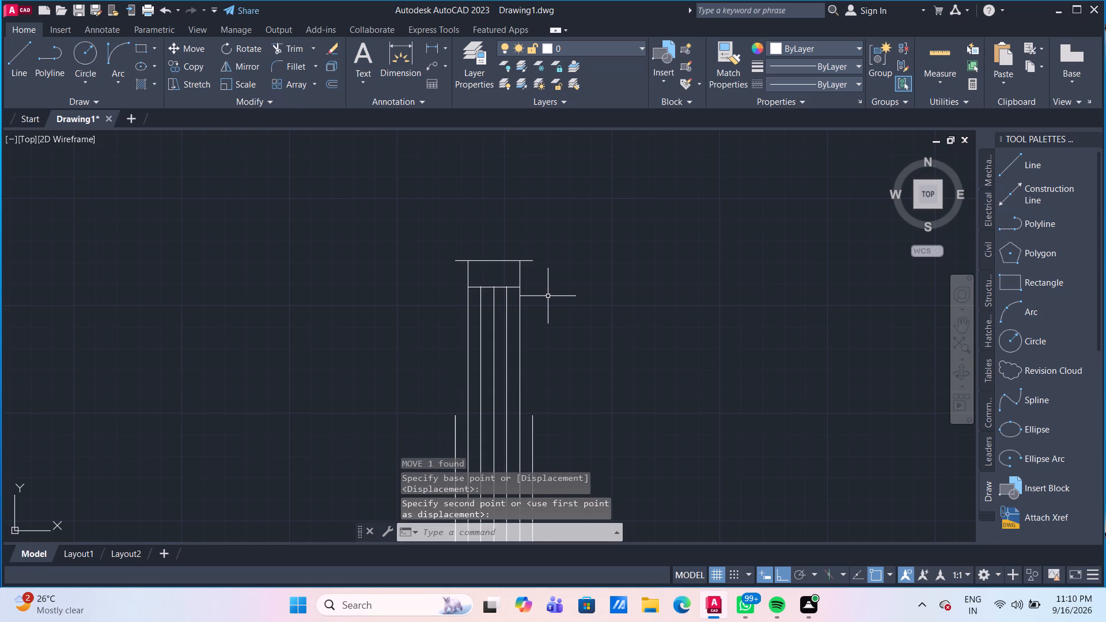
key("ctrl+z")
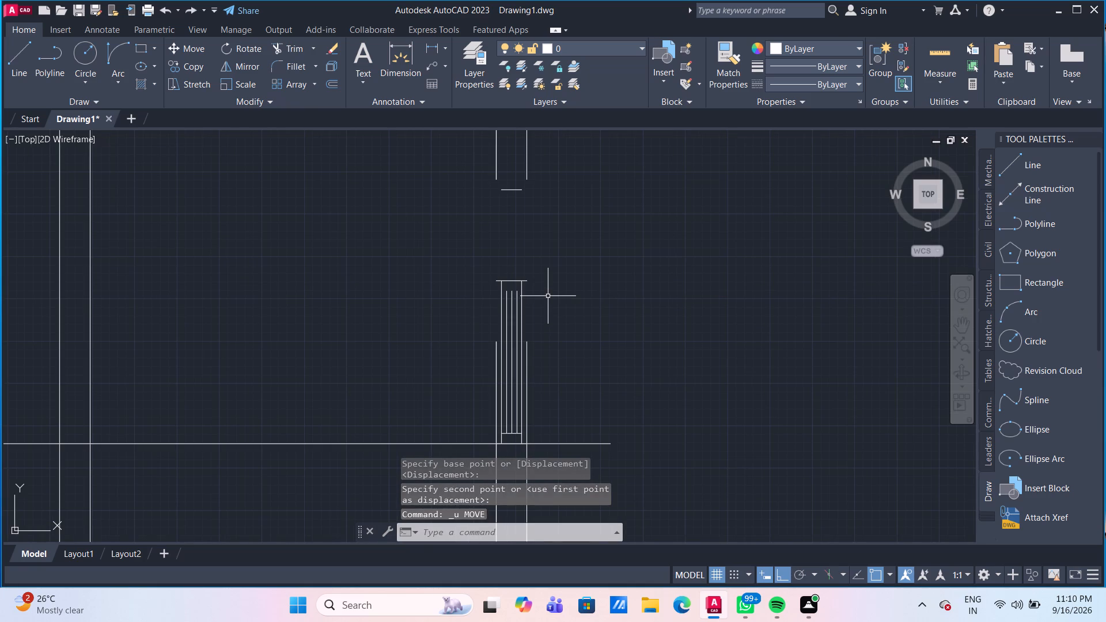
Move the leftover short sill line by its midpoint to the upper end of the moved window's middle glazing line.
scroll(536, 179, "up", 1)
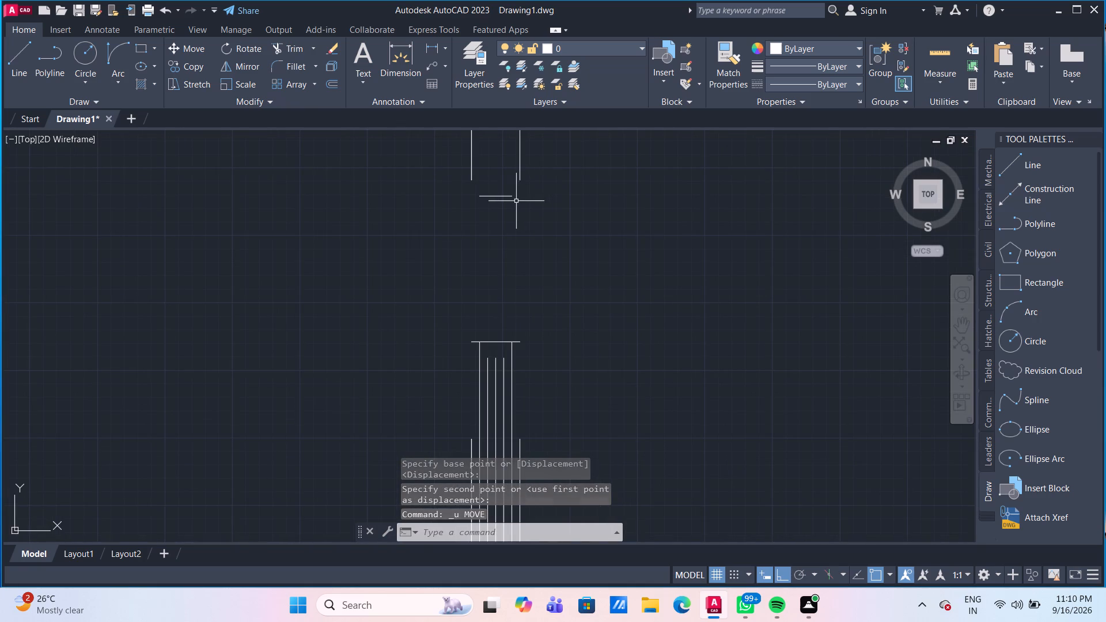
left_click(508, 198)
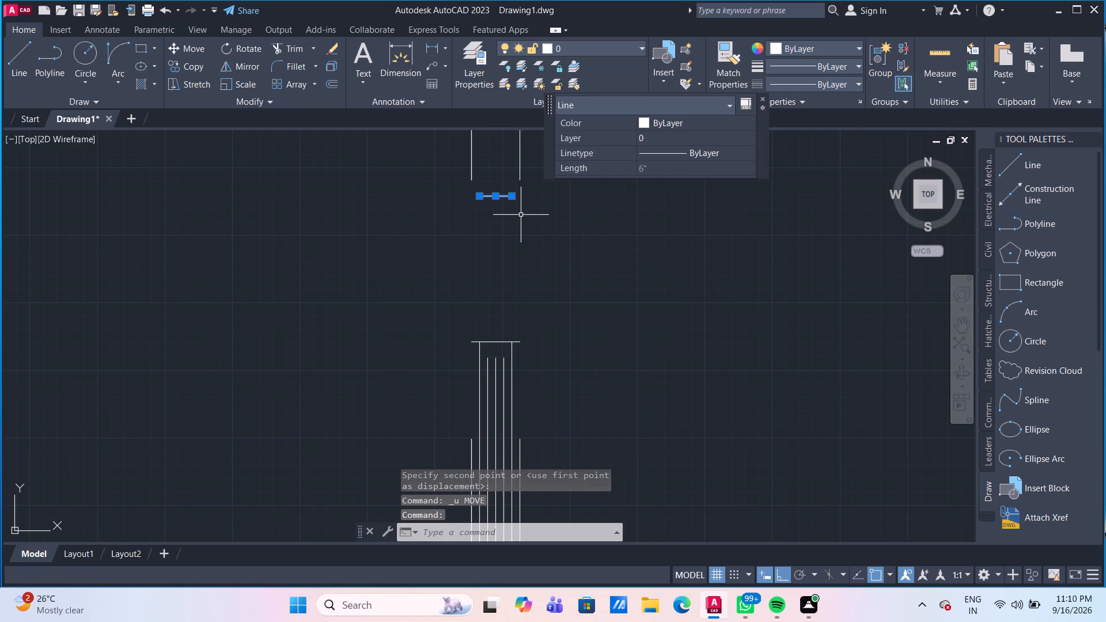
key("m")
key("Return")
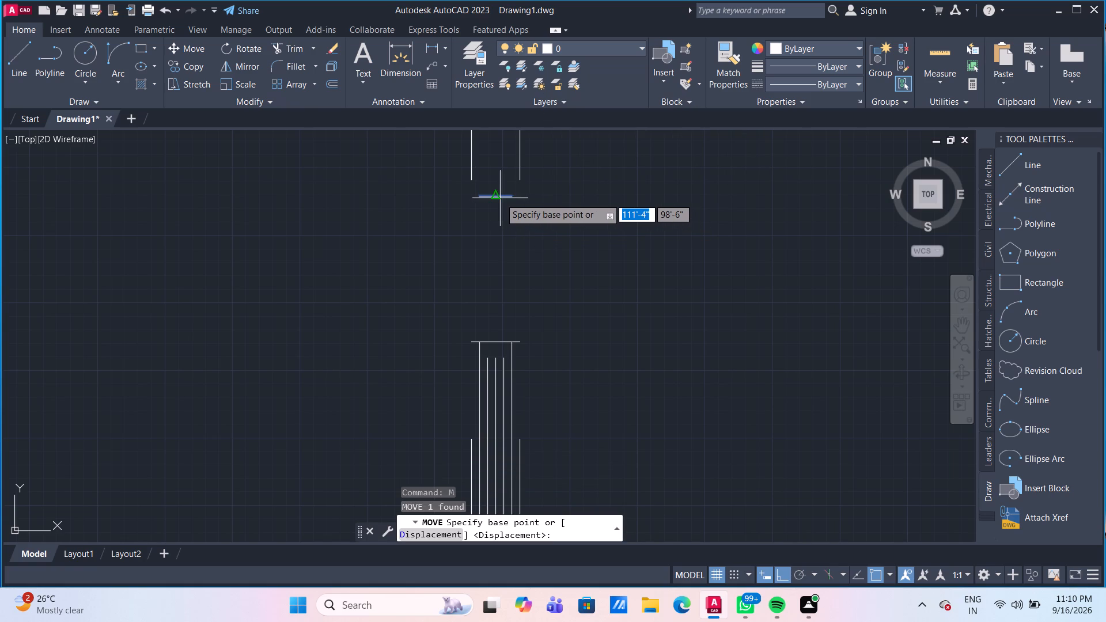
left_click(499, 197)
scroll(495, 309, "up", 2)
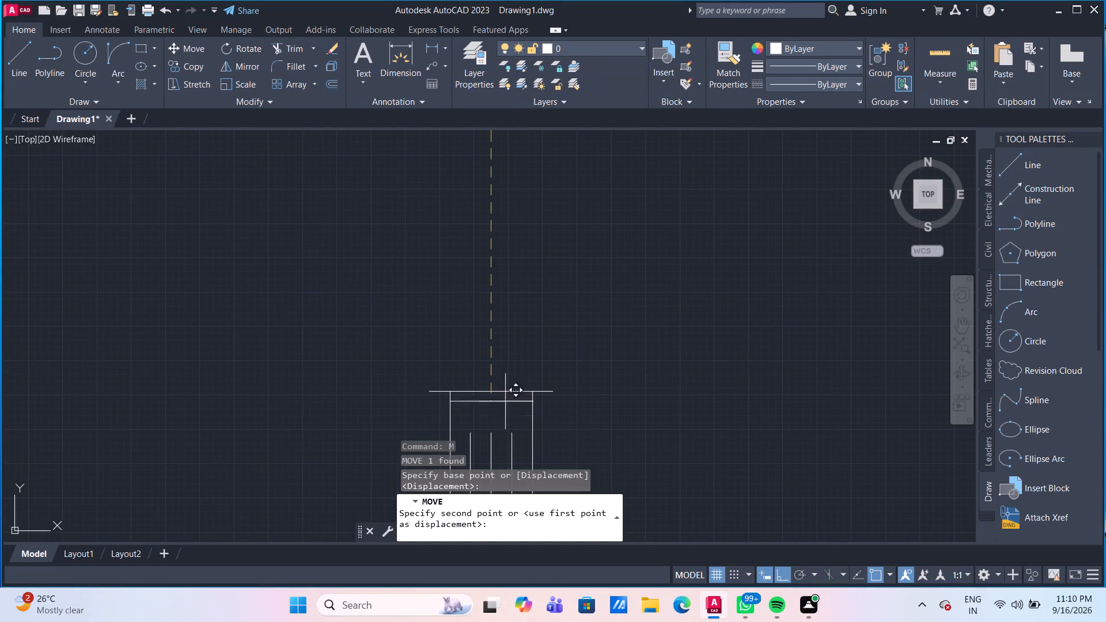
left_click(494, 432)
scroll(611, 332, "down", 3)
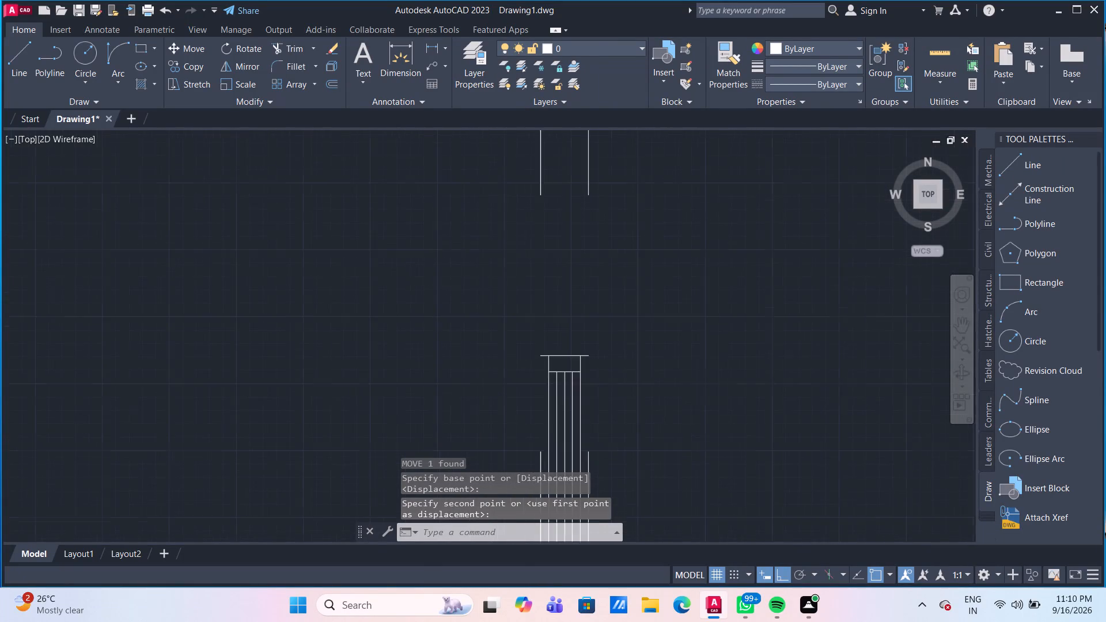
Trim away the inner and outer wall lines that overlap the moved window in the east wall.
middle_click_drag(616, 328, 573, 265)
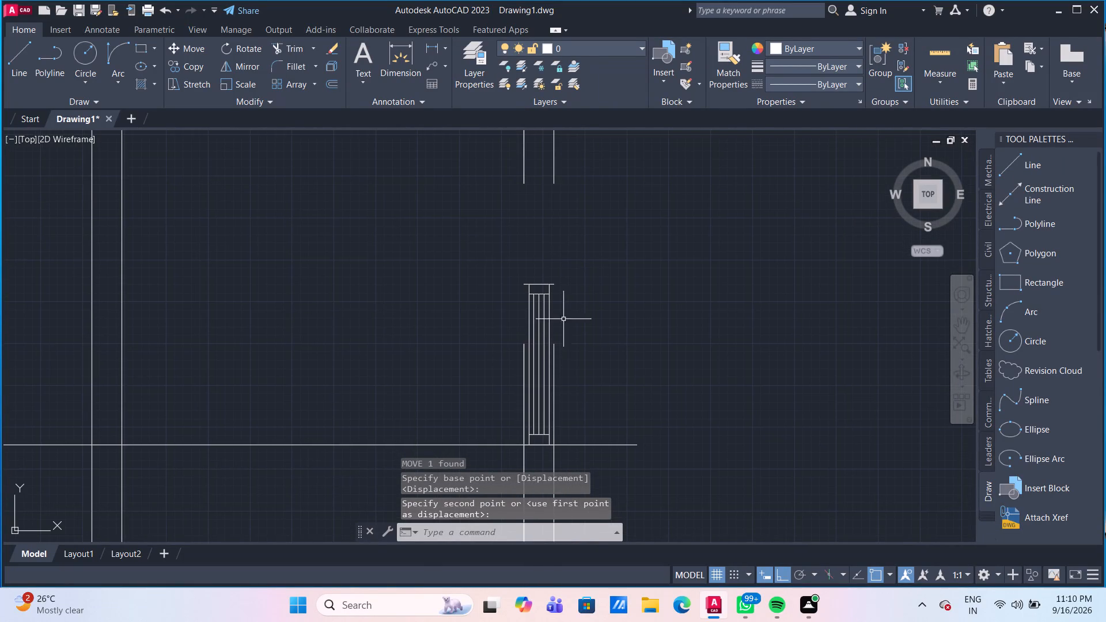
scroll(608, 246, "down", 2)
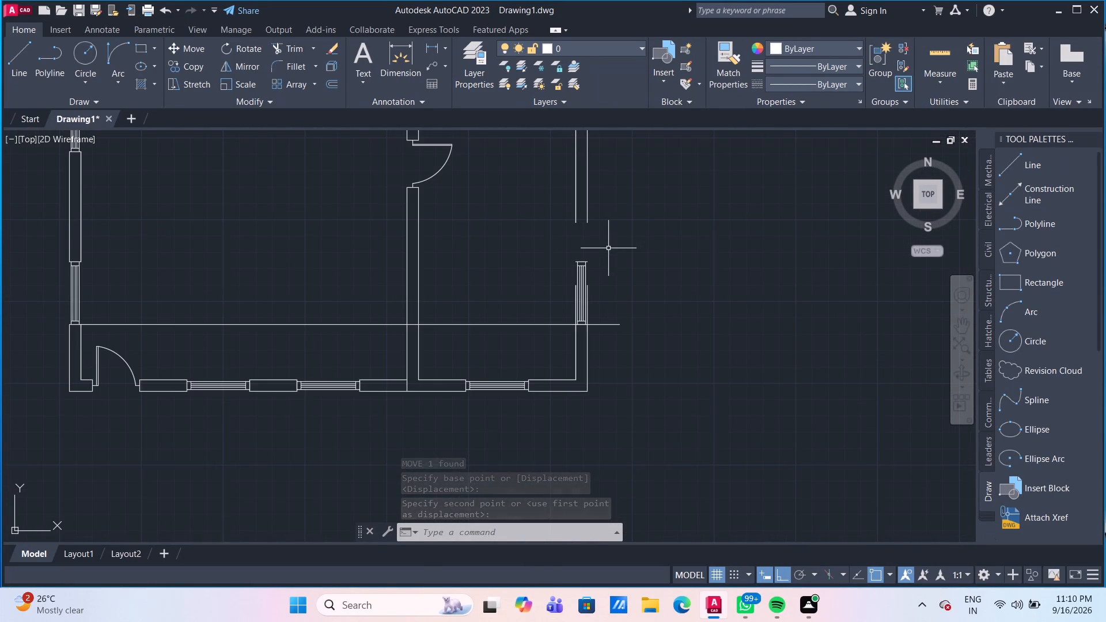
scroll(608, 248, "up", 1)
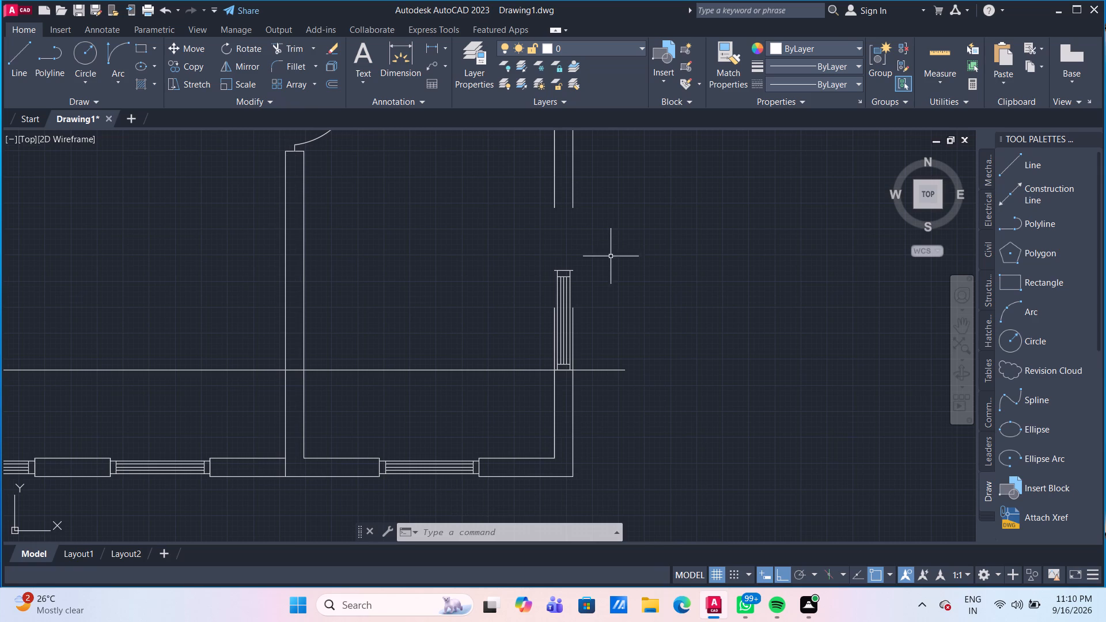
type("TR")
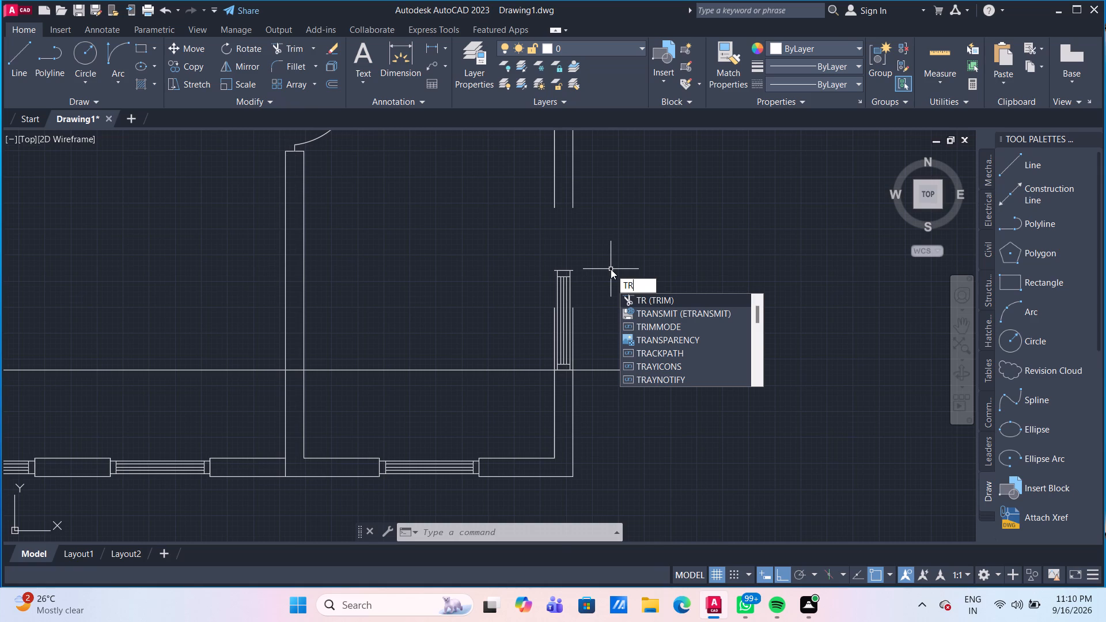
key("Return")
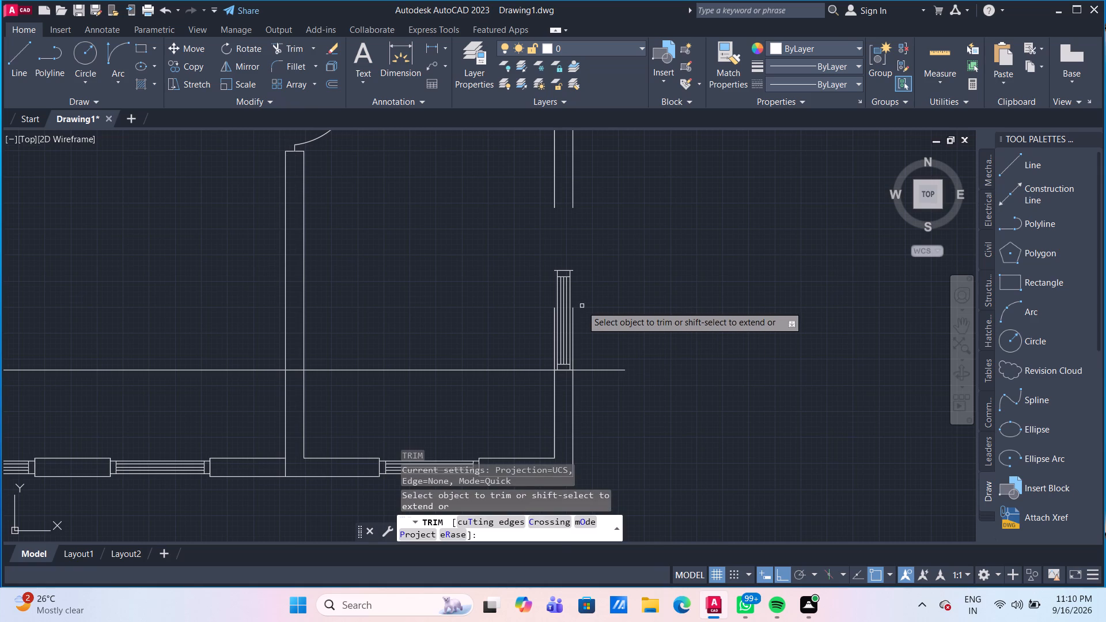
left_click(574, 314)
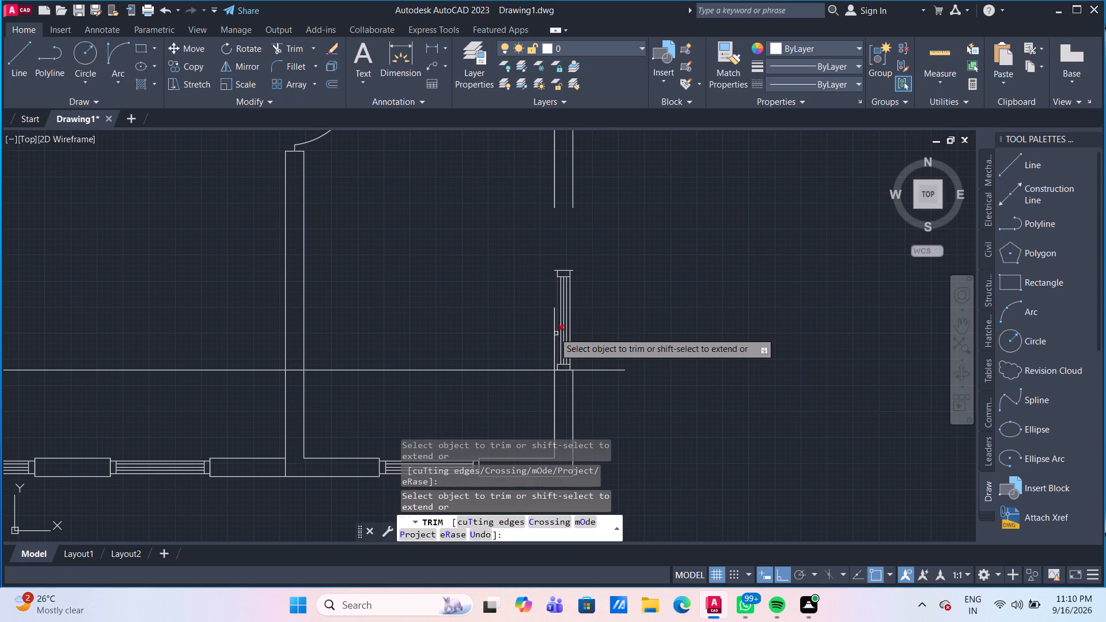
left_click(552, 320)
scroll(489, 318, "up", 2)
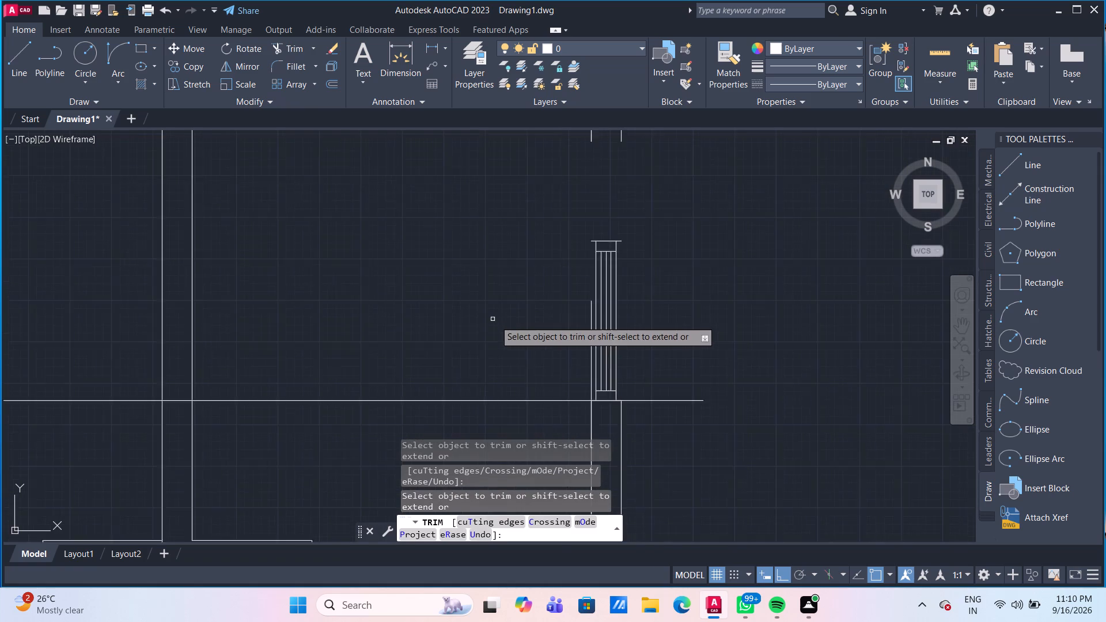
left_click_drag(645, 300, 635, 299)
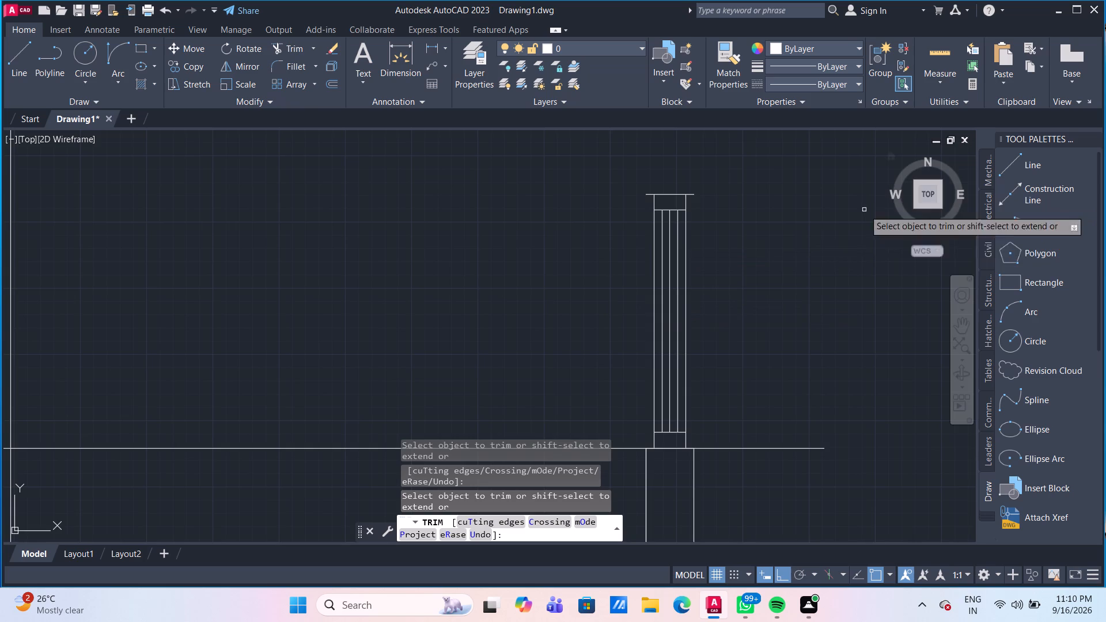
scroll(812, 249, "down", 3)
middle_click_drag(806, 249, 722, 289)
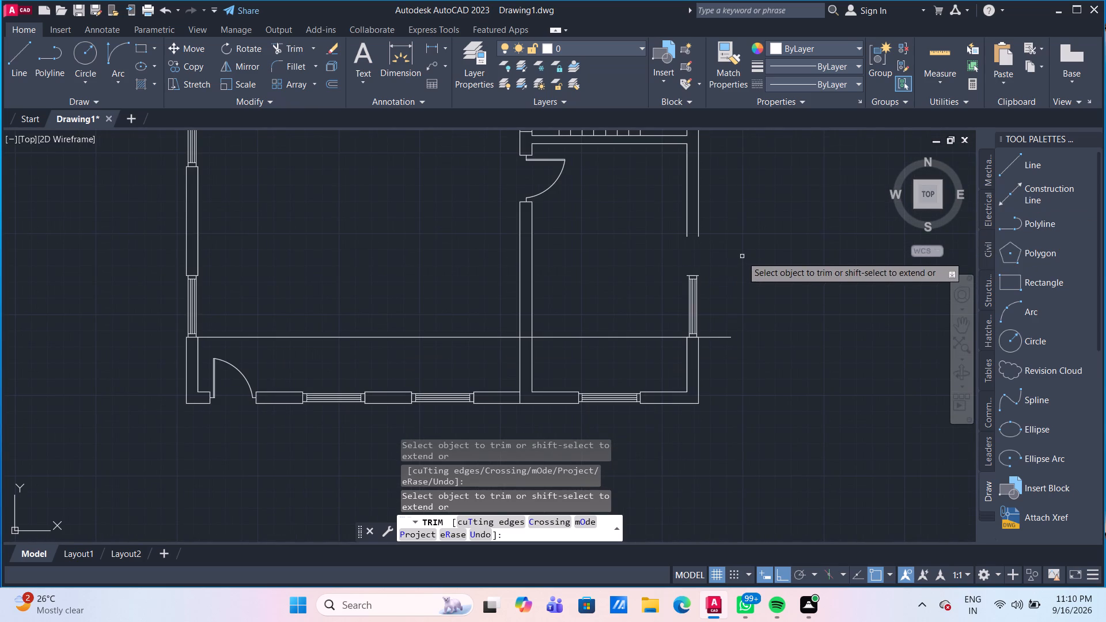
key("Escape")
Extend the east wall's two upper wall lines south to the line closing the window's upper end.
type("EX")
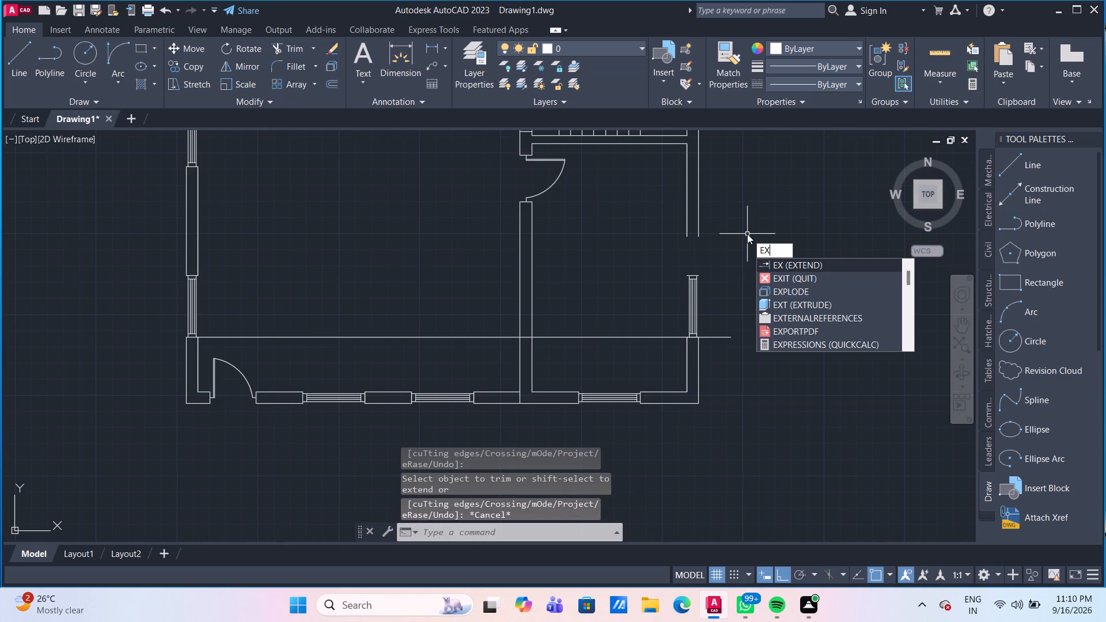
key("Return")
left_click(745, 230)
left_click(669, 204)
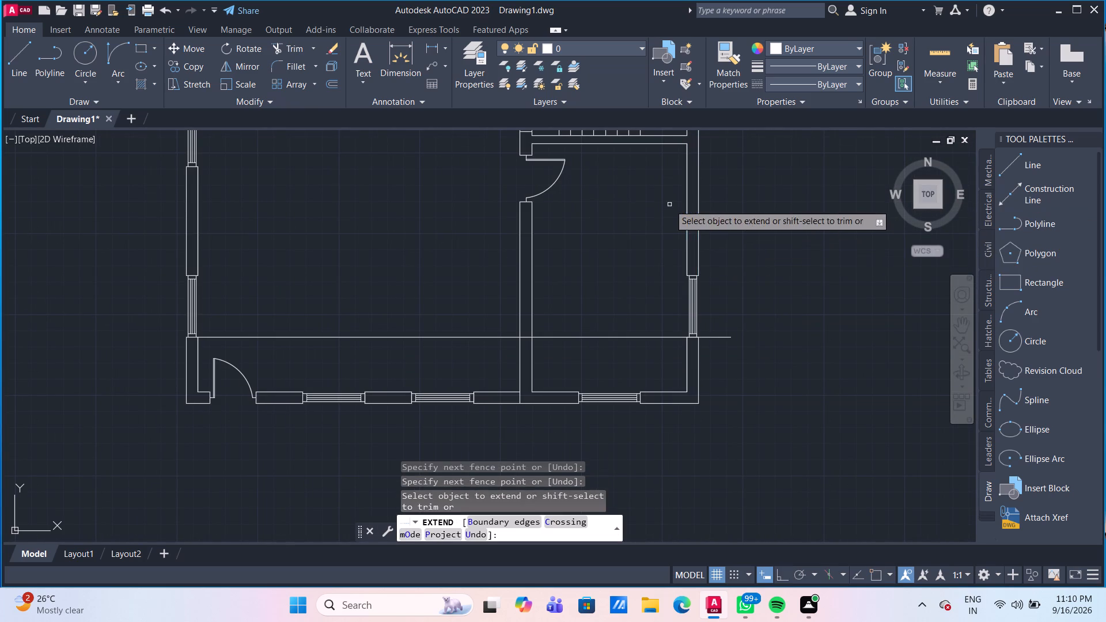
key("Escape")
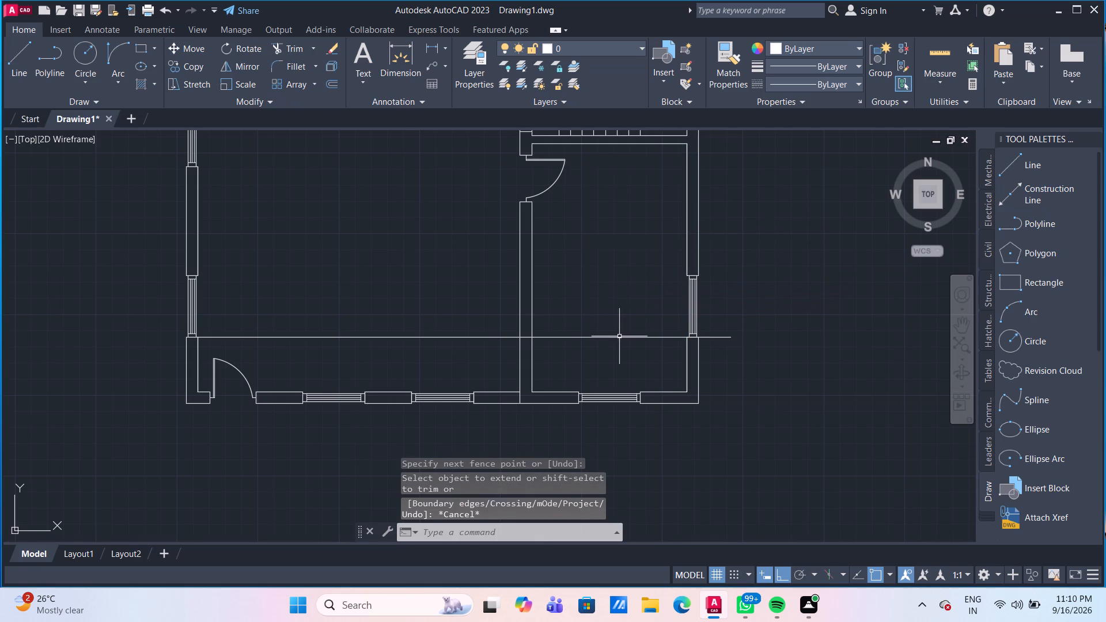
Delete the horizontal guide line running across the plan at the windows' lower ends.
left_click(619, 338)
key("Delete")
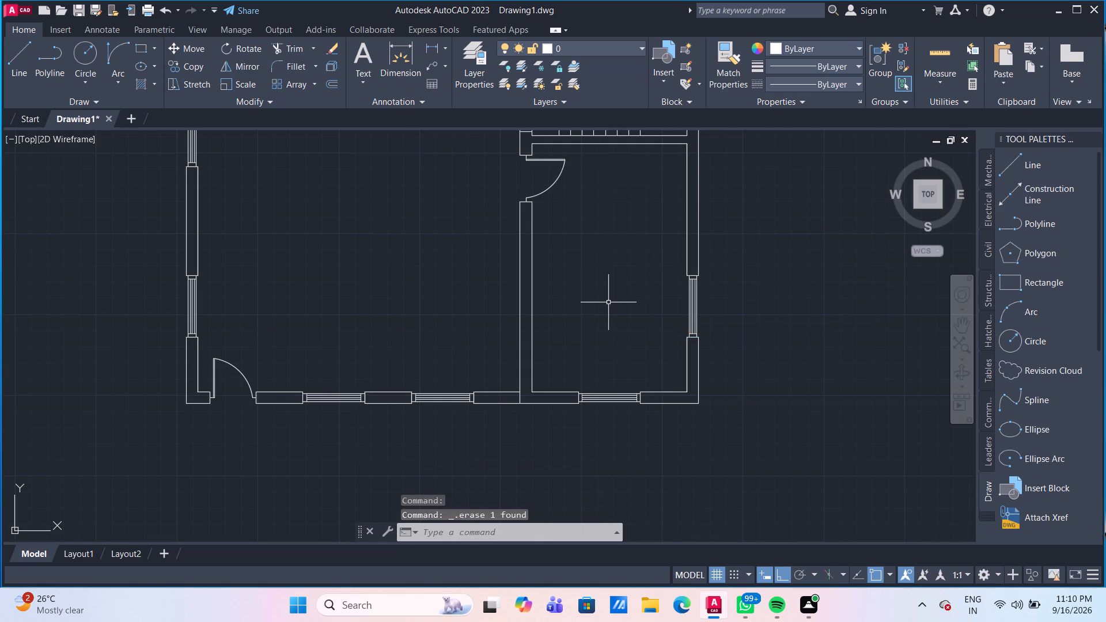
Draw a 2' horizontal line westward from the midpoint of the southwest window's outer line.
scroll(480, 317, "down", 2)
scroll(380, 317, "up", 2)
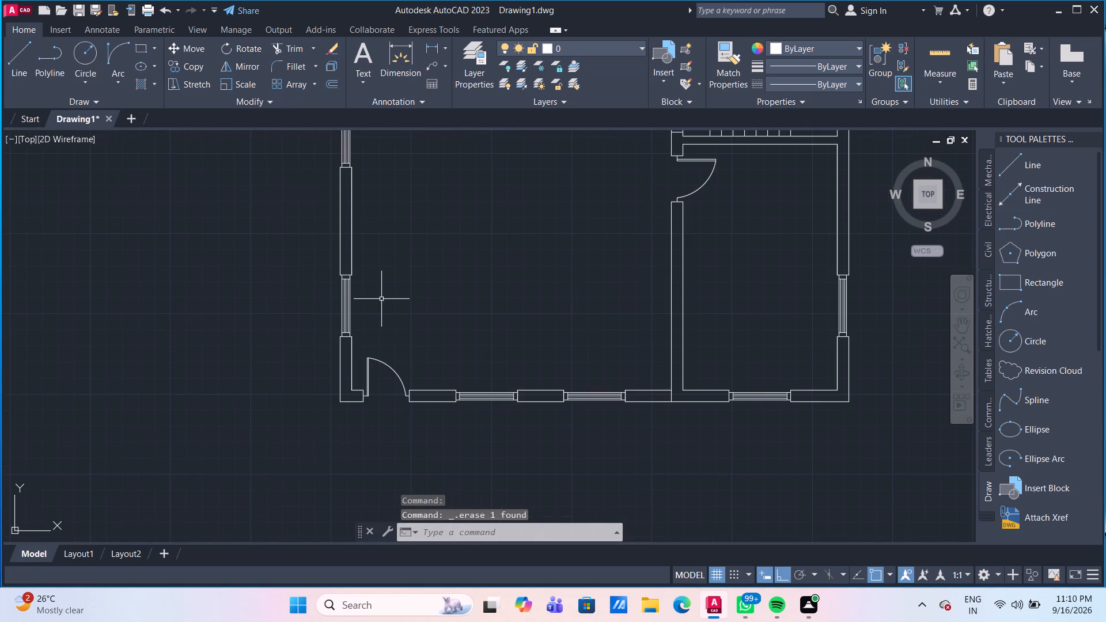
left_click(17, 61)
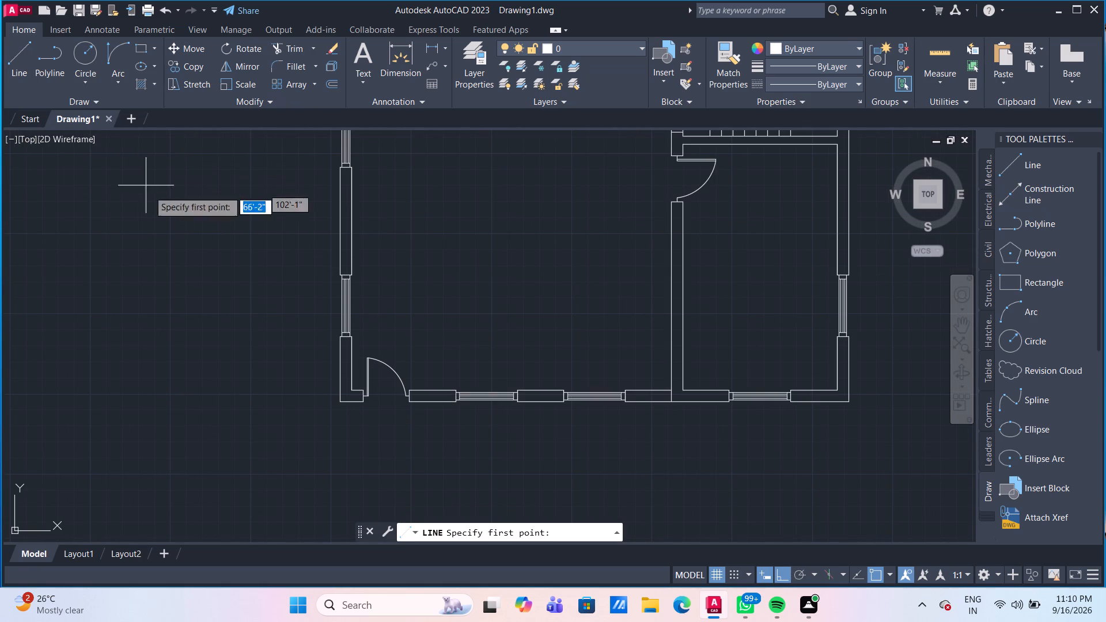
scroll(362, 321, "up", 2)
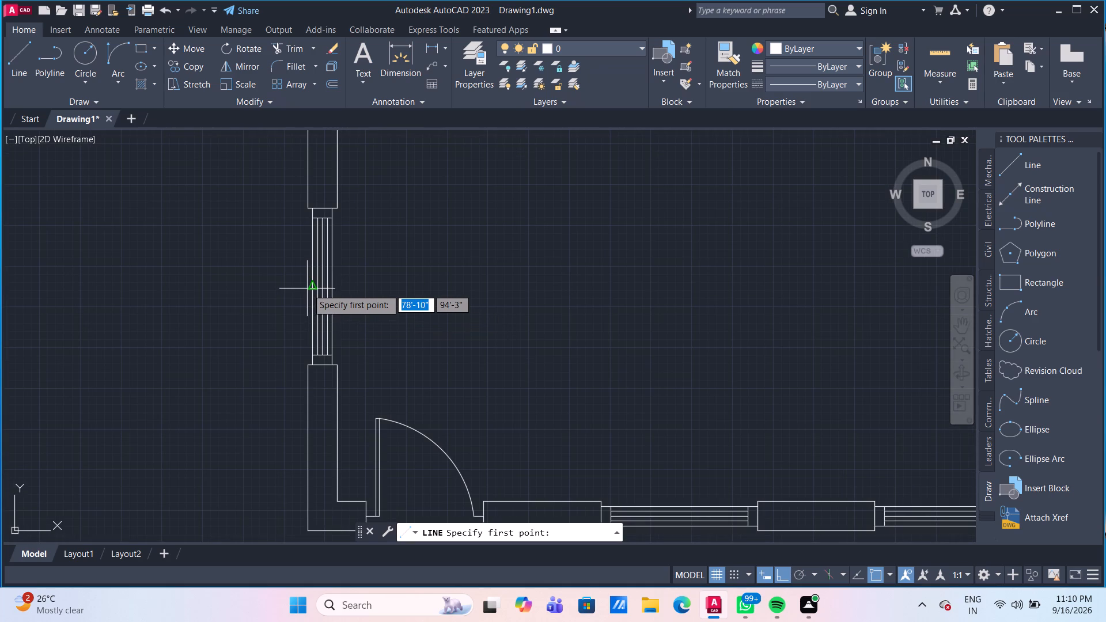
left_click(309, 289)
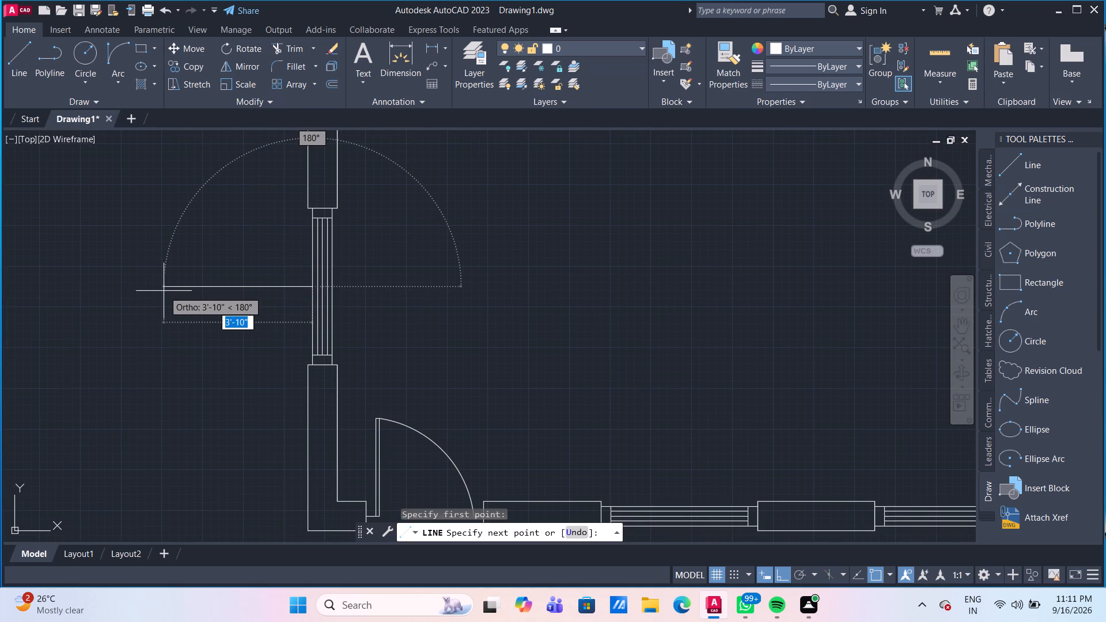
key("2")
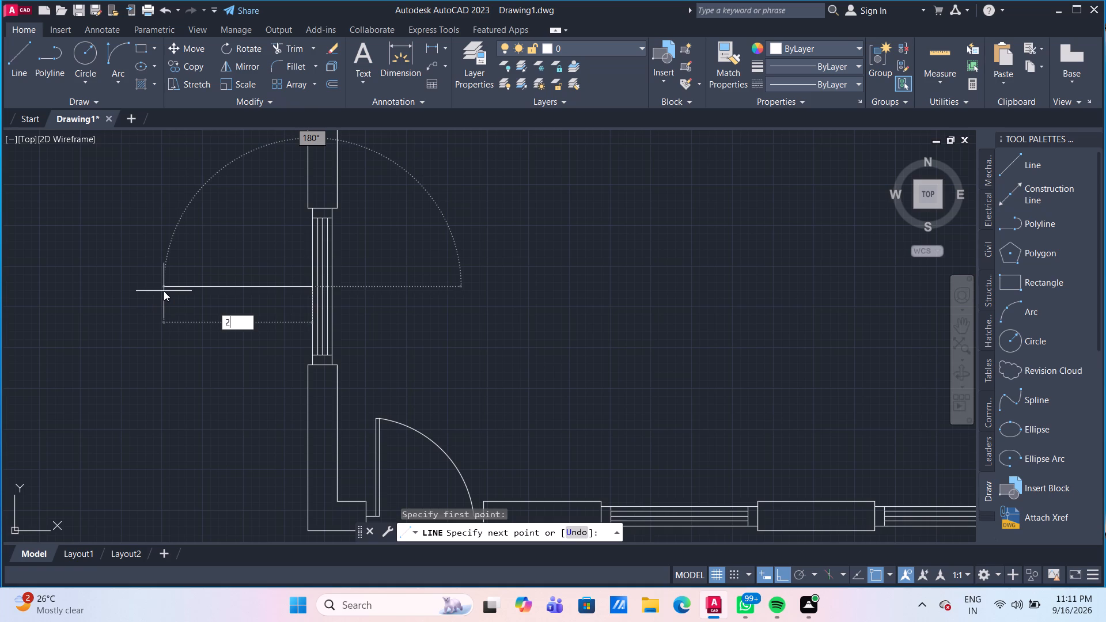
key("apostrophe")
key("Return")
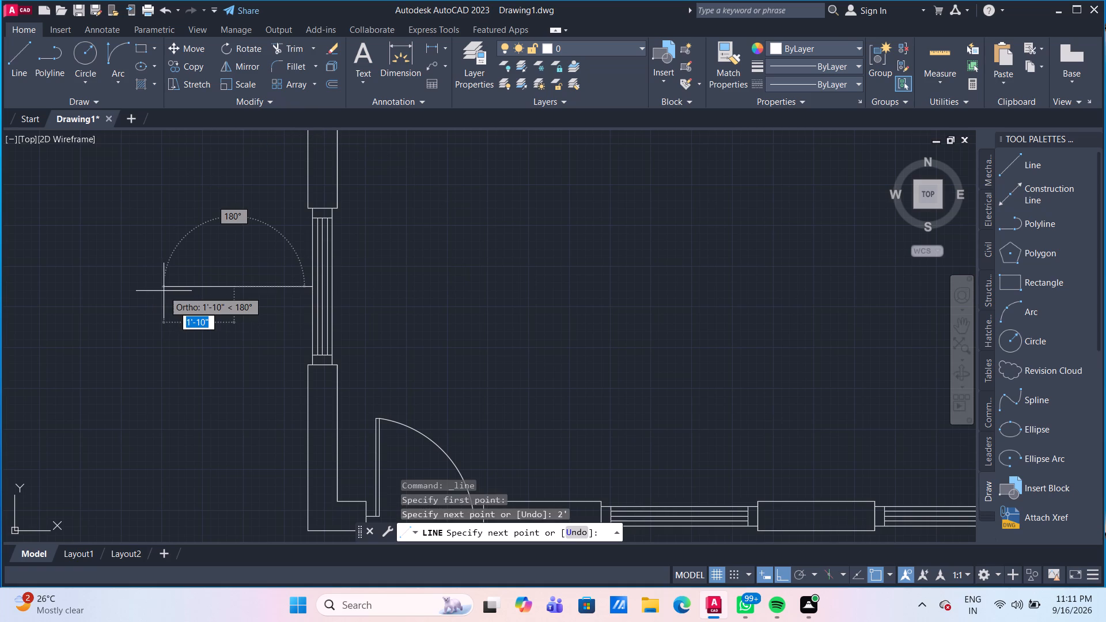
key("Return")
Draw a 2' horizontal line eastward from the midpoint of the east wall window's outer line.
scroll(241, 293, "down", 2)
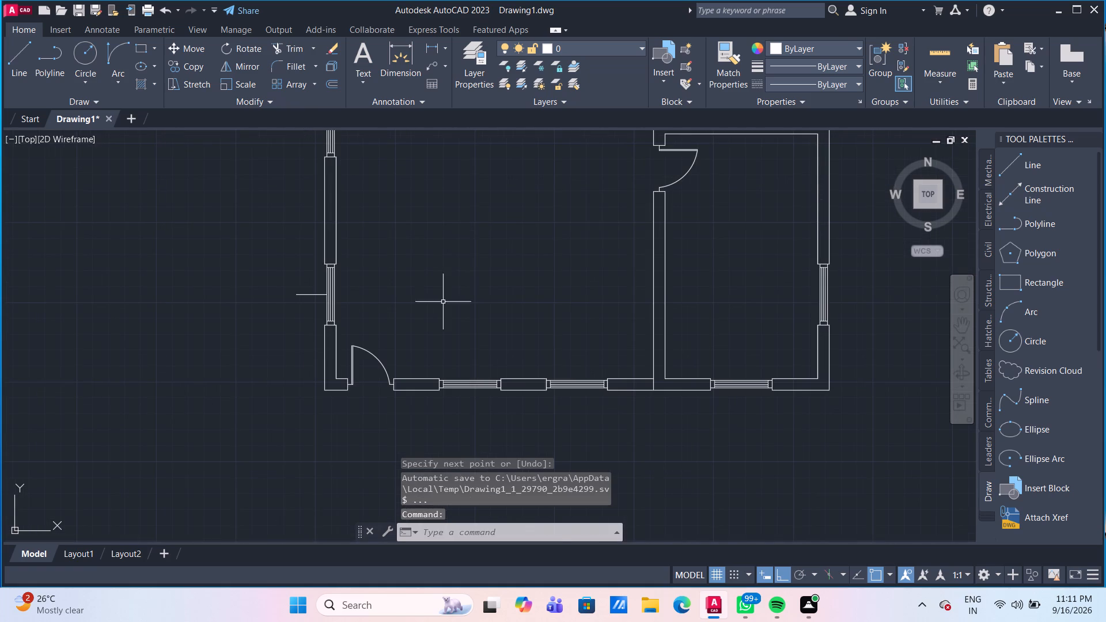
middle_click_drag(467, 298, 274, 296)
scroll(490, 297, "down", 1)
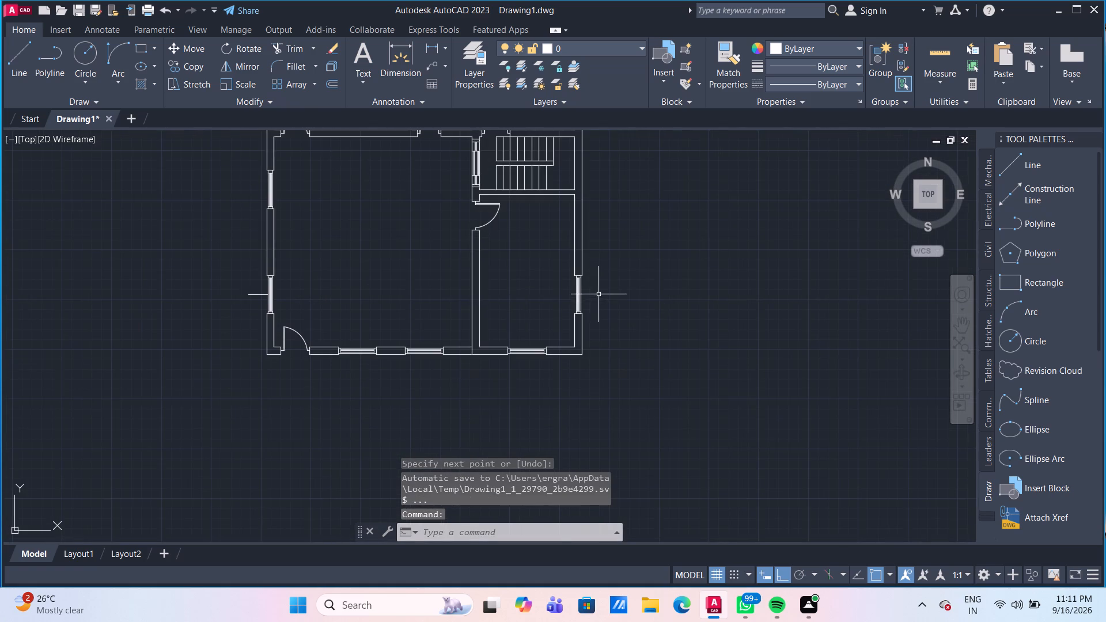
scroll(560, 275, "up", 1)
left_click(31, 52)
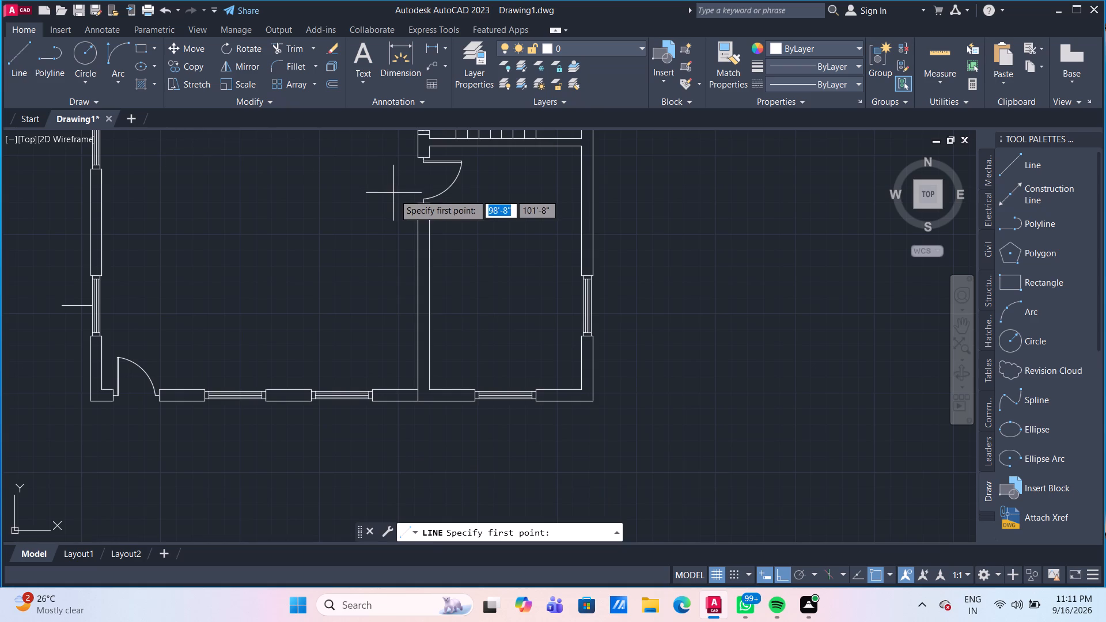
scroll(579, 296, "up", 3)
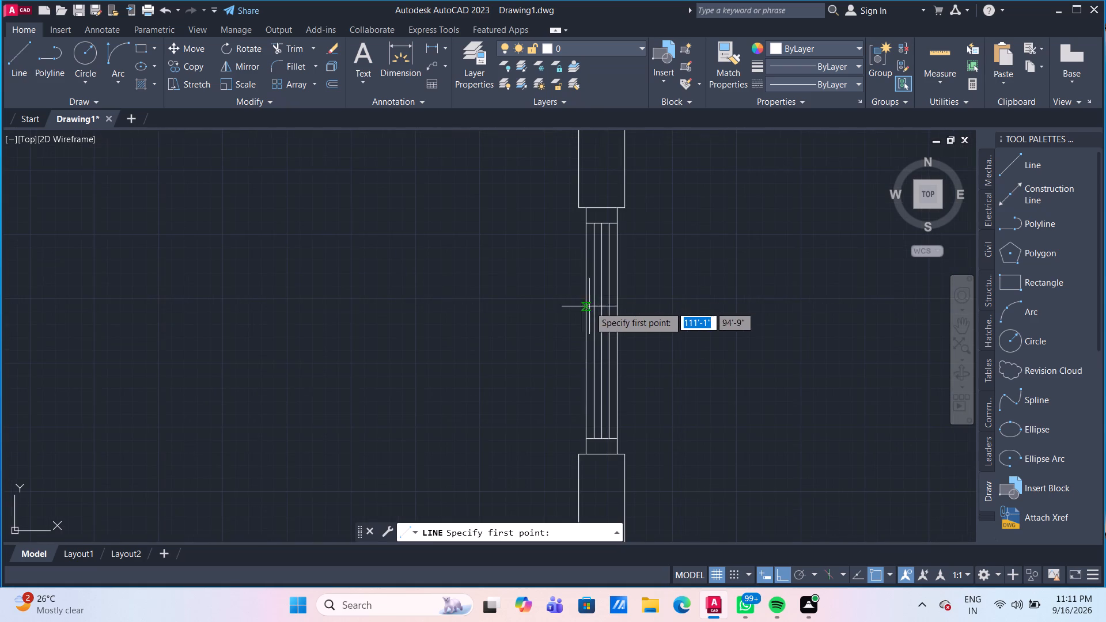
left_click_drag(618, 334, 624, 334)
scroll(766, 327, "down", 1)
type("2'")
key("Return")
key("Return")
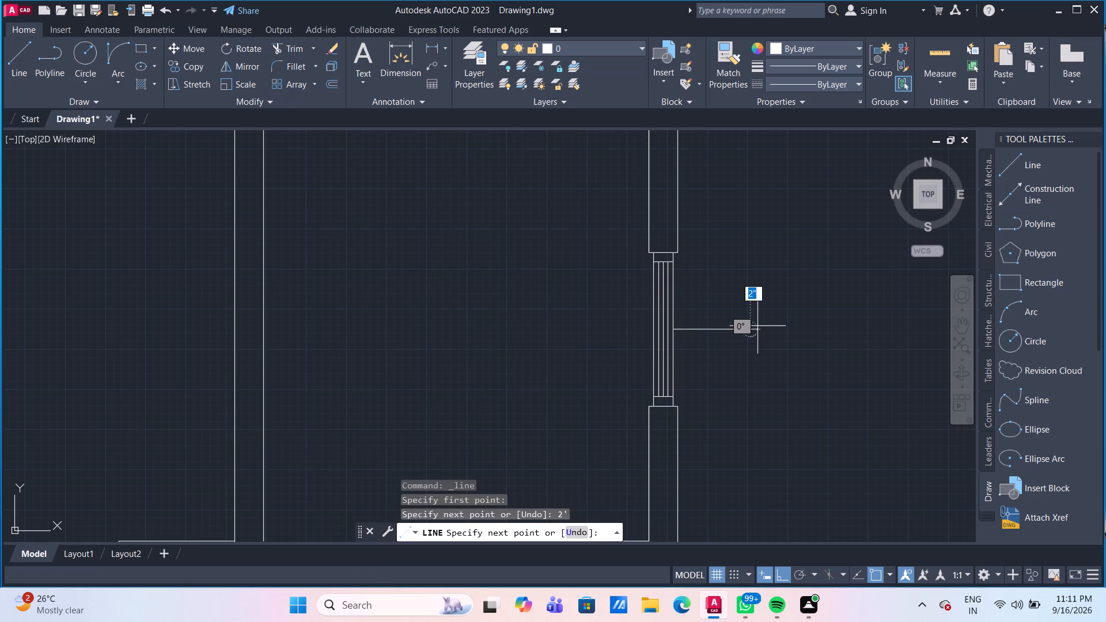
Draw a horizontal line across the plan joining the outer ends of the two 2' lines at the west and east windows.
scroll(461, 386, "down", 4)
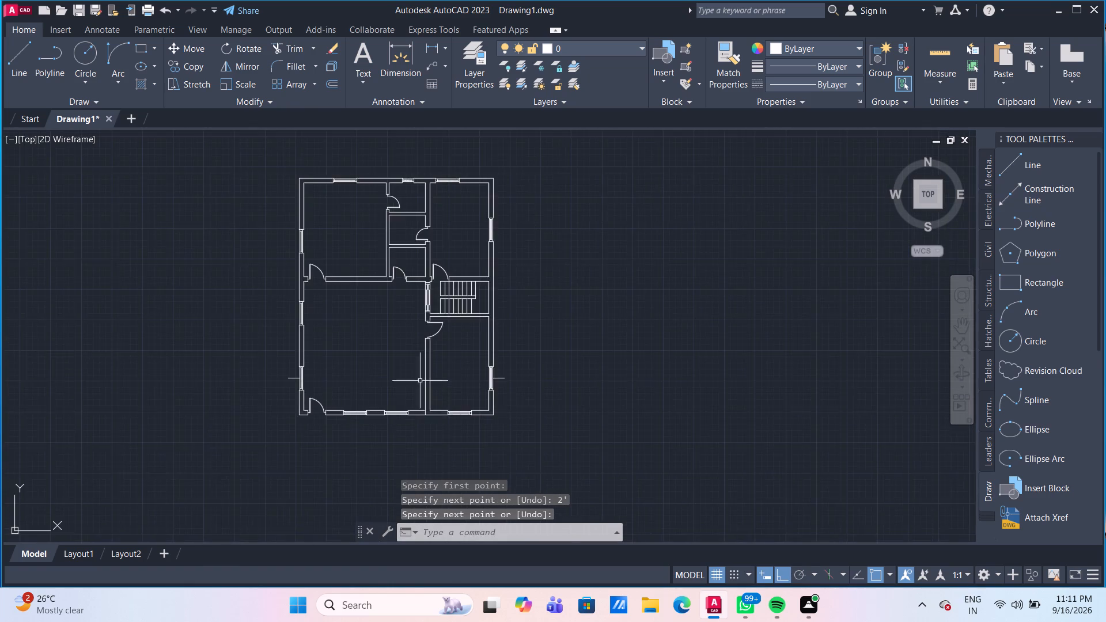
scroll(339, 385, "up", 2)
middle_click_drag(338, 385, 349, 371)
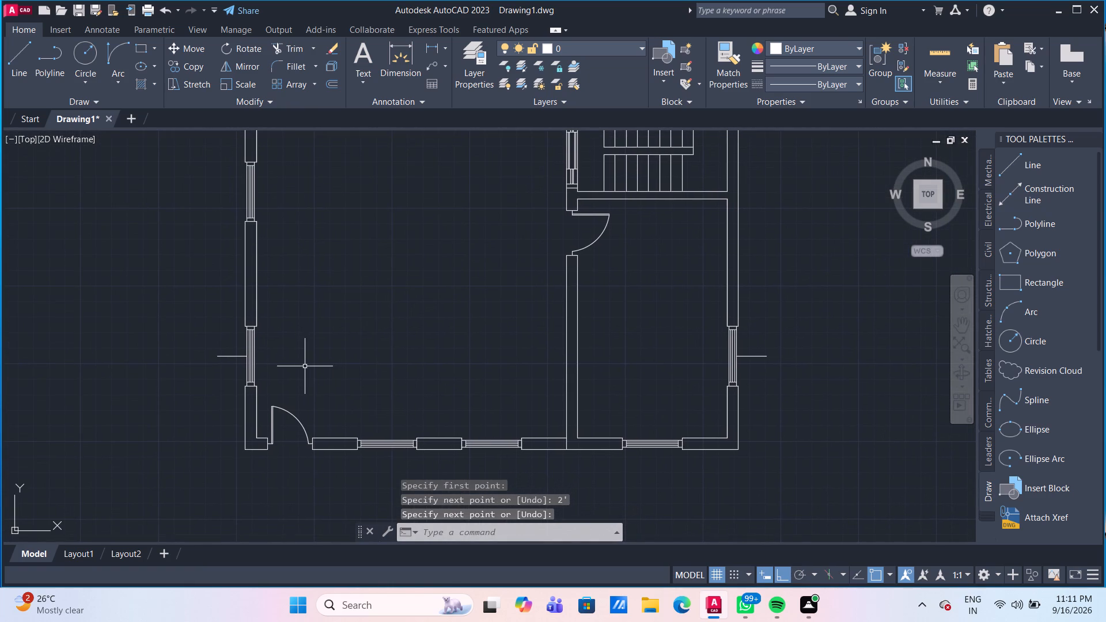
left_click_drag(22, 78, 40, 119)
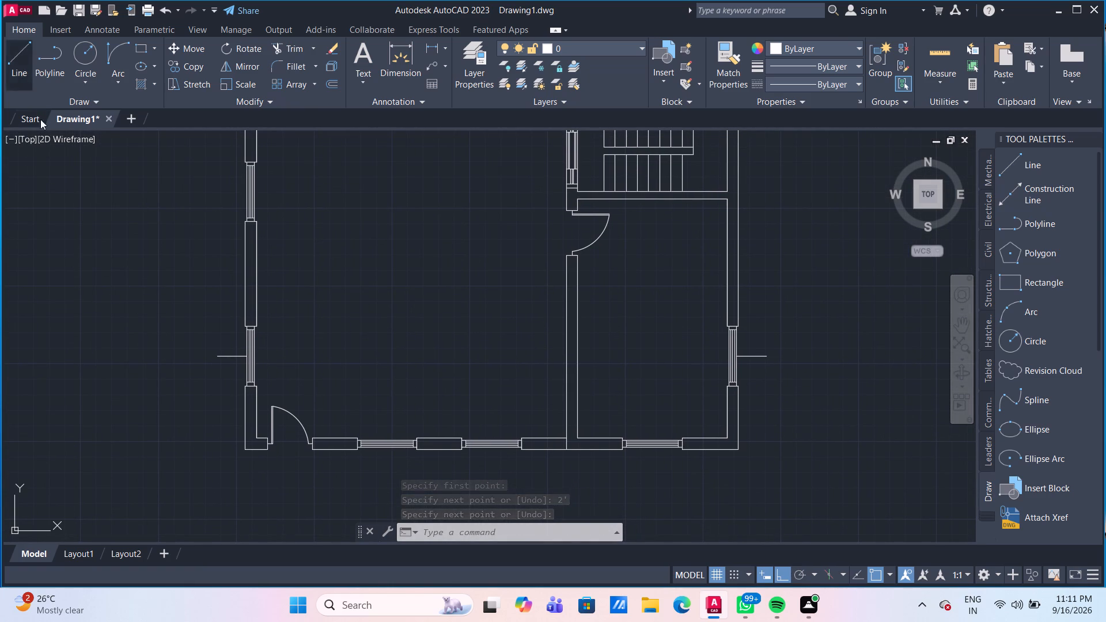
left_click_drag(40, 119, 33, 103)
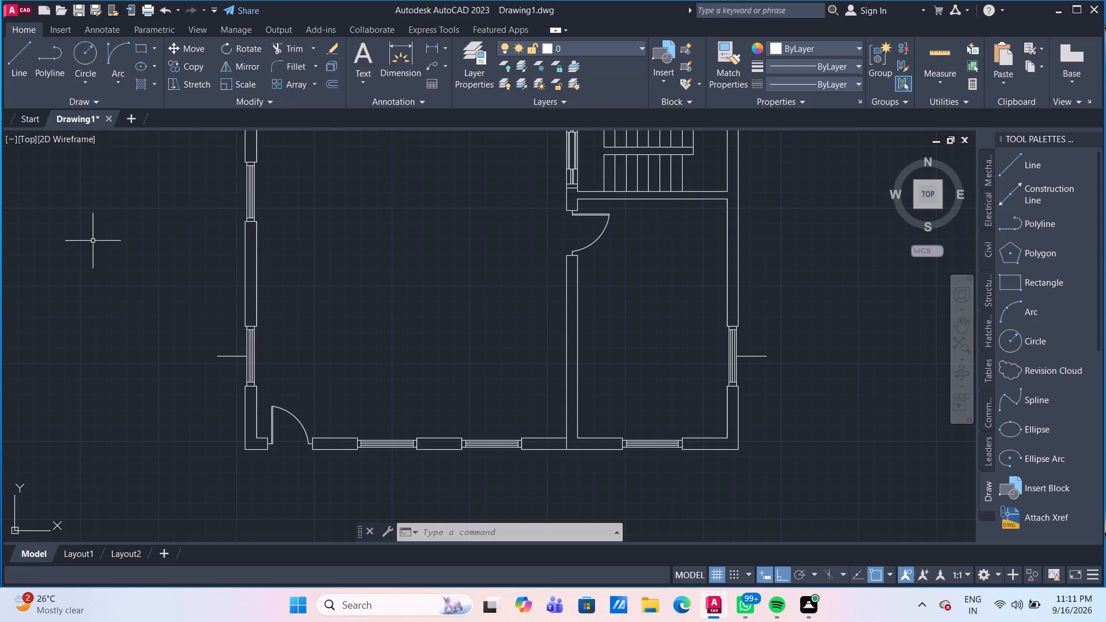
left_click(9, 56)
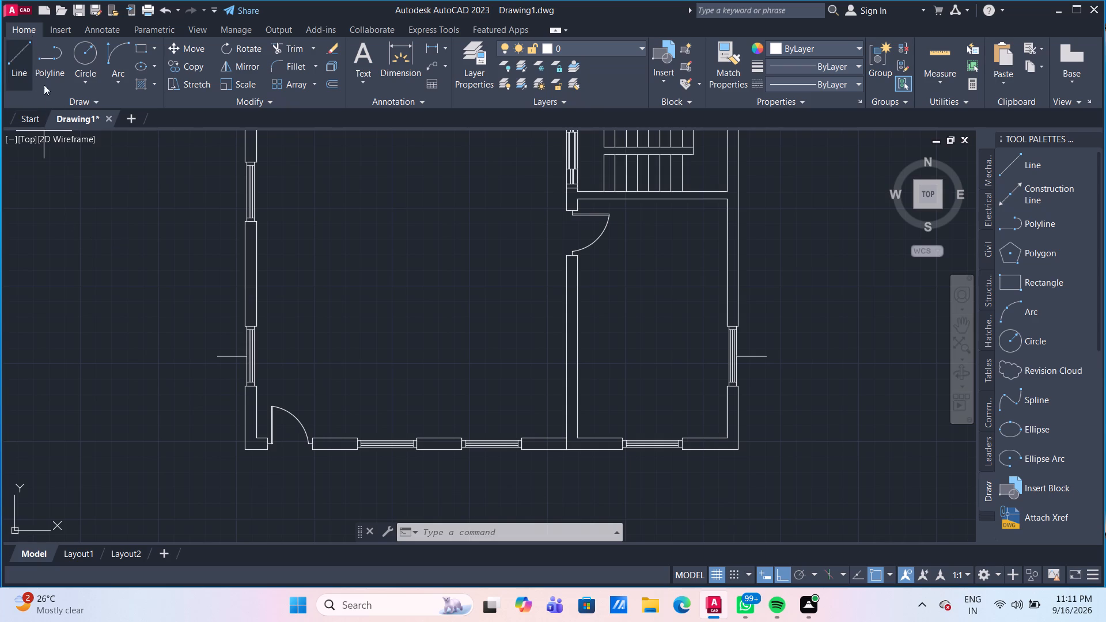
left_click(219, 352)
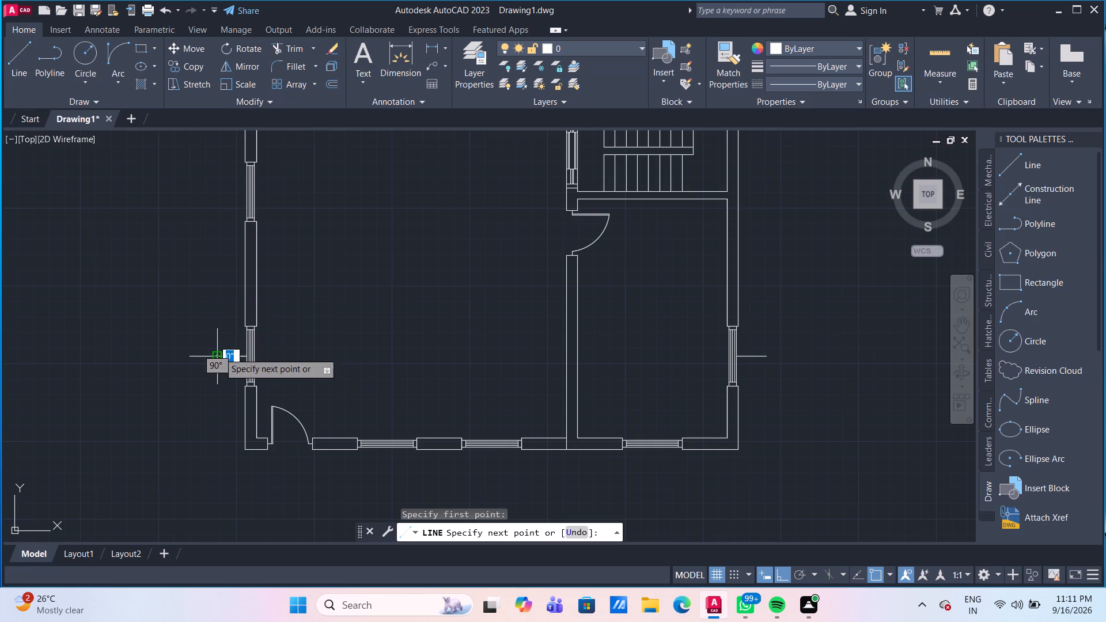
left_click(766, 355)
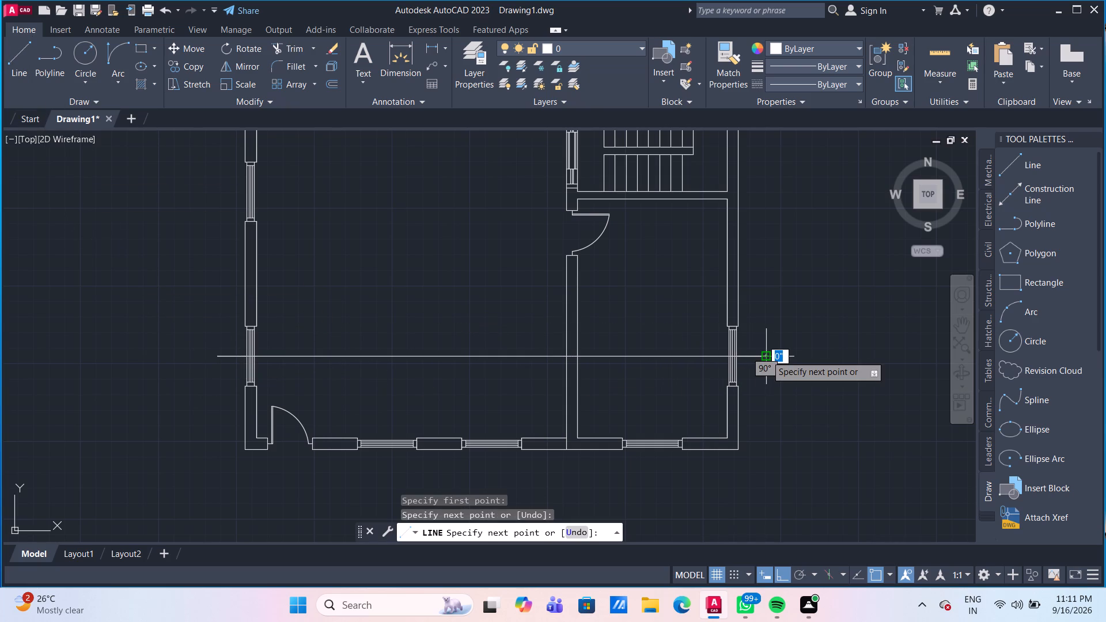
key("Escape")
Copy the whole floor plan, with its horizontal line, about 50' straight east, using its southwest outer corner as base point.
scroll(820, 391, "down", 1)
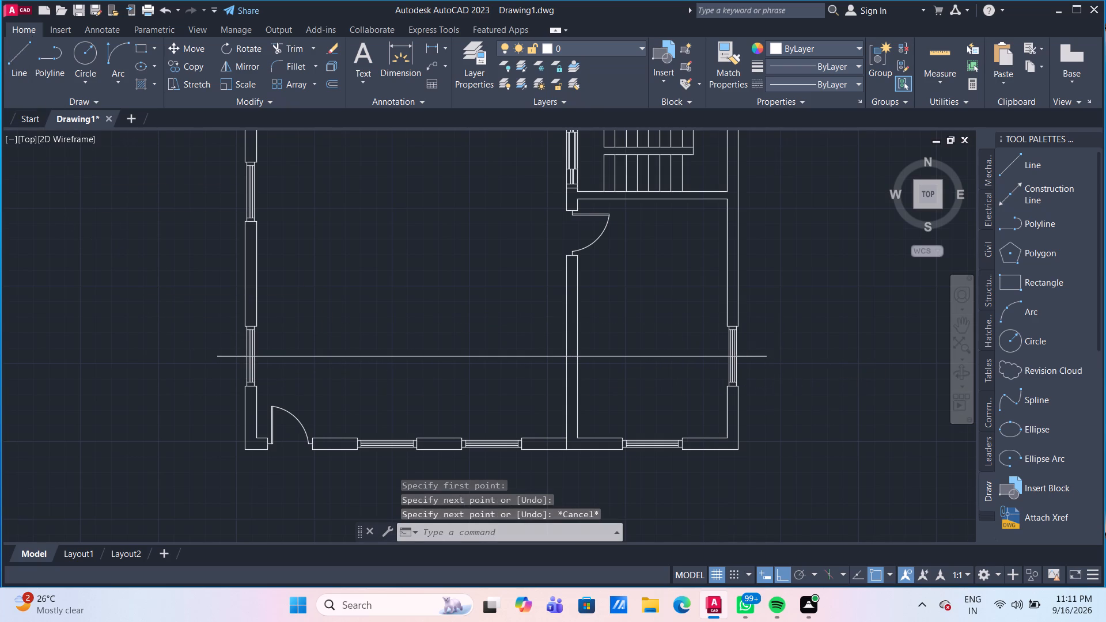
scroll(820, 391, "down", 1)
middle_click_drag(821, 415, 716, 424)
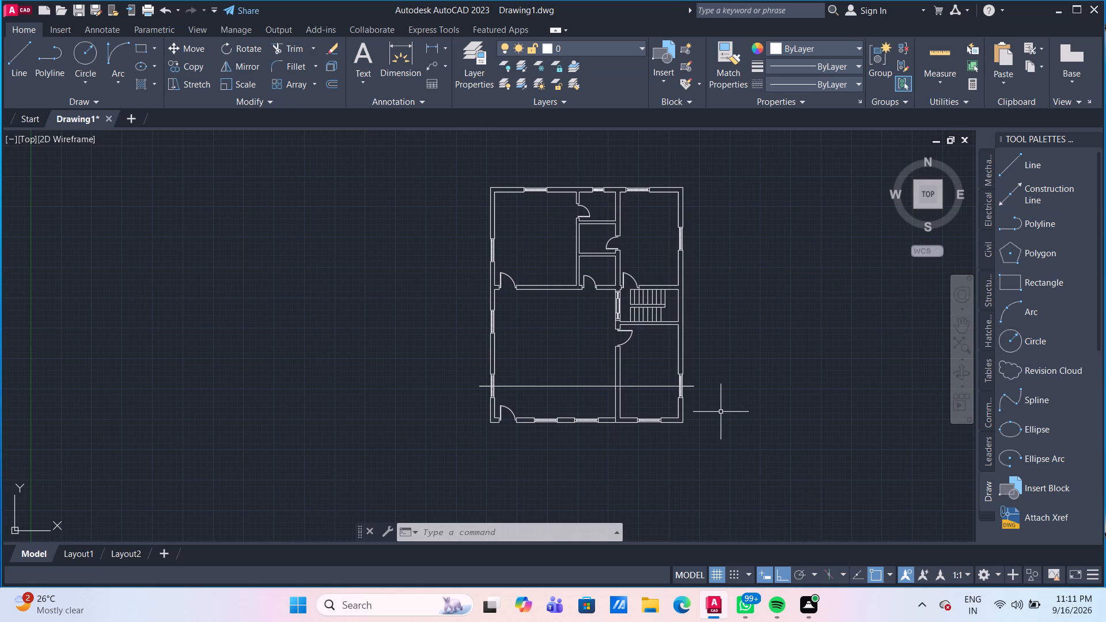
scroll(721, 412, "down", 2)
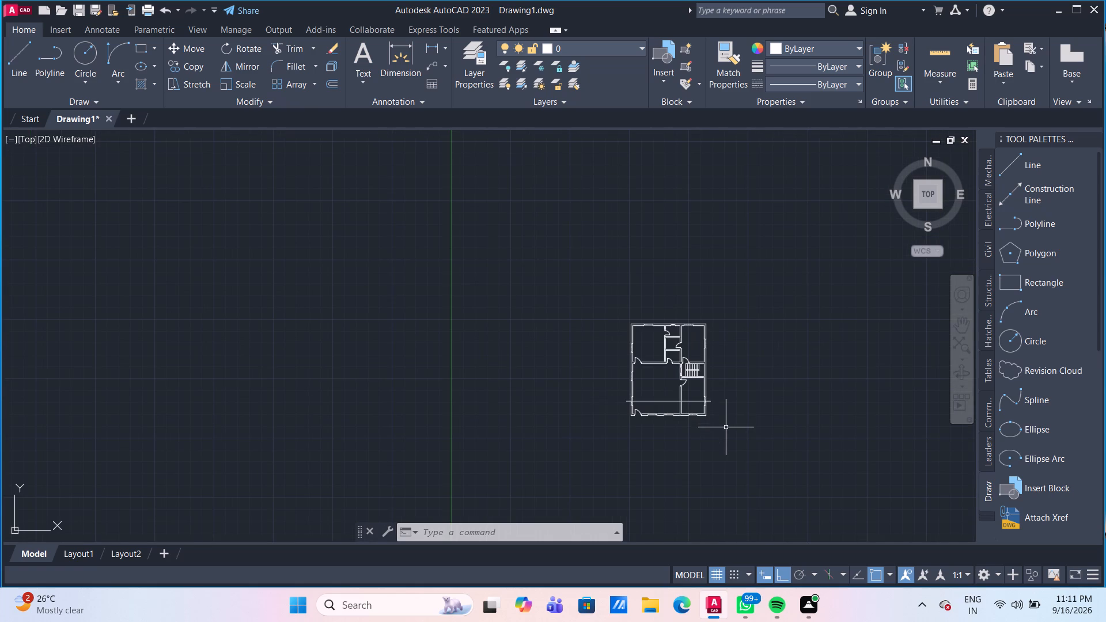
left_click(728, 442)
left_click(592, 298)
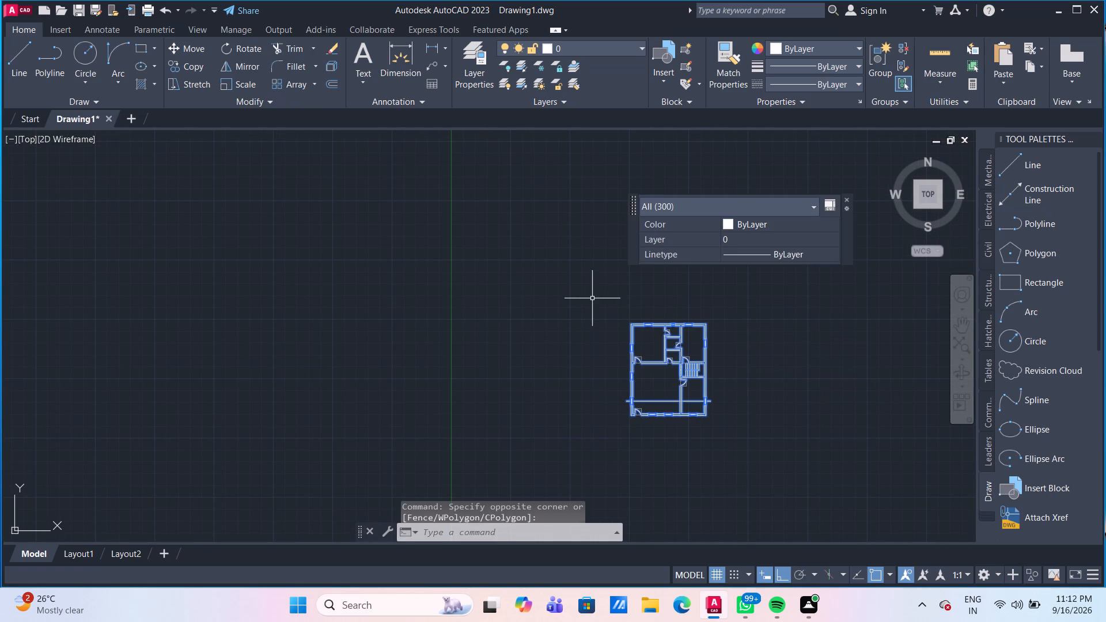
type("CO")
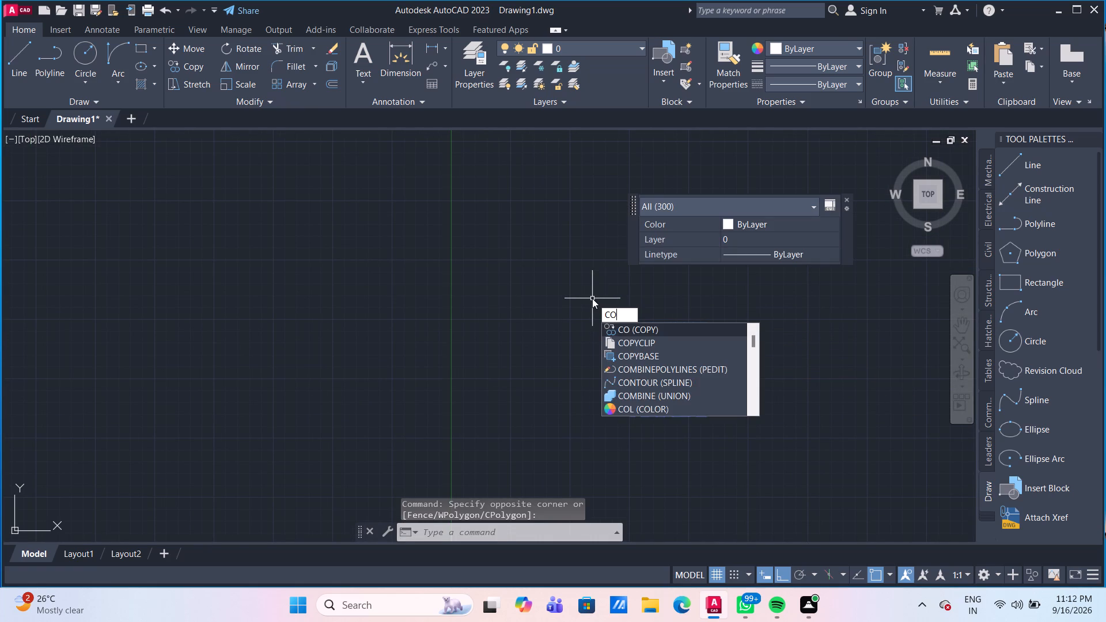
key("Return")
scroll(716, 411, "up", 2)
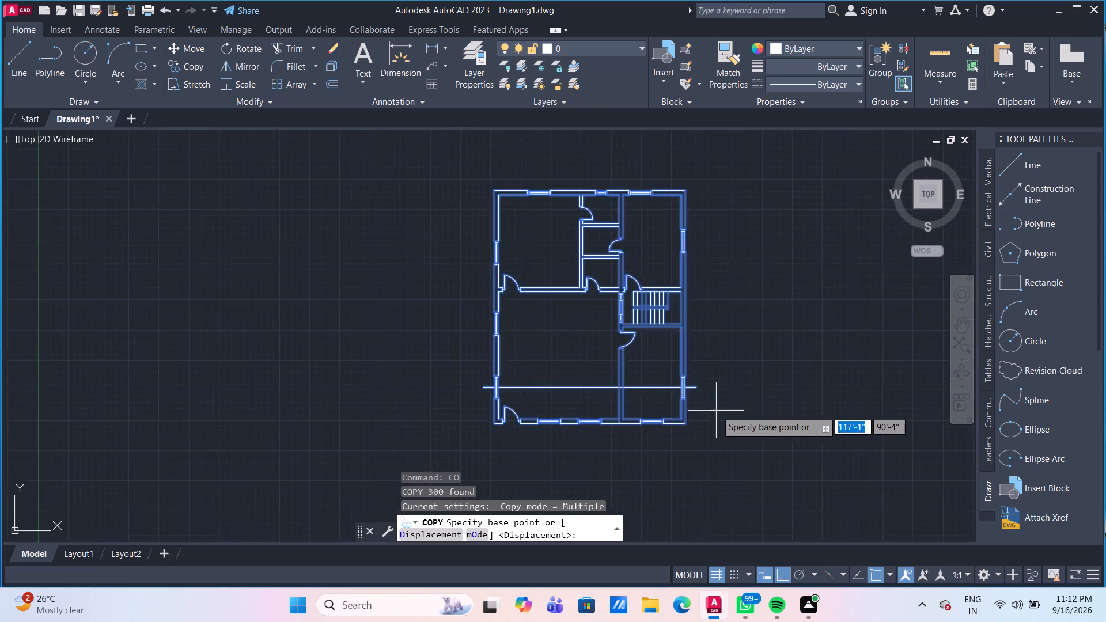
scroll(716, 411, "up", 1)
middle_click_drag(703, 447, 636, 393)
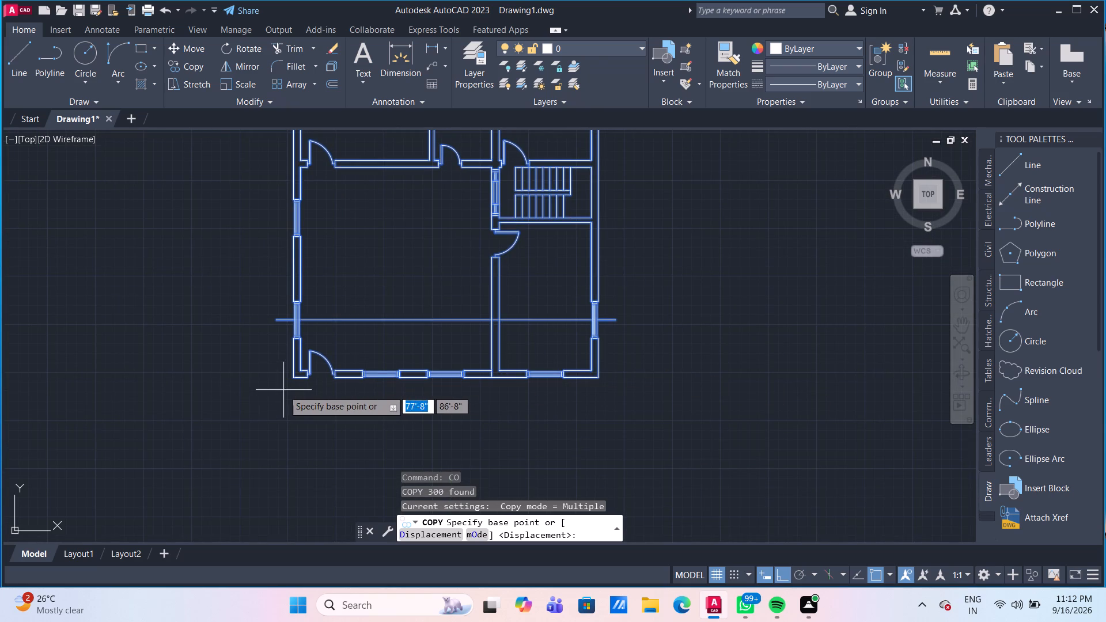
left_click(289, 374)
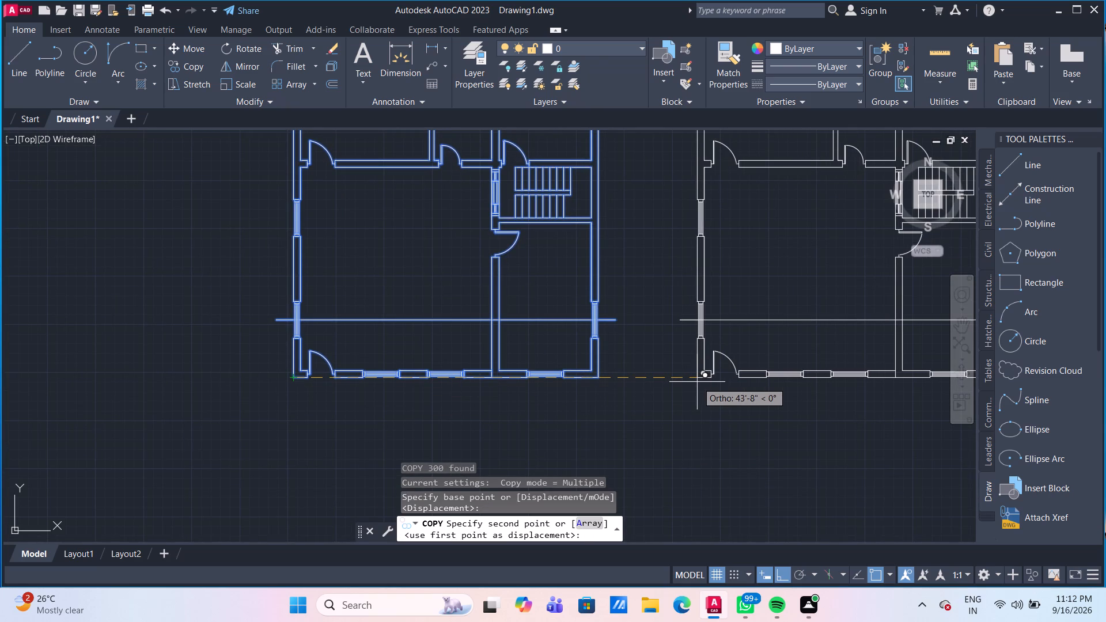
scroll(697, 382, "down", 1)
middle_click_drag(697, 382, 660, 378)
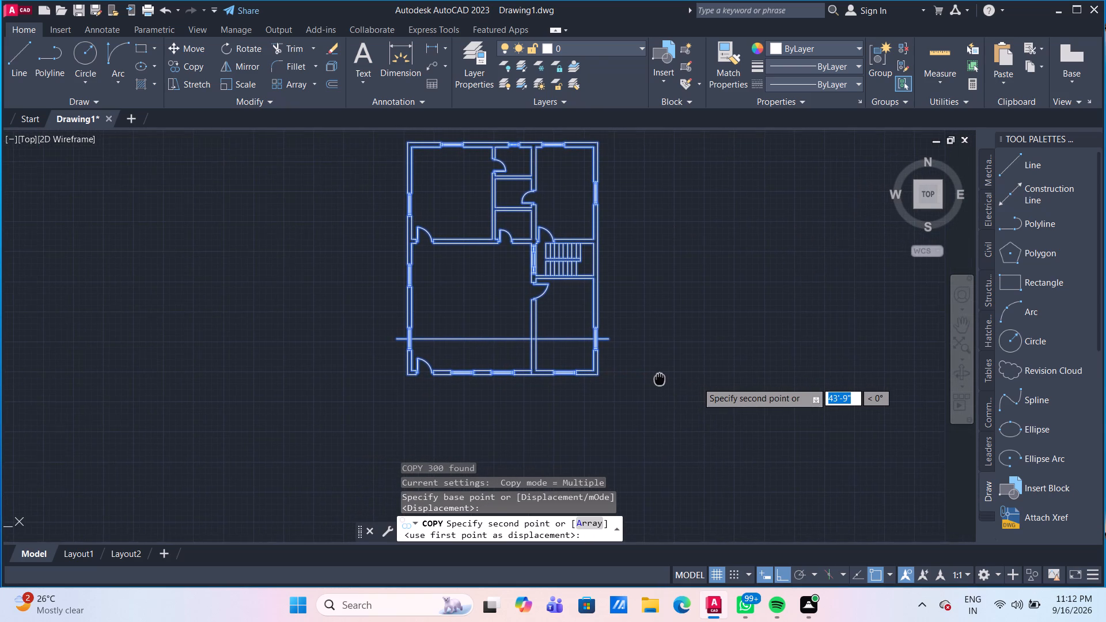
middle_click_drag(660, 378, 534, 414)
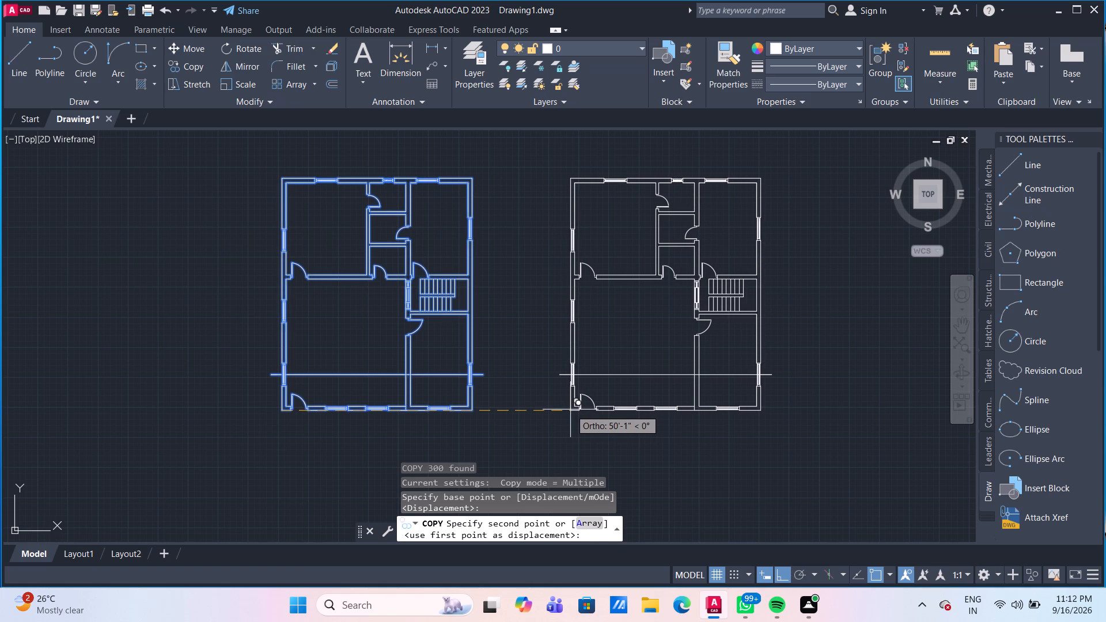
left_click(570, 409)
key("Escape")
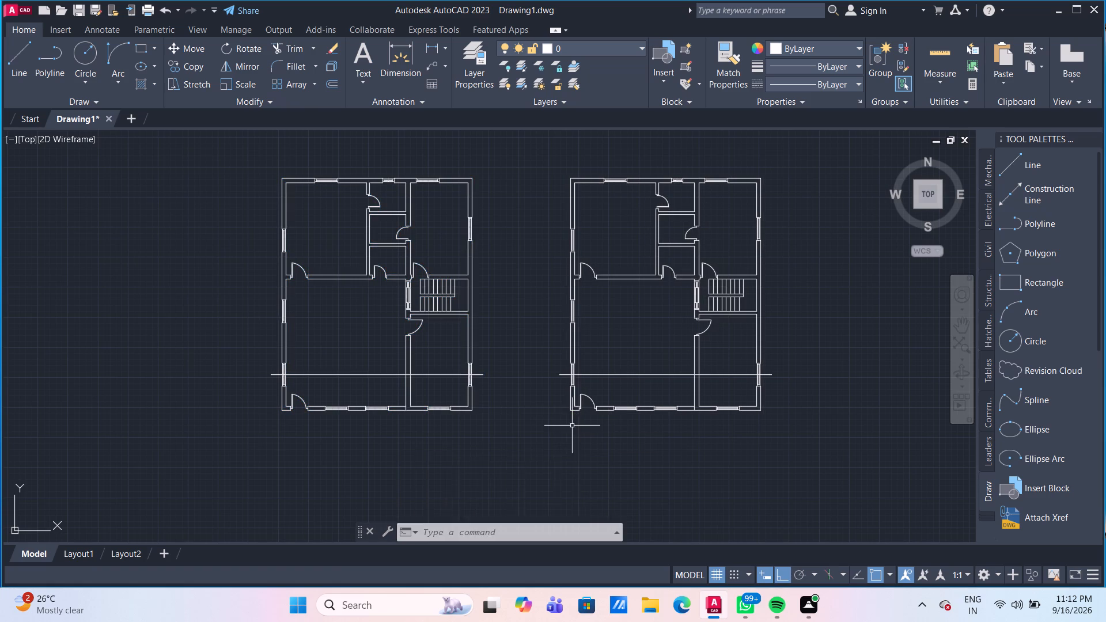
Add a multiline text label in the original plan's northwest room reading MASTER BED with 14' X 16' on the second line.
scroll(502, 404, "up", 1)
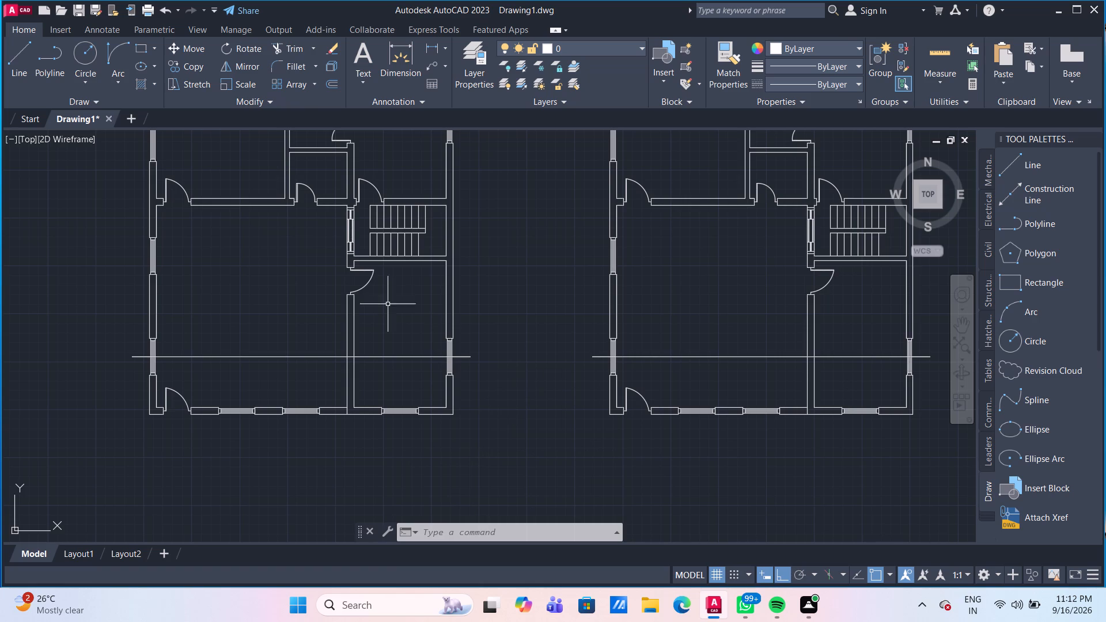
middle_click_drag(229, 256, 323, 301)
scroll(323, 301, "down", 1)
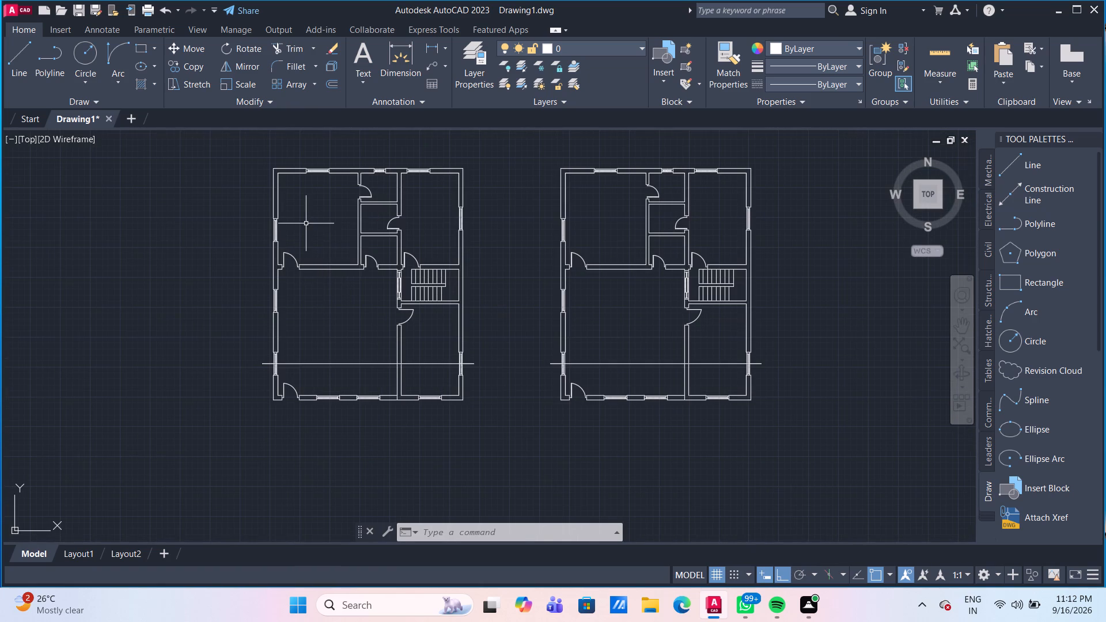
scroll(306, 222, "up", 1)
left_click(366, 60)
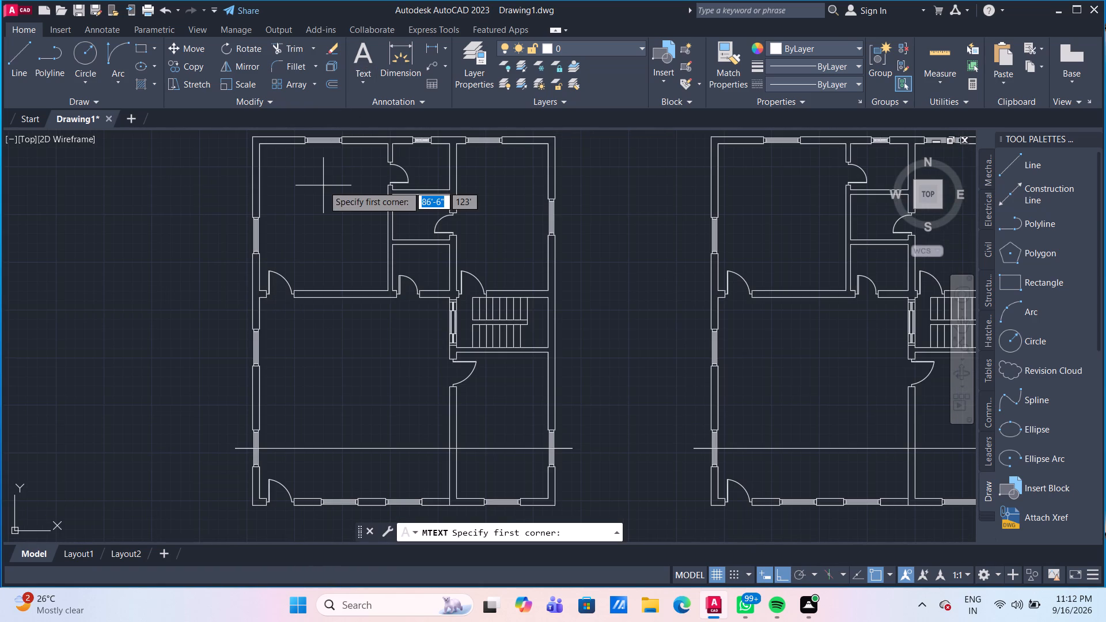
scroll(319, 187, "up", 2)
scroll(272, 230, "down", 1)
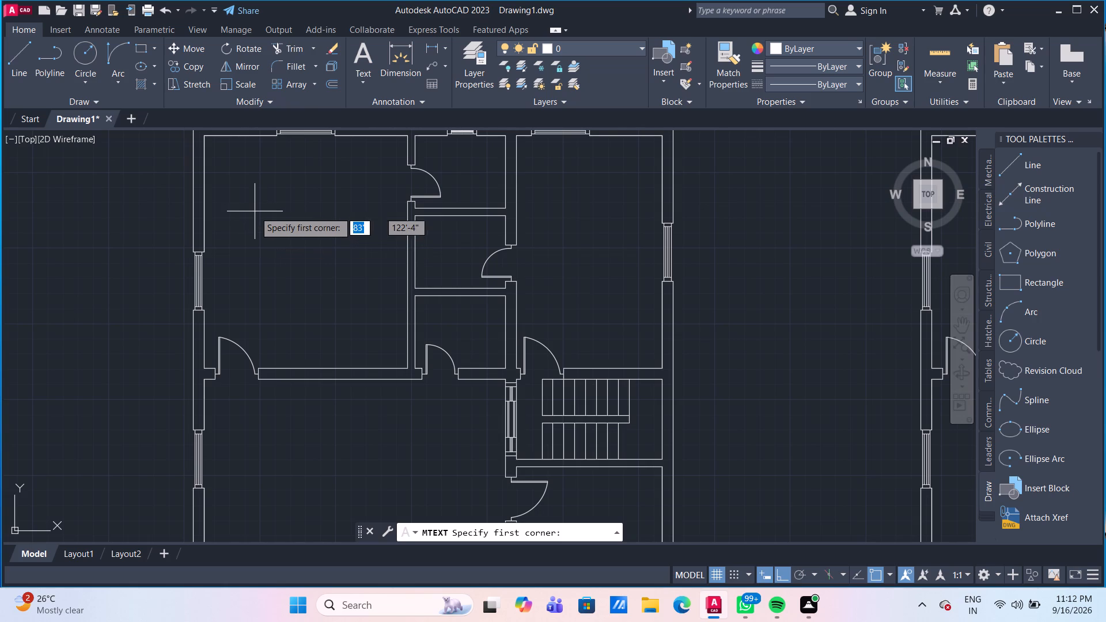
left_click(255, 211)
left_click(358, 263)
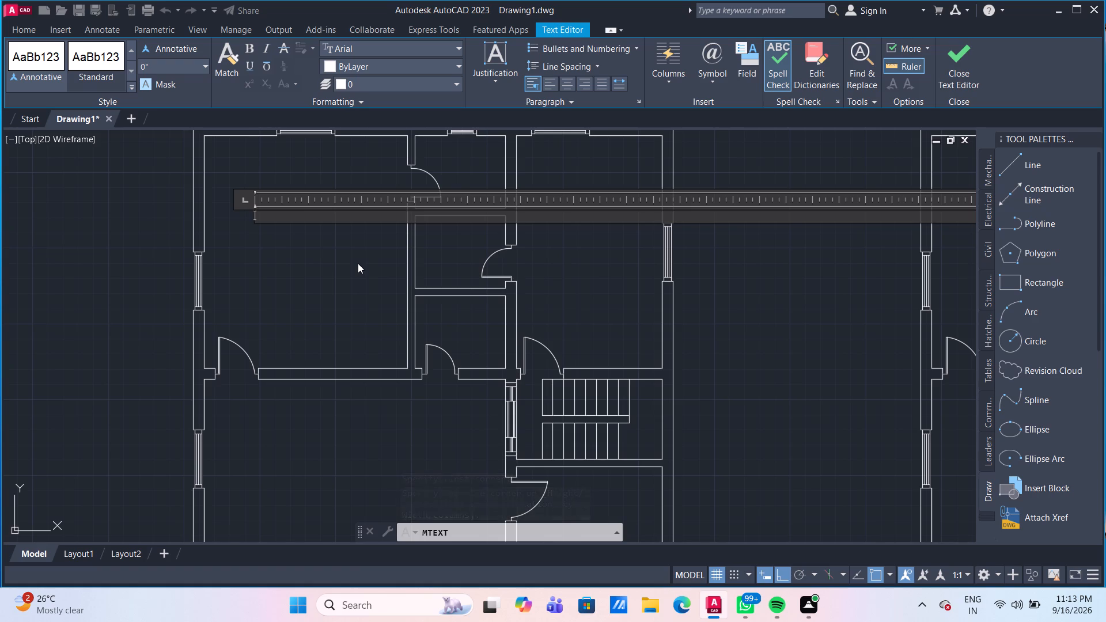
type("MASTER")
key("space")
type("BED")
key("Return")
type("14'")
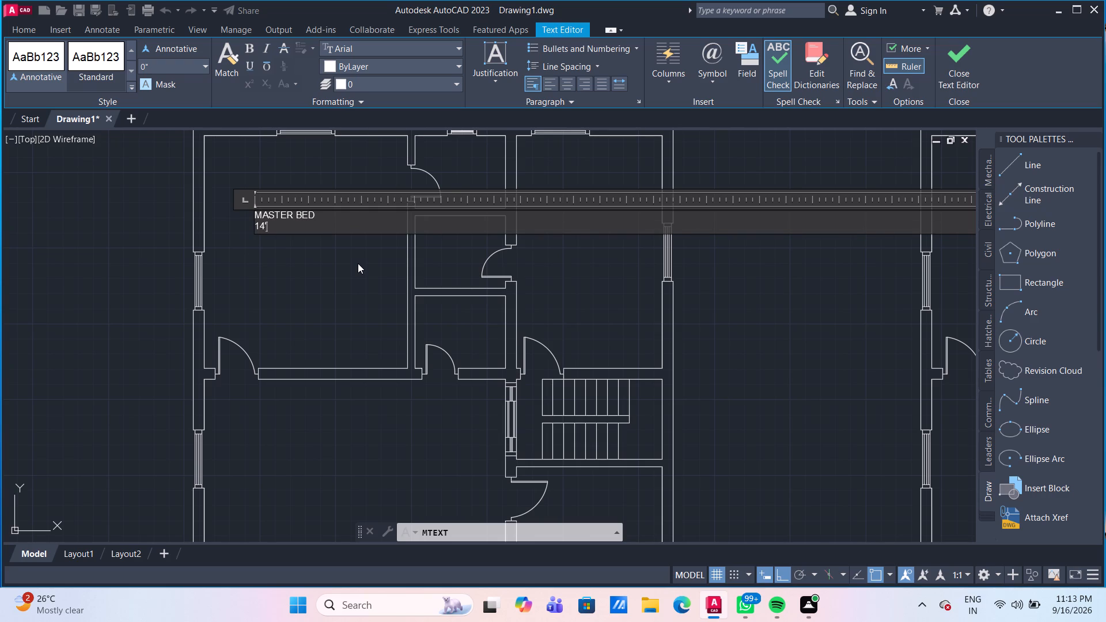
key("space")
type("X 16'")
Indent the 14' X 16' line with five spaces so it sits centred under MASTER BED.
left_click(255, 228)
key("space")
key("space")
key("space")
key("space")
key("space")
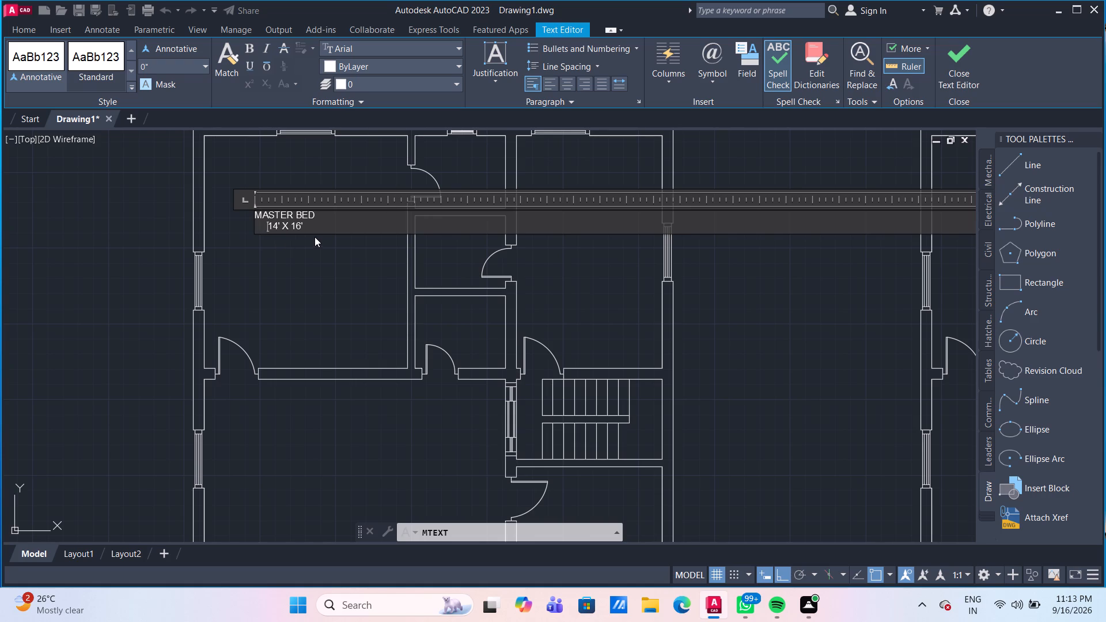
Set the height of both lines of the MASTER BED label to 9" and finish the text.
left_click_drag(313, 230, 255, 203)
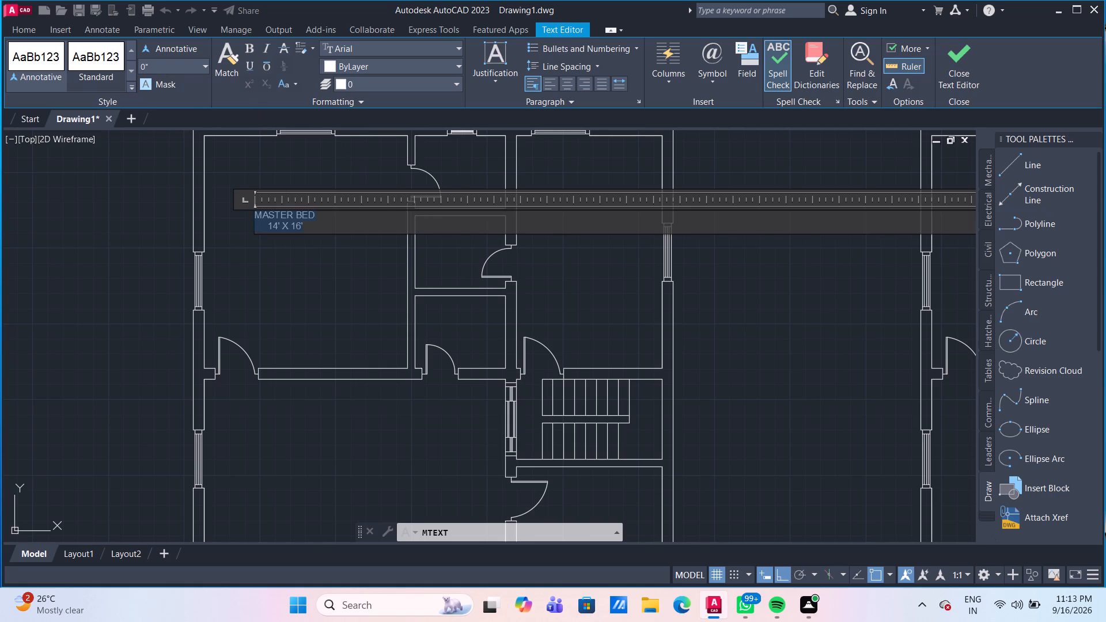
left_click(159, 59)
key("9")
key("shift+quotedbl")
key("Return")
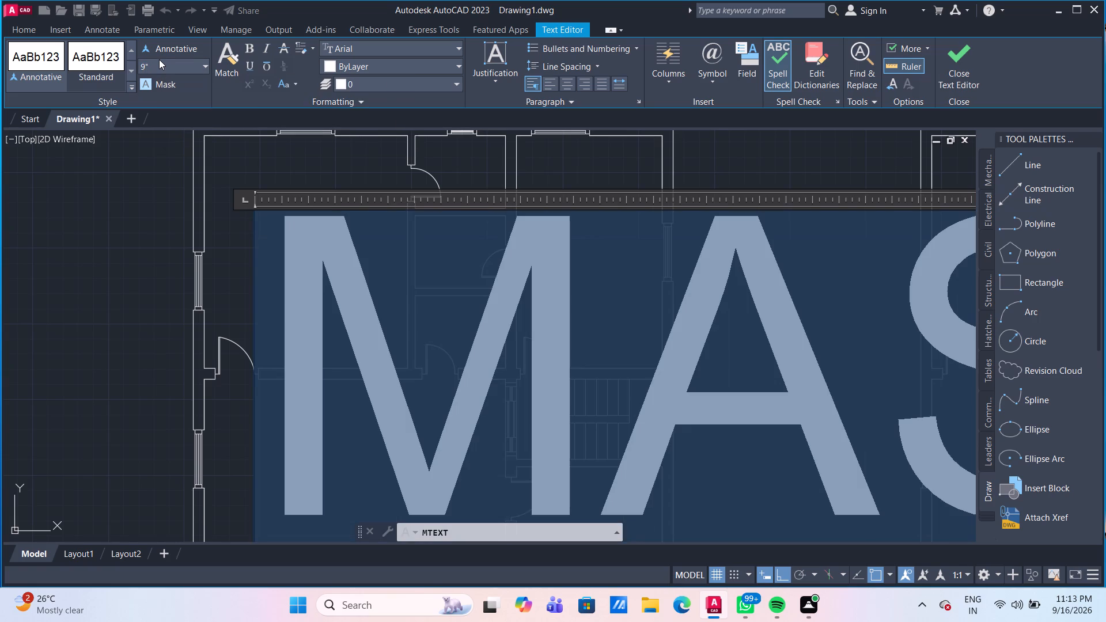
left_click(210, 160)
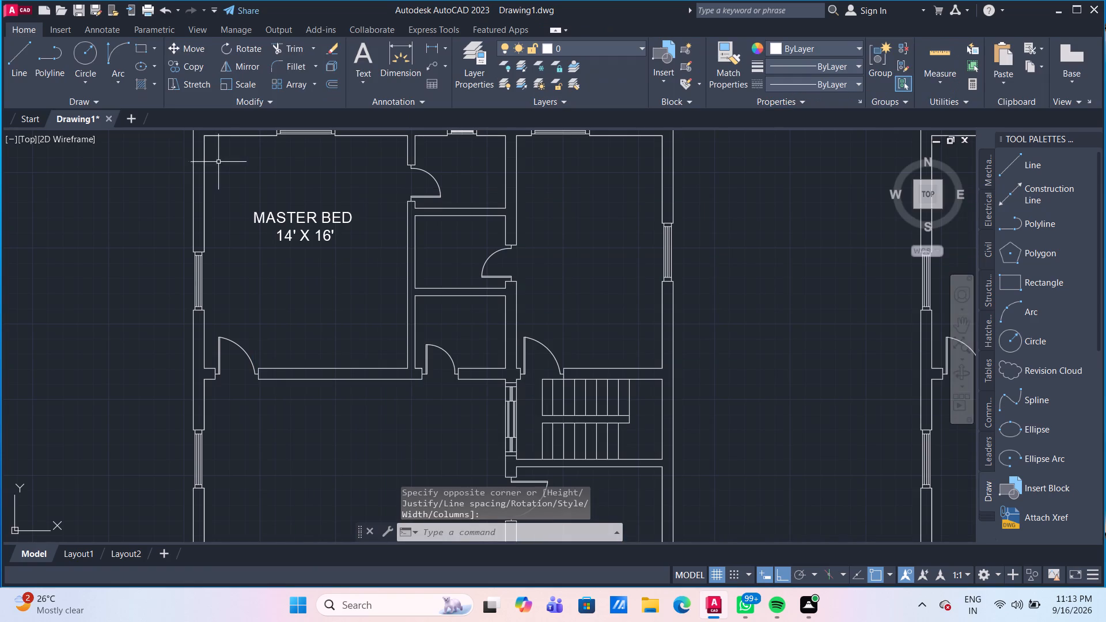
Copy the MASTER BED label, with Ortho switched off, into the large southwest room of the original plan.
scroll(329, 241, "down", 2)
scroll(343, 252, "up", 1)
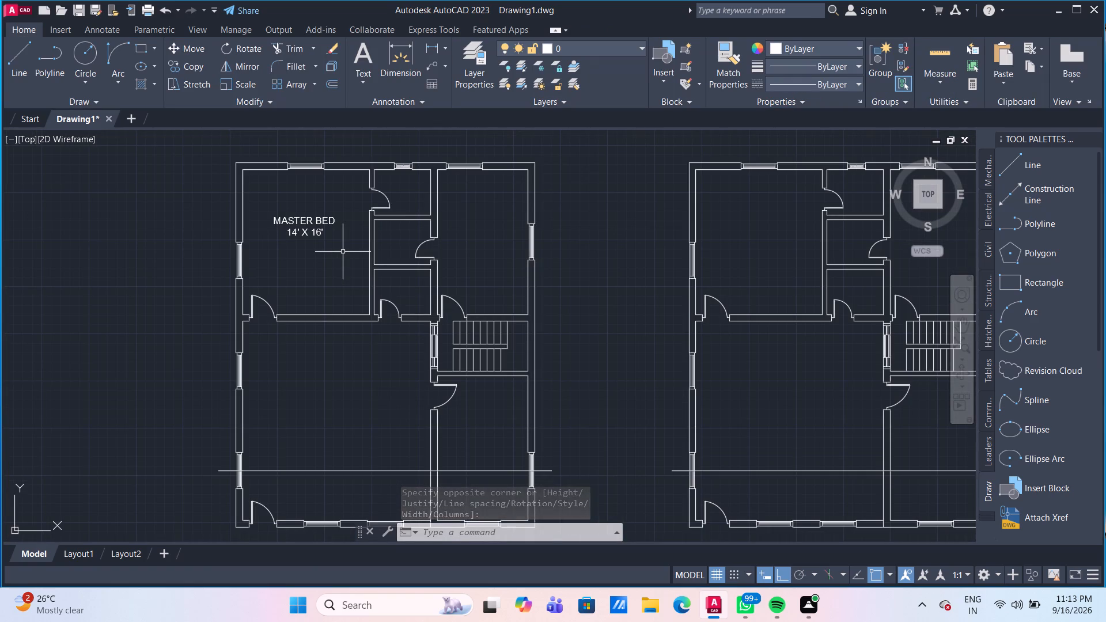
left_click(320, 227)
type("CO")
key("Return")
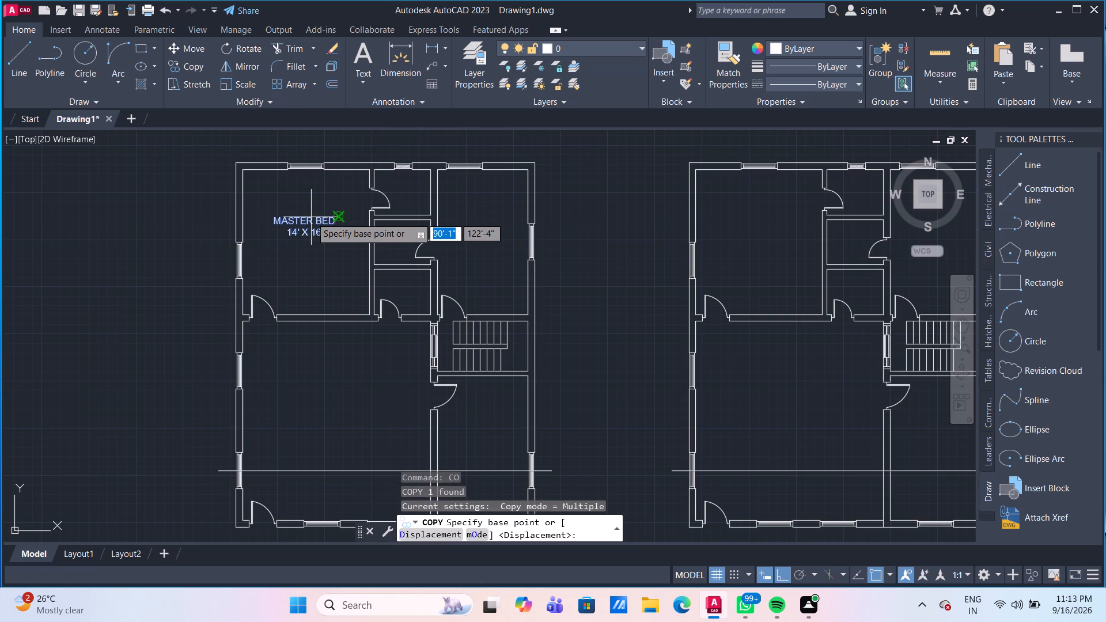
scroll(311, 217, "up", 2)
left_click(298, 229)
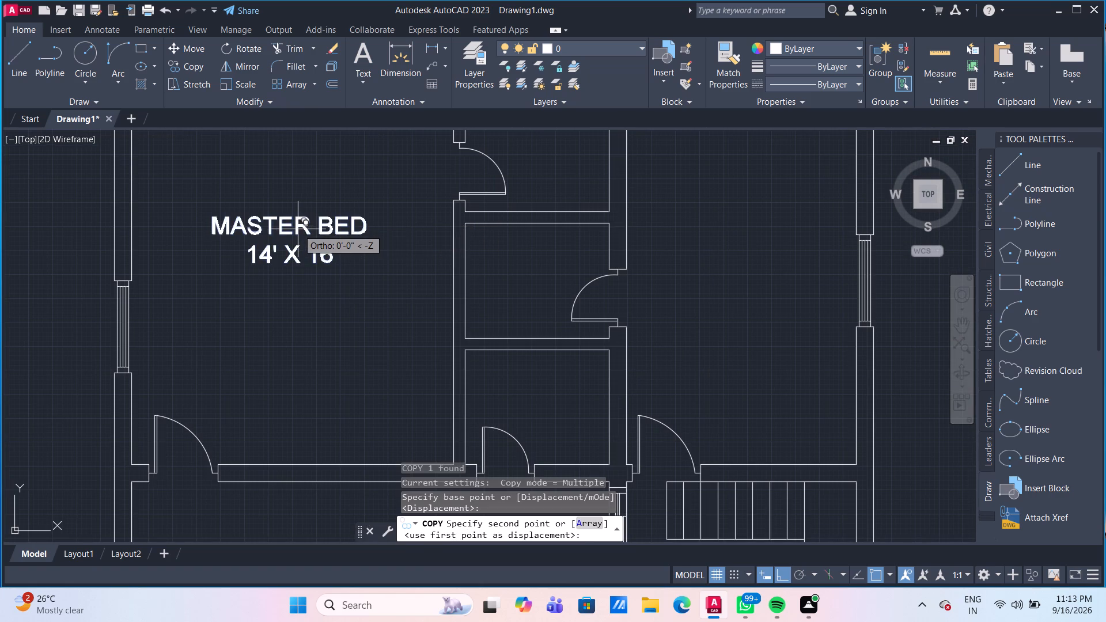
scroll(298, 229, "down", 2)
middle_click_drag(300, 226, 251, 222)
scroll(370, 193, "up", 2)
scroll(364, 246, "down", 1)
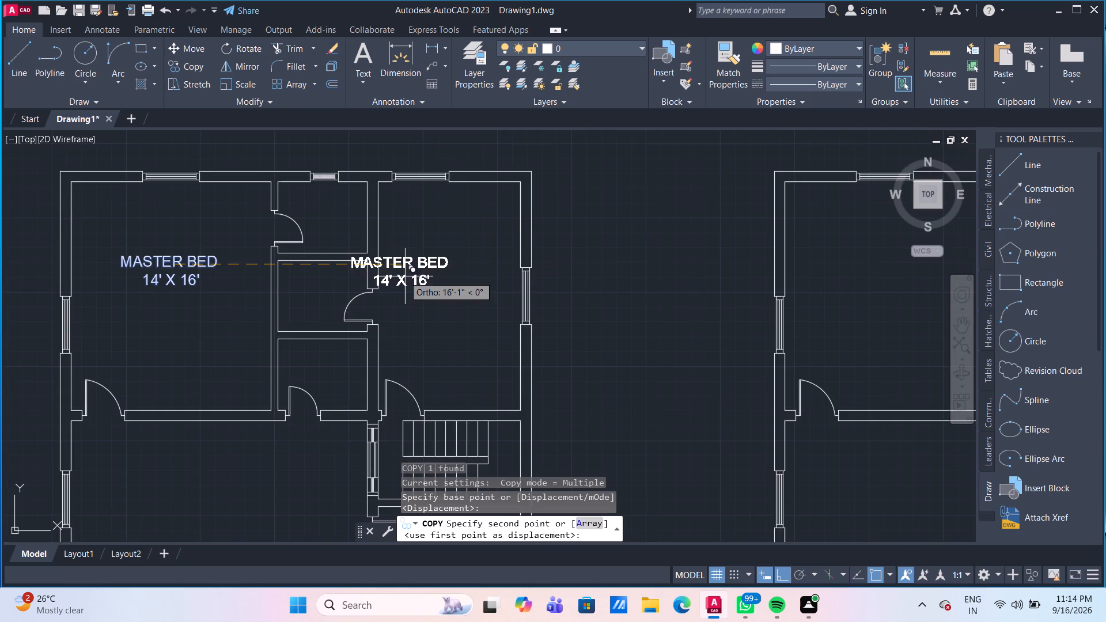
scroll(408, 281, "down", 1)
middle_click_drag(408, 281, 376, 189)
scroll(400, 240, "down", 1)
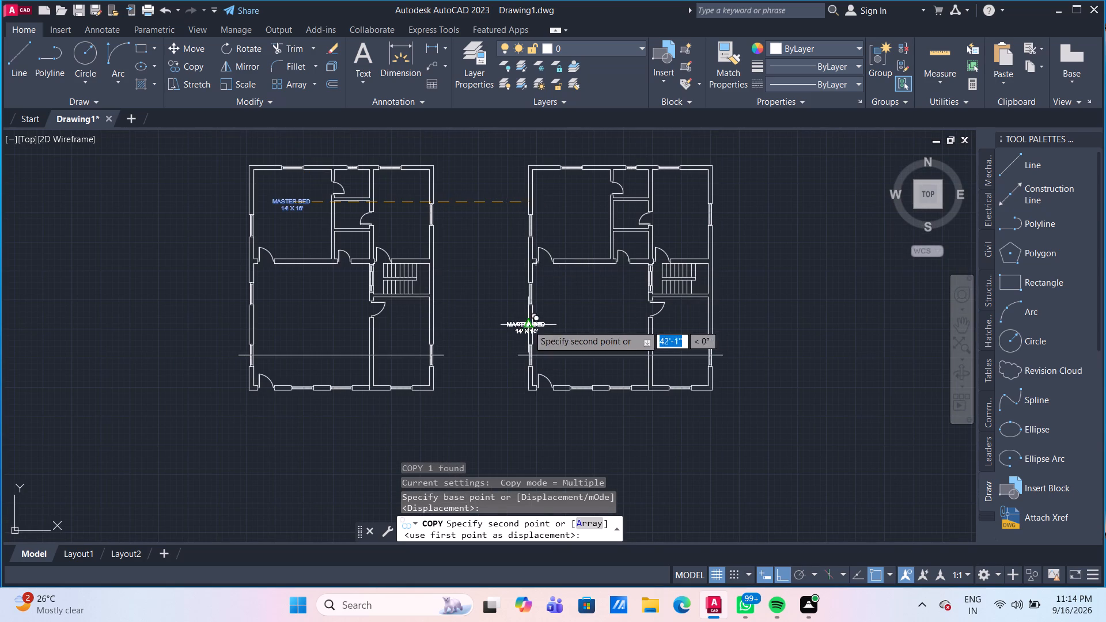
middle_click_drag(514, 355, 498, 311)
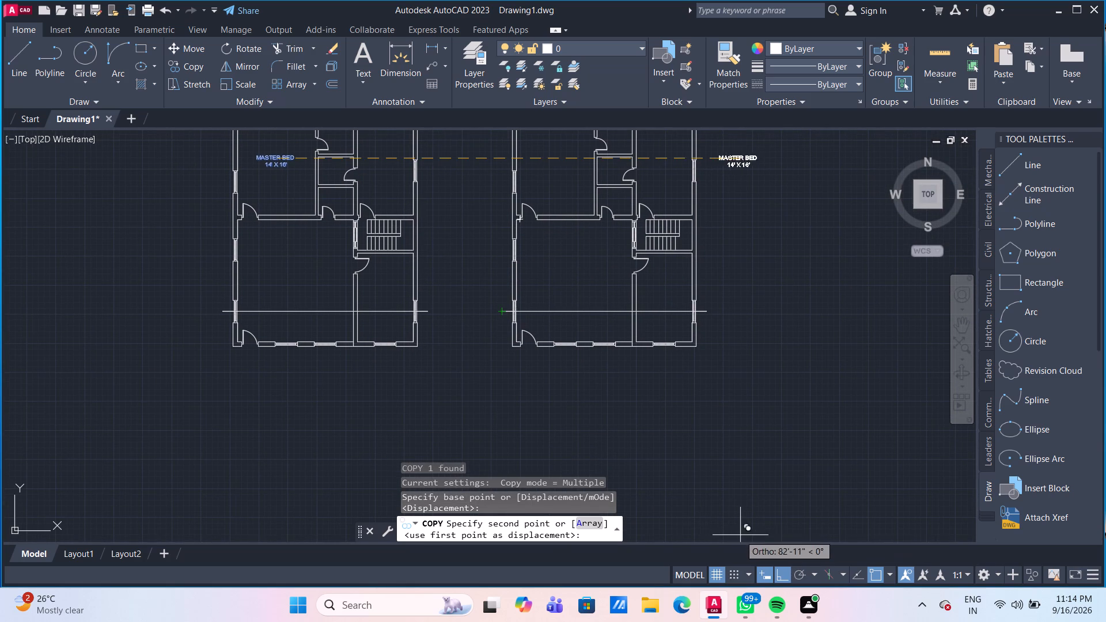
left_click(780, 578)
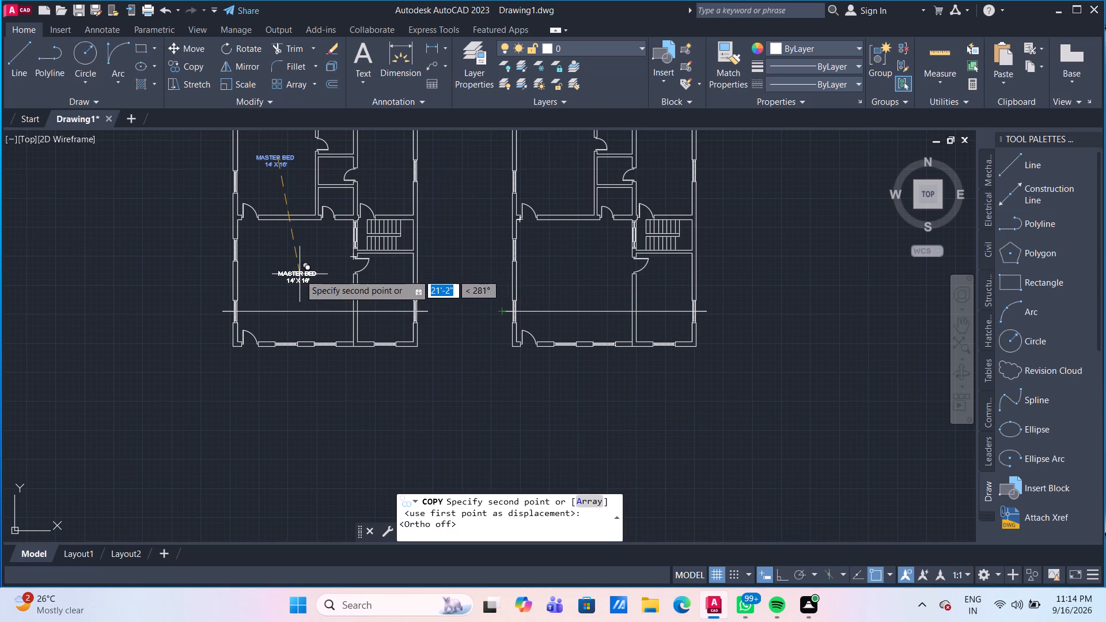
middle_click_drag(300, 274, 369, 356)
scroll(354, 307, "up", 1)
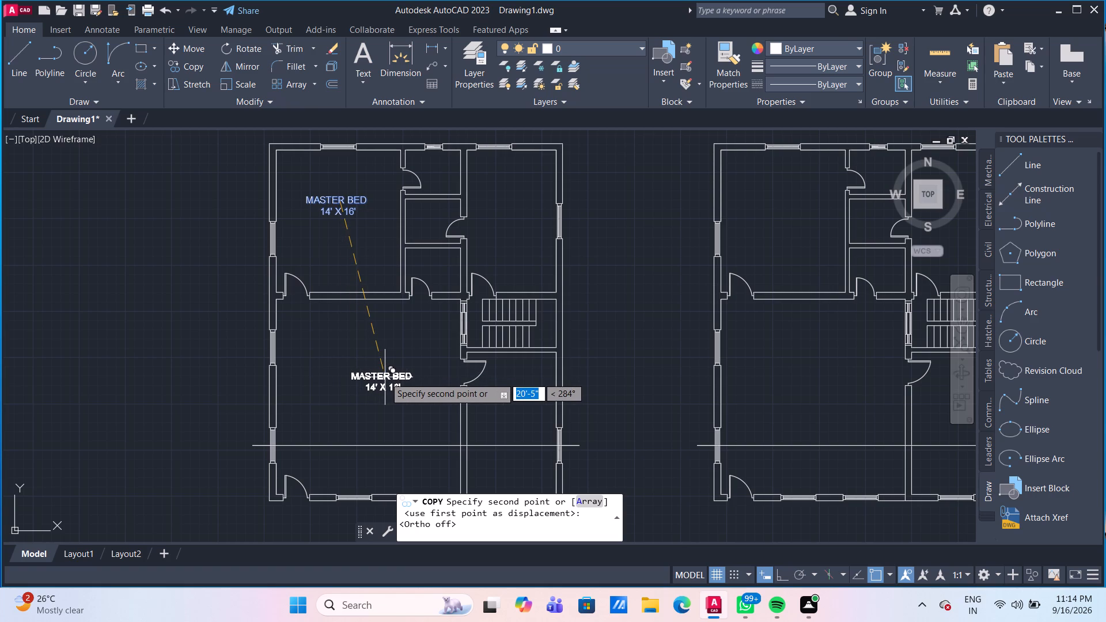
left_click(377, 379)
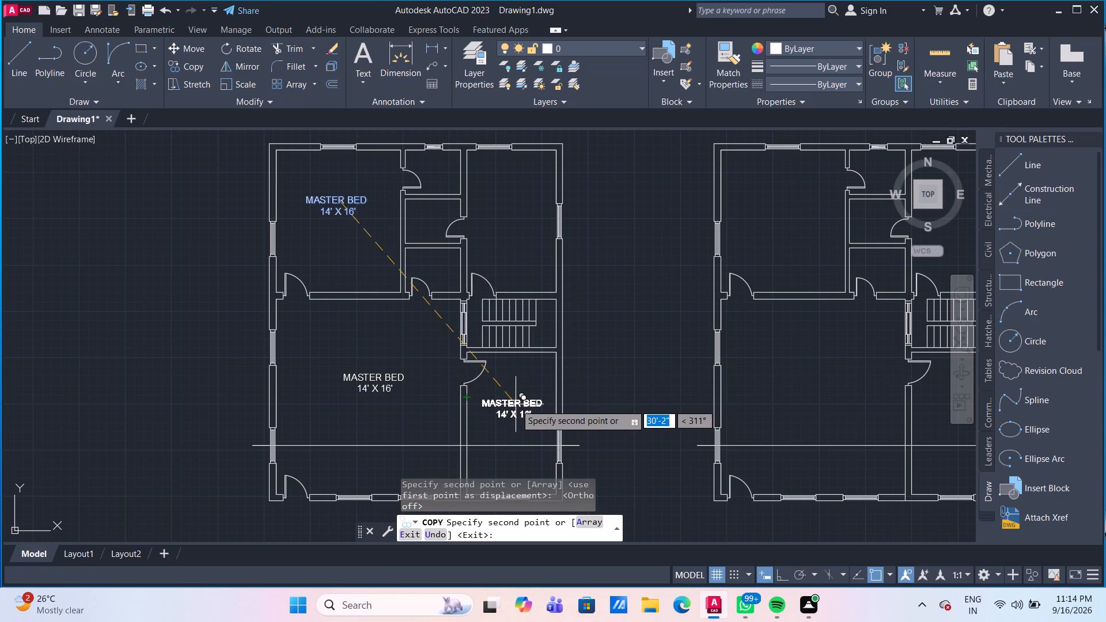
Place further copies of the label in the southeast room, the northeast room and the small north room, and finish copying.
left_click(516, 404)
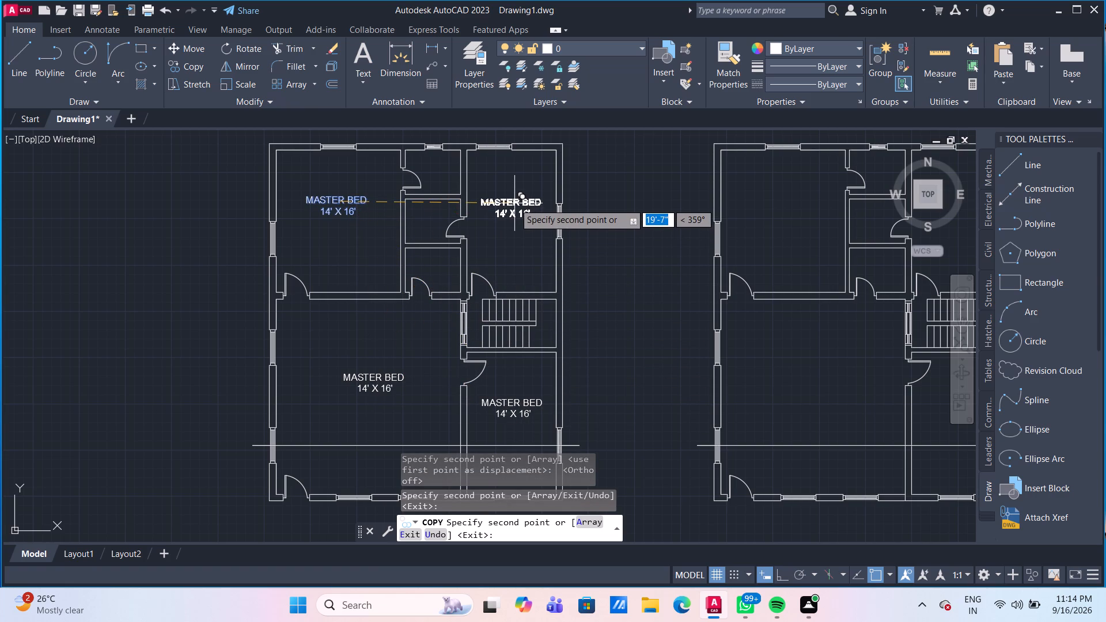
left_click(514, 203)
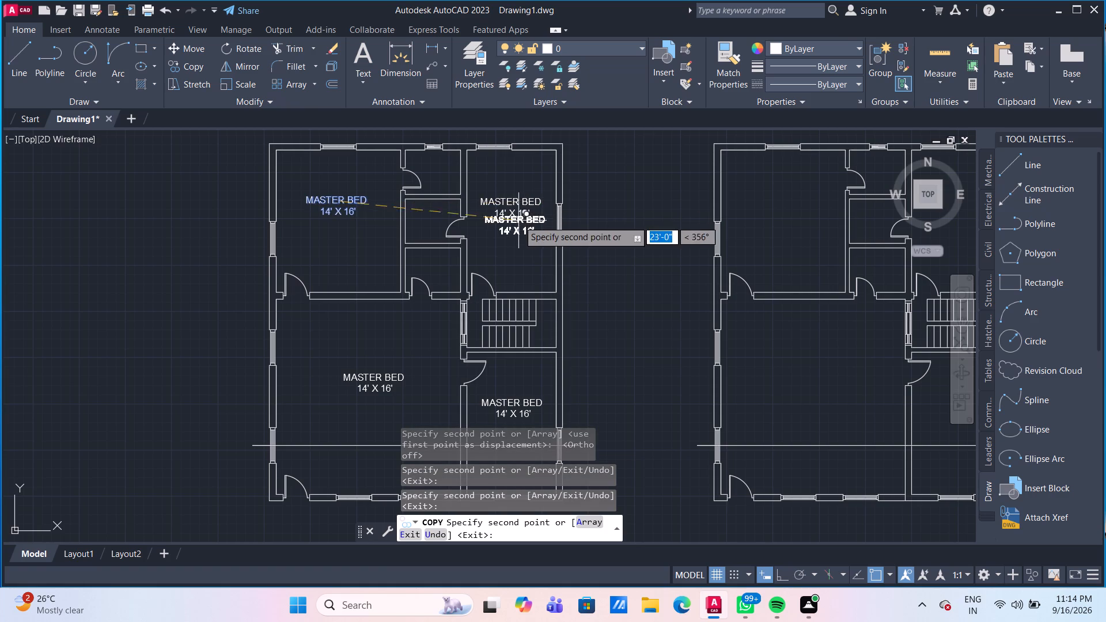
scroll(439, 172, "up", 2)
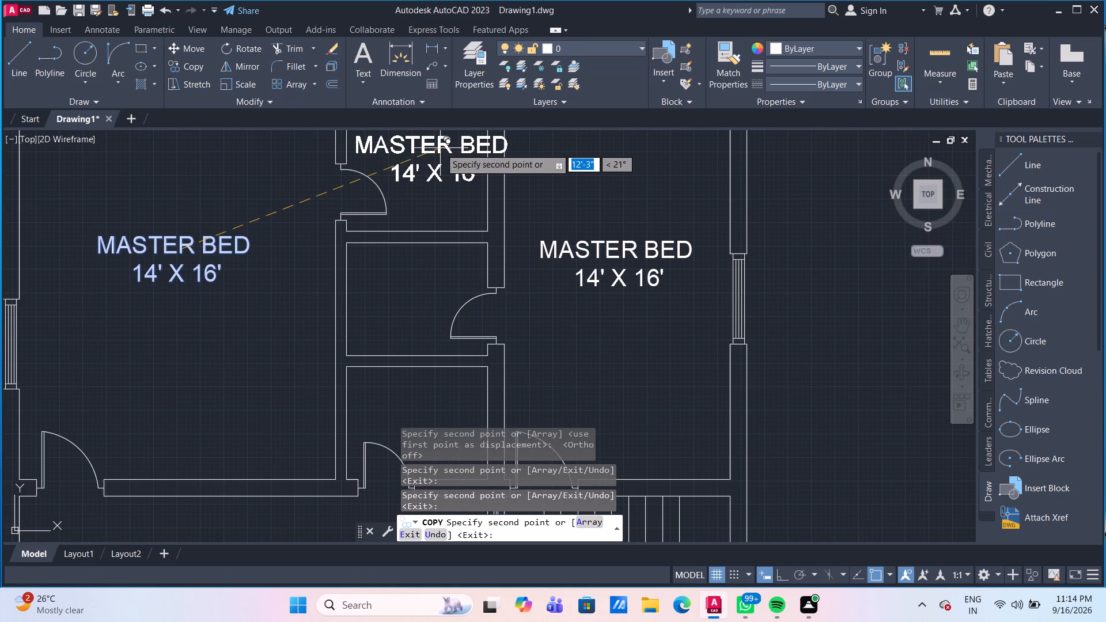
middle_click_drag(443, 151, 434, 242)
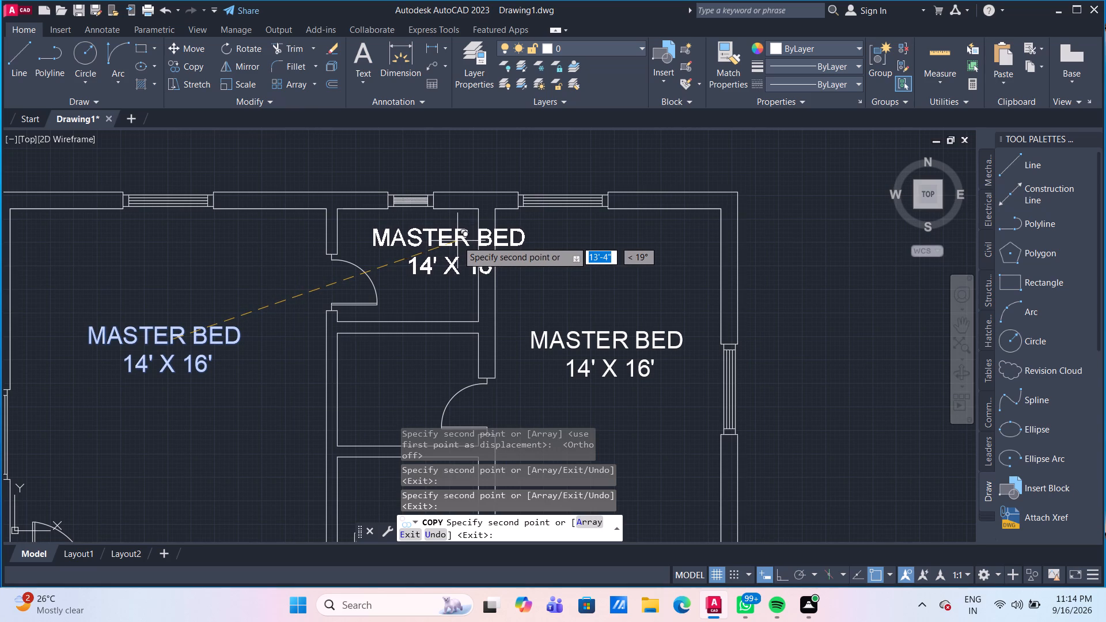
left_click(457, 241)
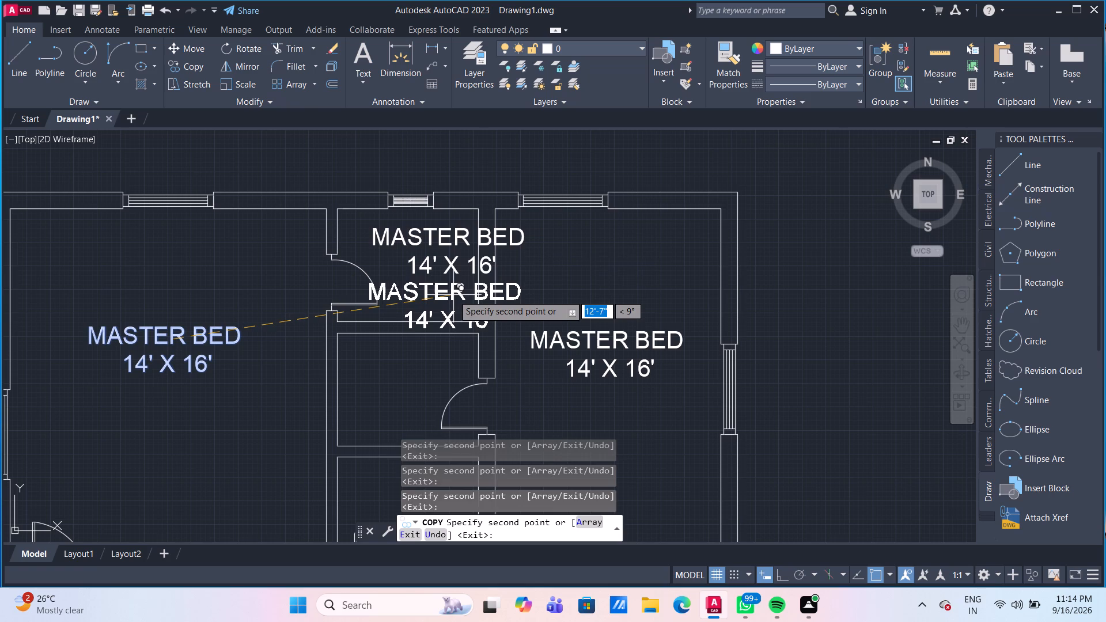
key("Escape")
Open the label in the original plan's northeast room for editing and replace MASTER BED with KITCHEN.
scroll(449, 292, "down", 2)
middle_click_drag(438, 314, 415, 234)
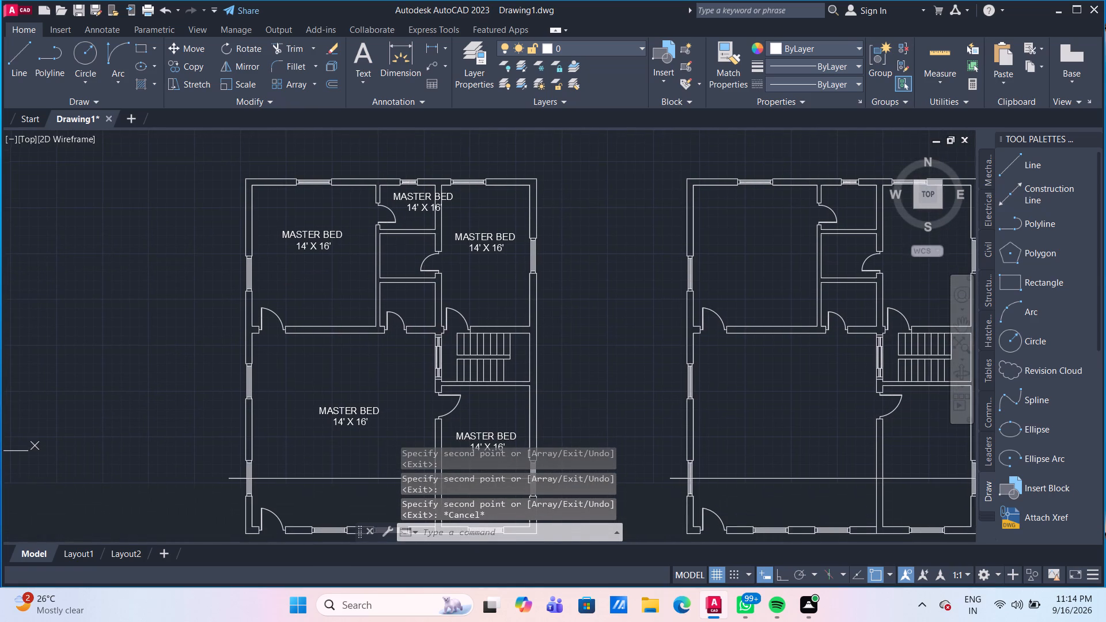
scroll(328, 282, "up", 1)
scroll(442, 283, "down", 1)
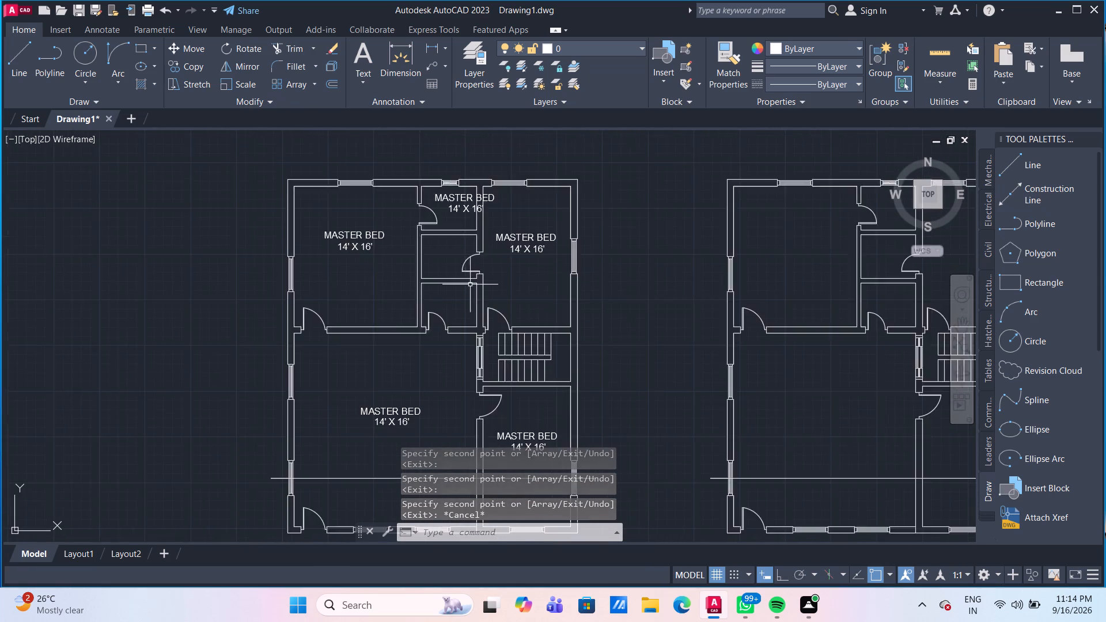
scroll(470, 285, "down", 1)
scroll(482, 272, "up", 2)
scroll(560, 230, "up", 1)
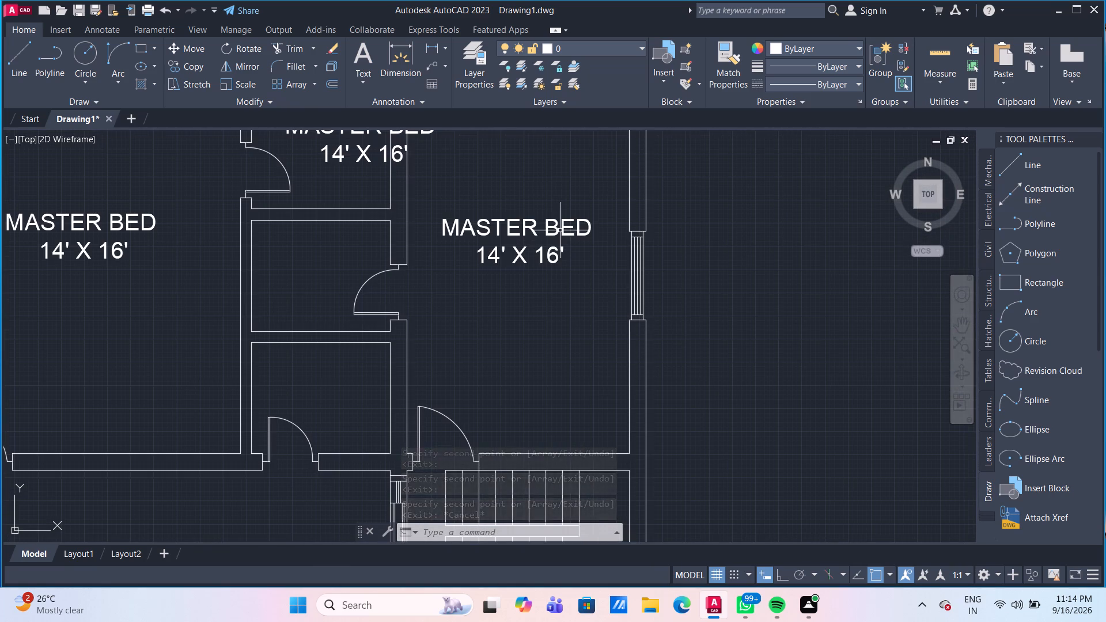
double_click(560, 230)
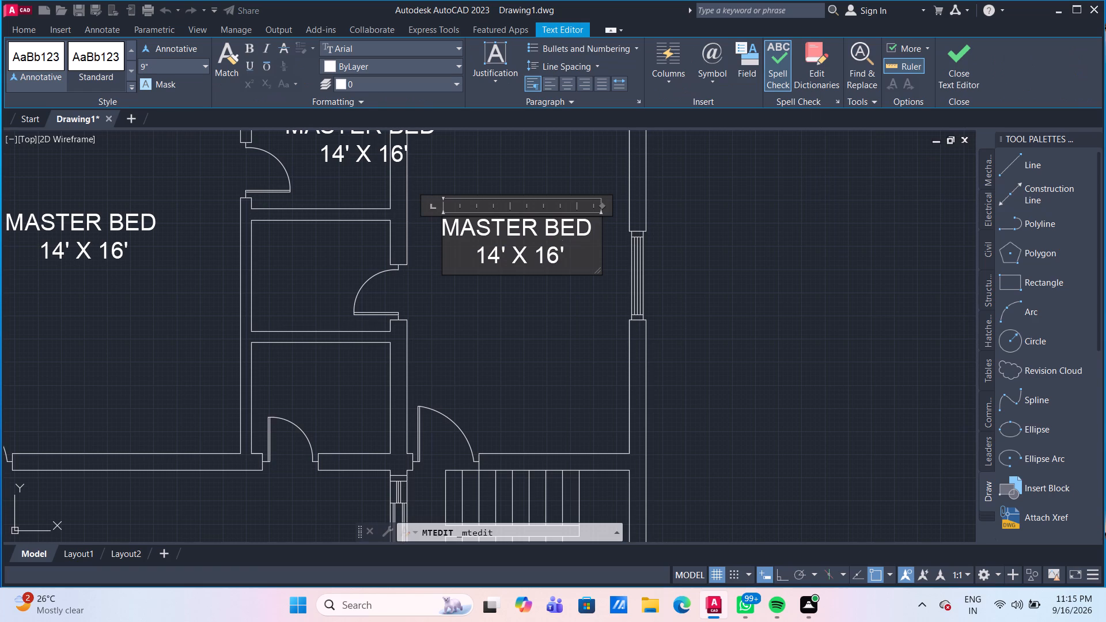
left_click(592, 226)
key("BackSpace")
key("BackSpace")
key("BackSpace")
key("BackSpace")
key("BackSpace")
key("BackSpace")
key("BackSpace")
key("BackSpace")
key("BackSpace")
key("BackSpace")
key("BackSpace")
key("BackSpace")
key("BackSpace")
key("BackSpace")
key("BackSpace")
key("BackSpace")
key("BackSpace")
type("KITCHEN")
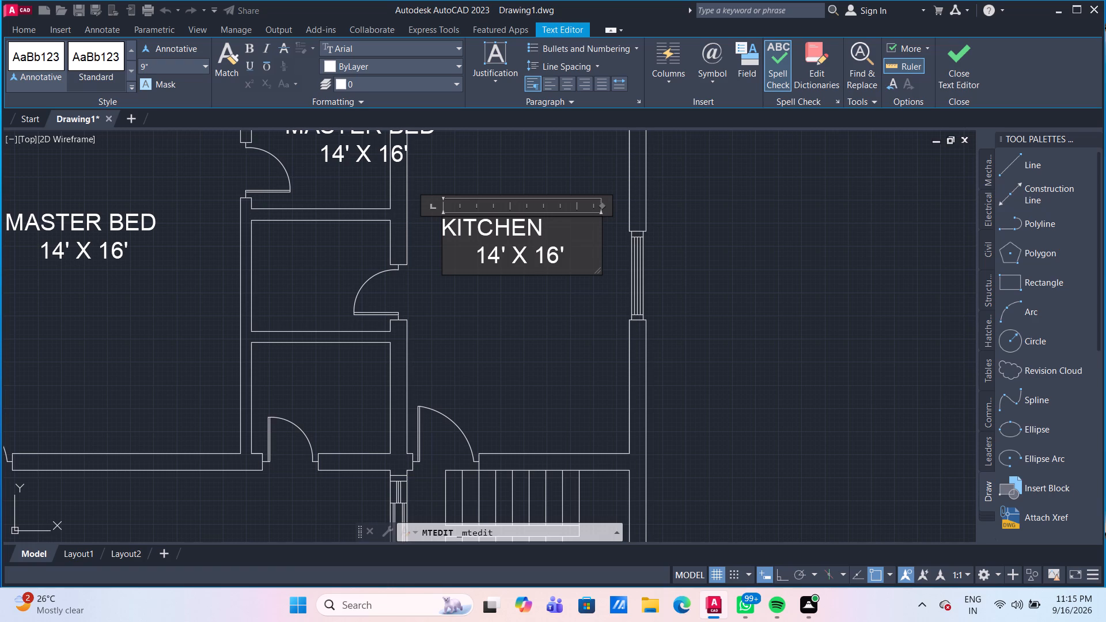
Insert a line reading & DINING between KITCHEN and 14' X 16' in the label.
key("Return")
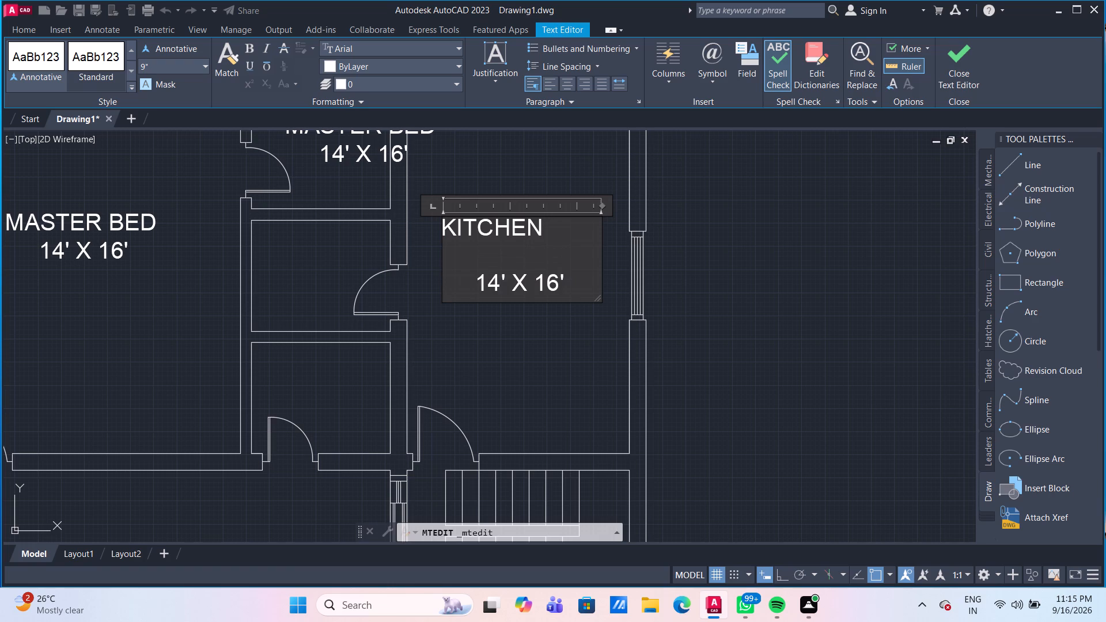
key("shift+ampersand")
key("space")
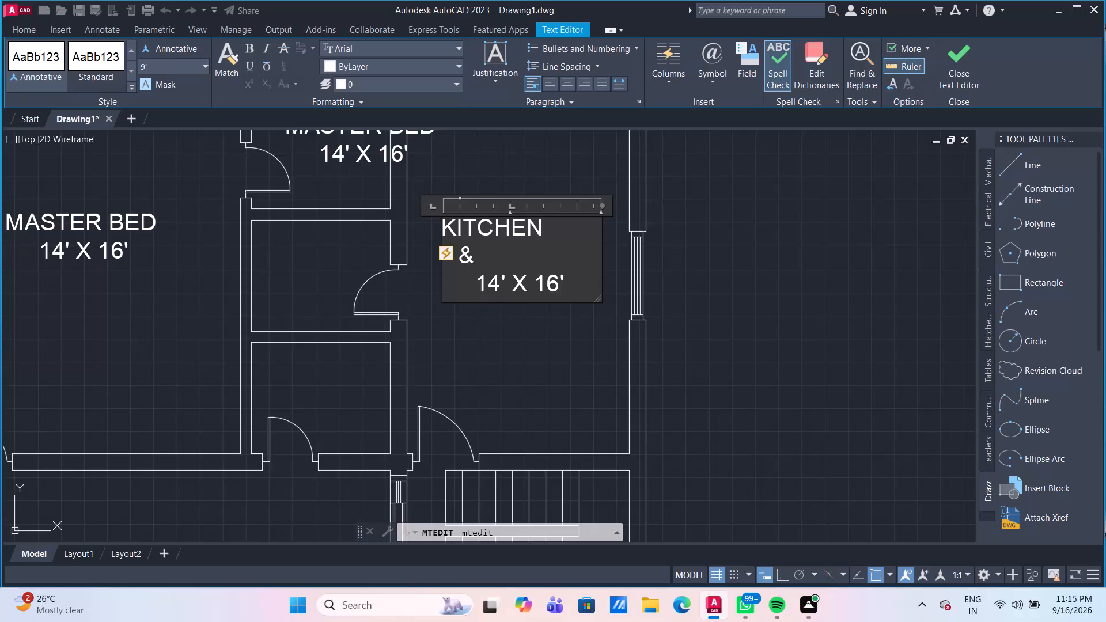
type("DINING")
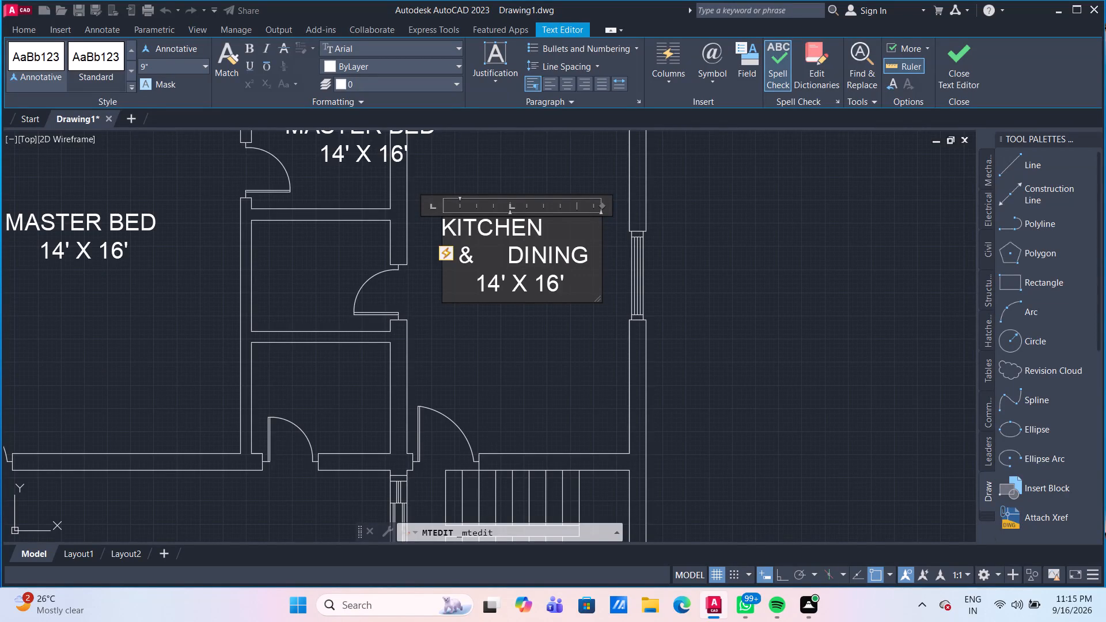
Strip the ampersand and the list-style indent from the label's second line, leaving only DINING at the line start.
left_click(509, 244)
left_click(503, 262)
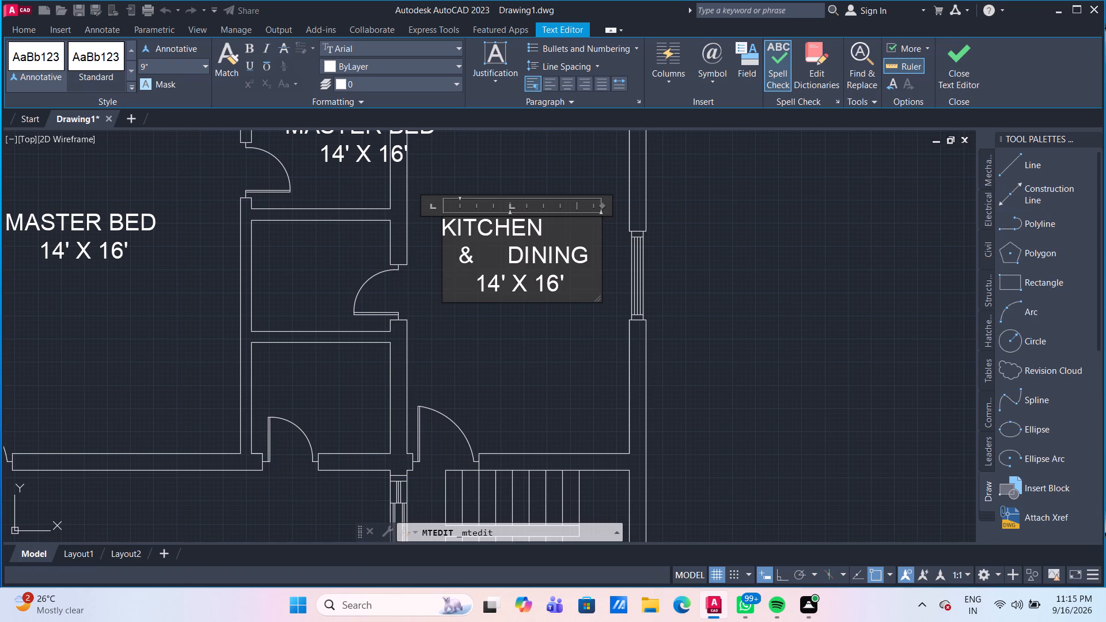
key("BackSpace")
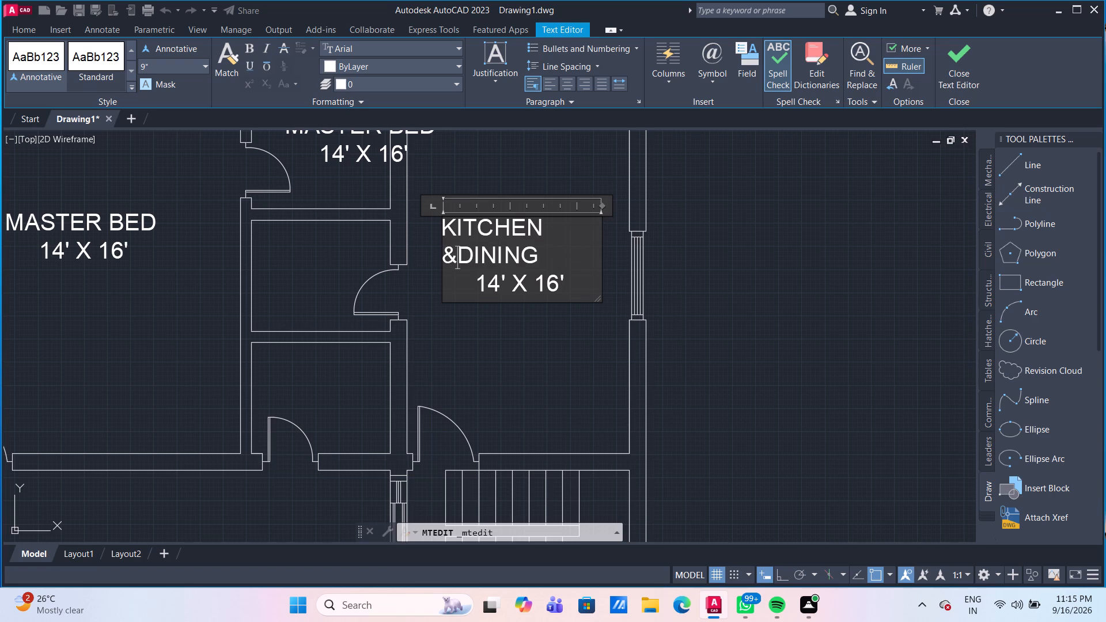
key("shift+ampersand")
key("space")
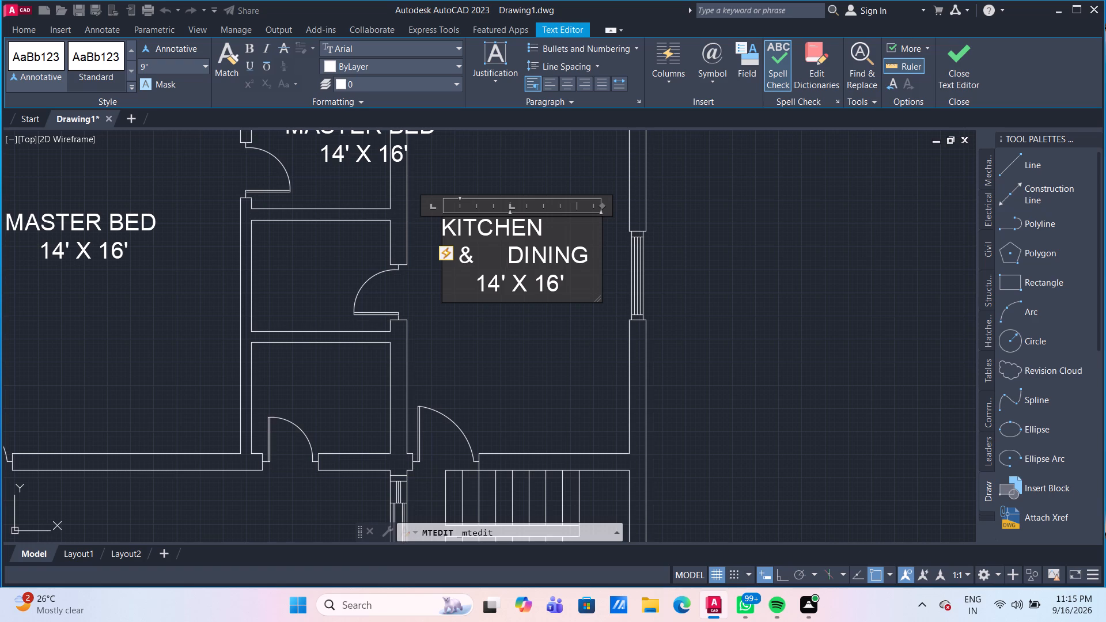
key("Tab")
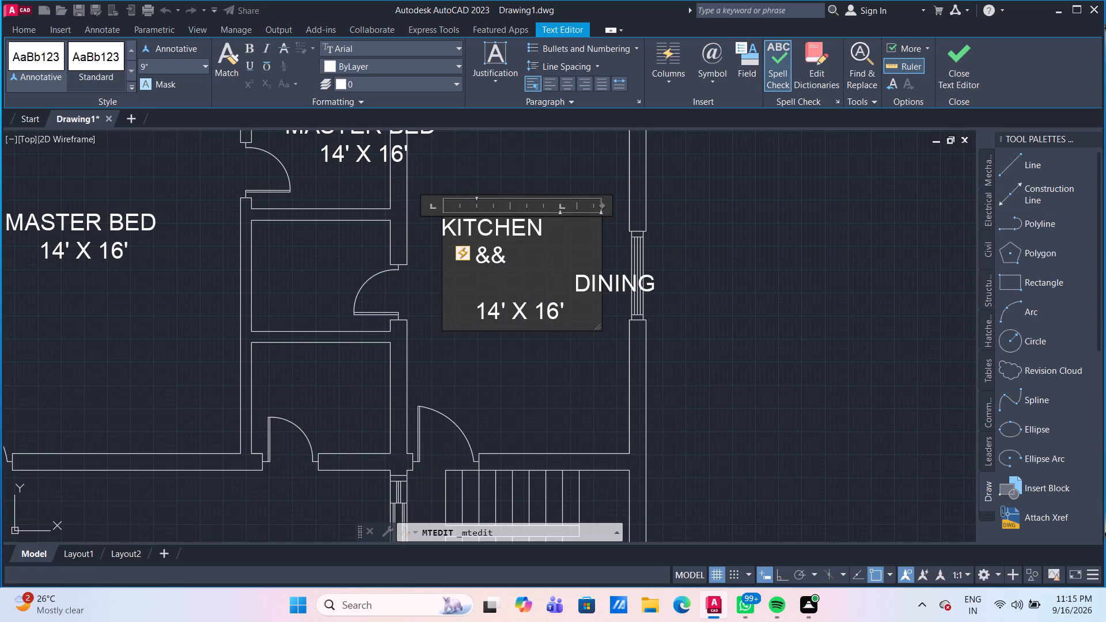
key("BackSpace")
key("Tab")
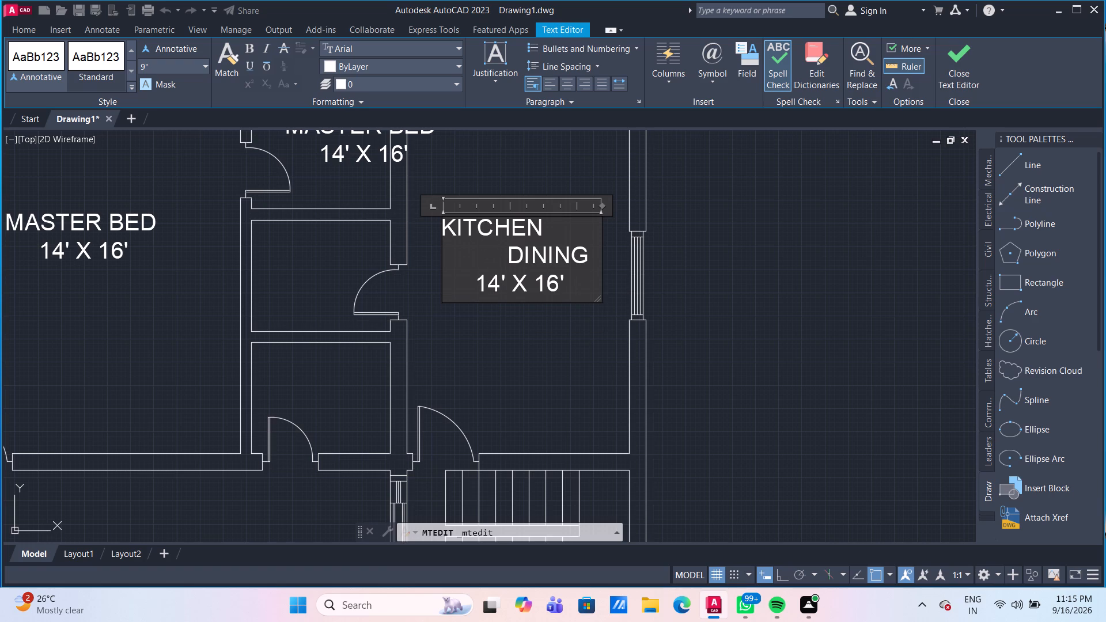
key("period")
key("BackSpace")
key("BackSpace")
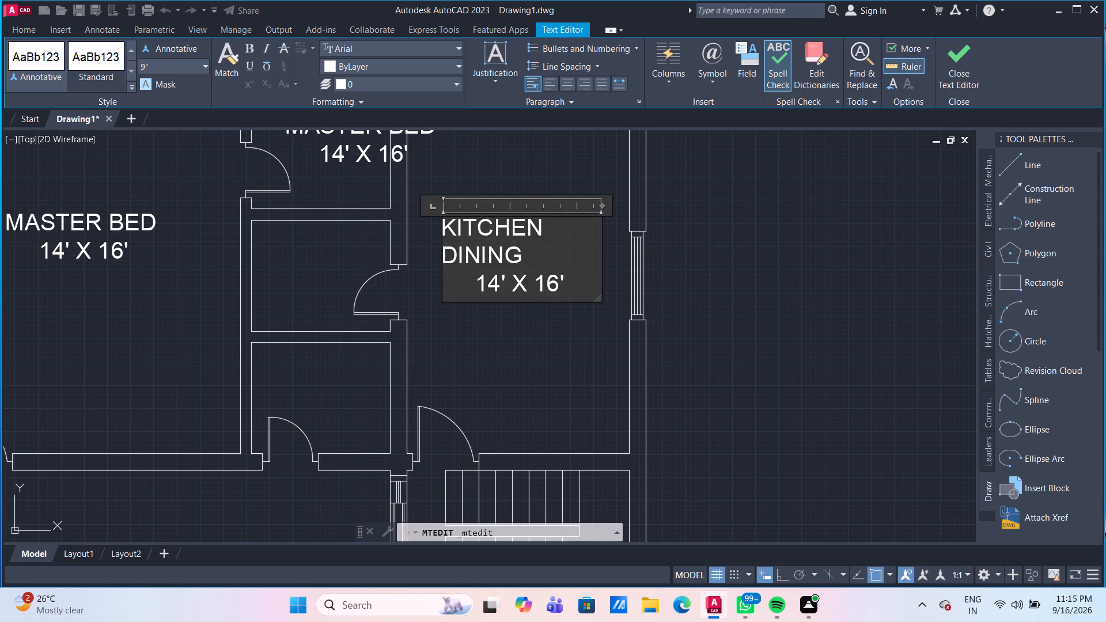
Put an ampersand and a space before DINING so the kitchen label's second line reads & DINING.
key("period")
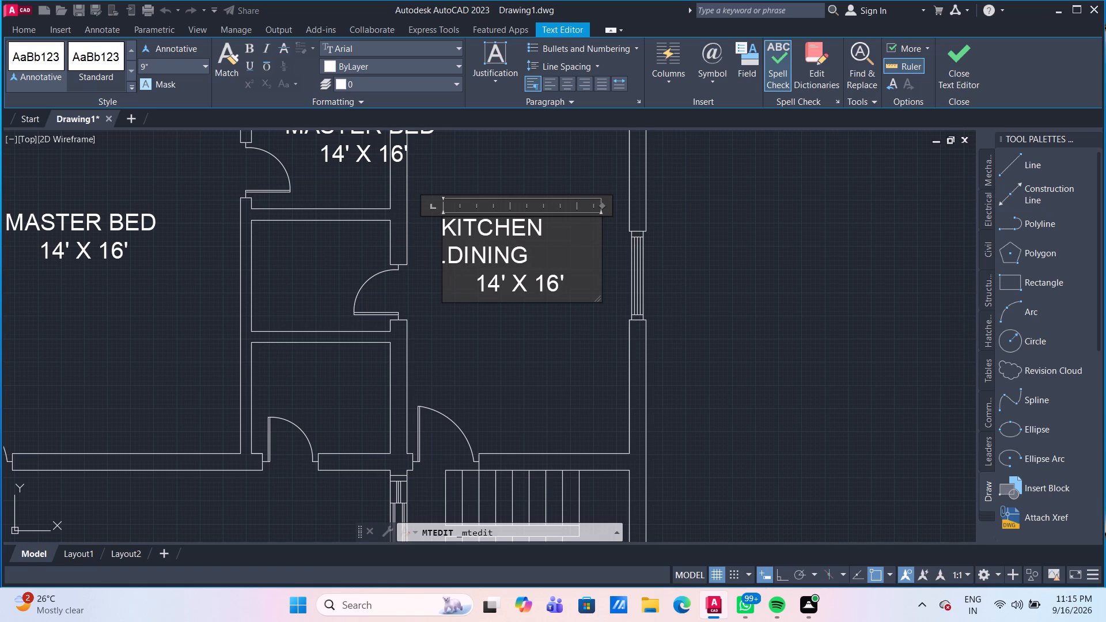
key("shift+ampersand")
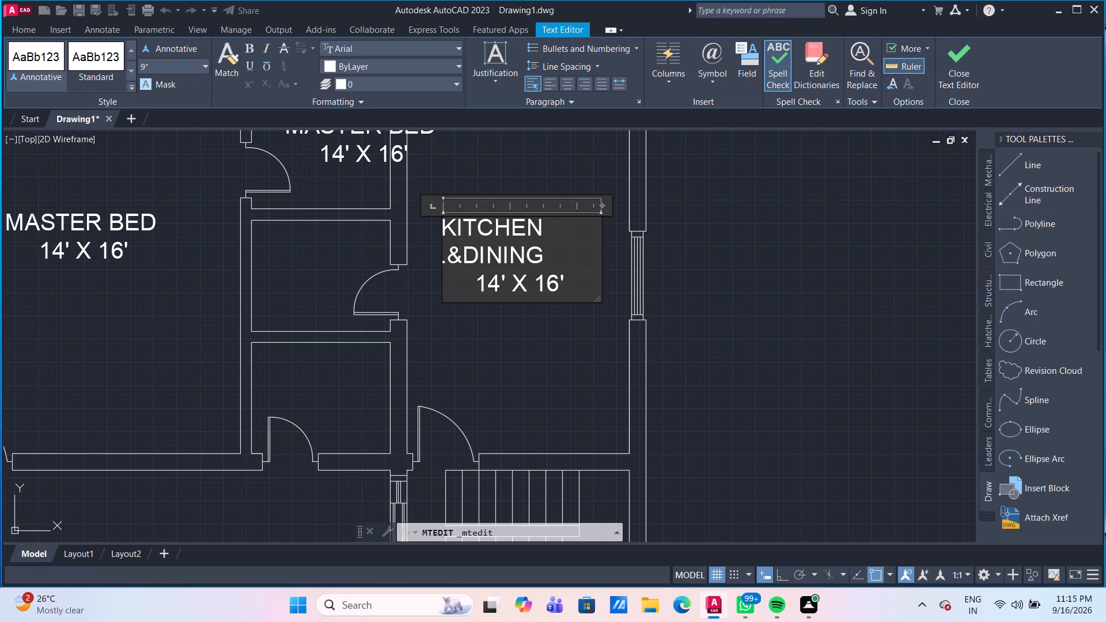
key("space")
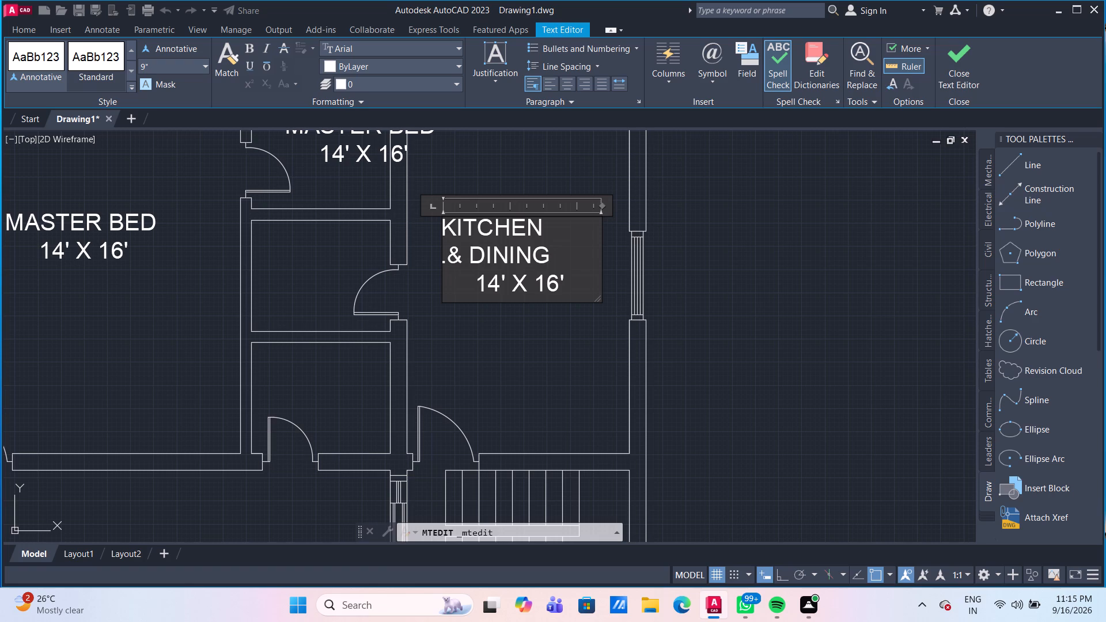
left_click(449, 253)
key("BackSpace")
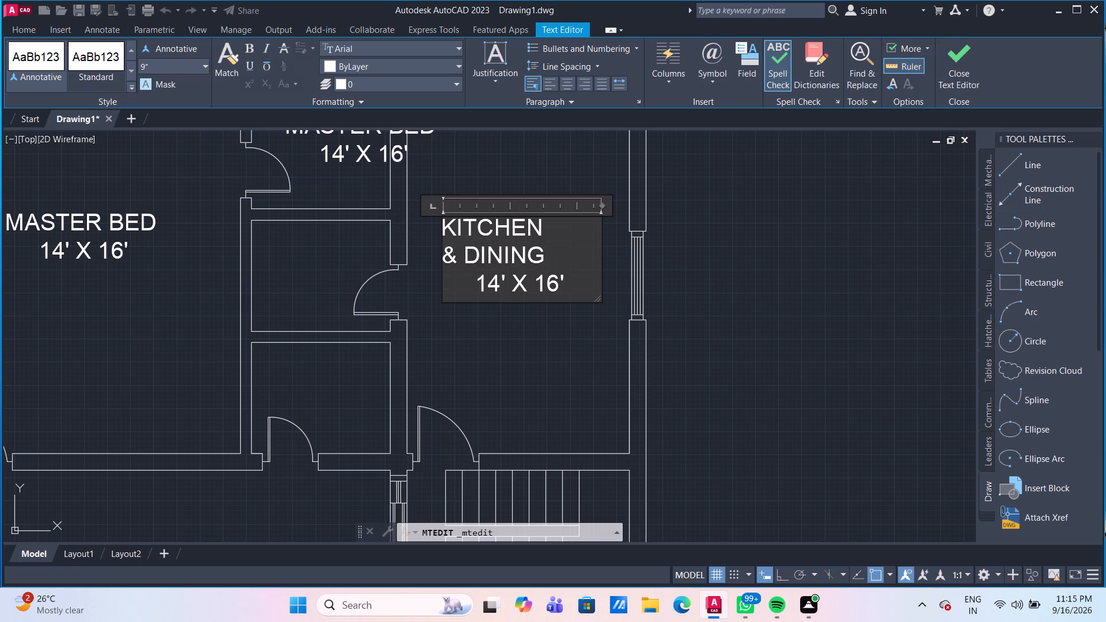
Reduce the indent of the kitchen label's size line to one space, change it to 10' X 16', and finish editing.
left_click(478, 282)
key("BackSpace")
key("BackSpace")
key("BackSpace")
key("BackSpace")
key("BackSpace")
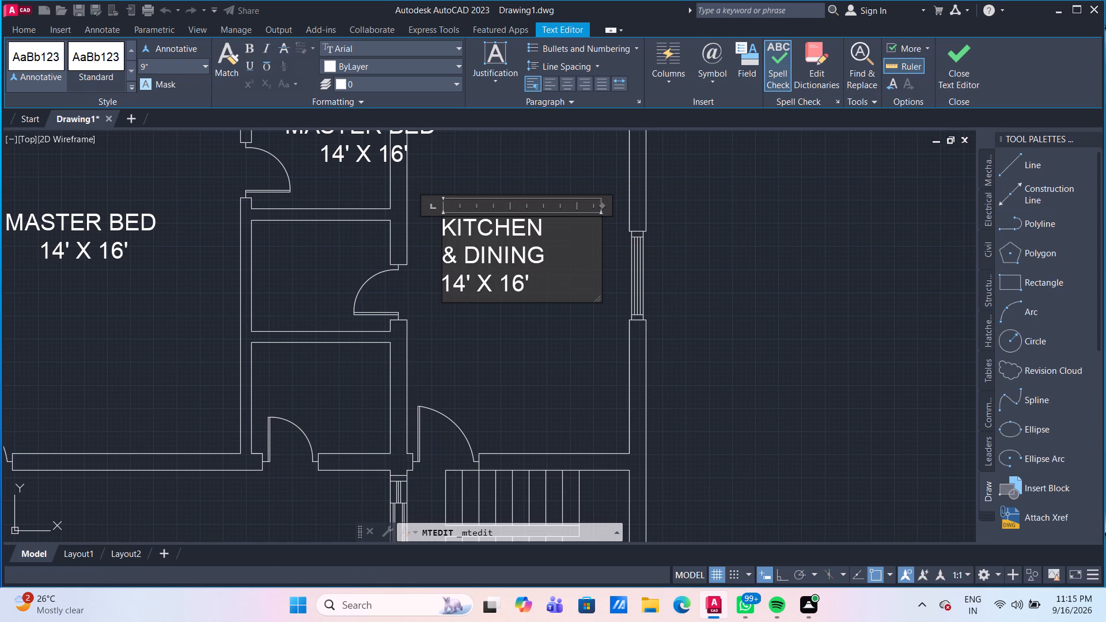
key("space")
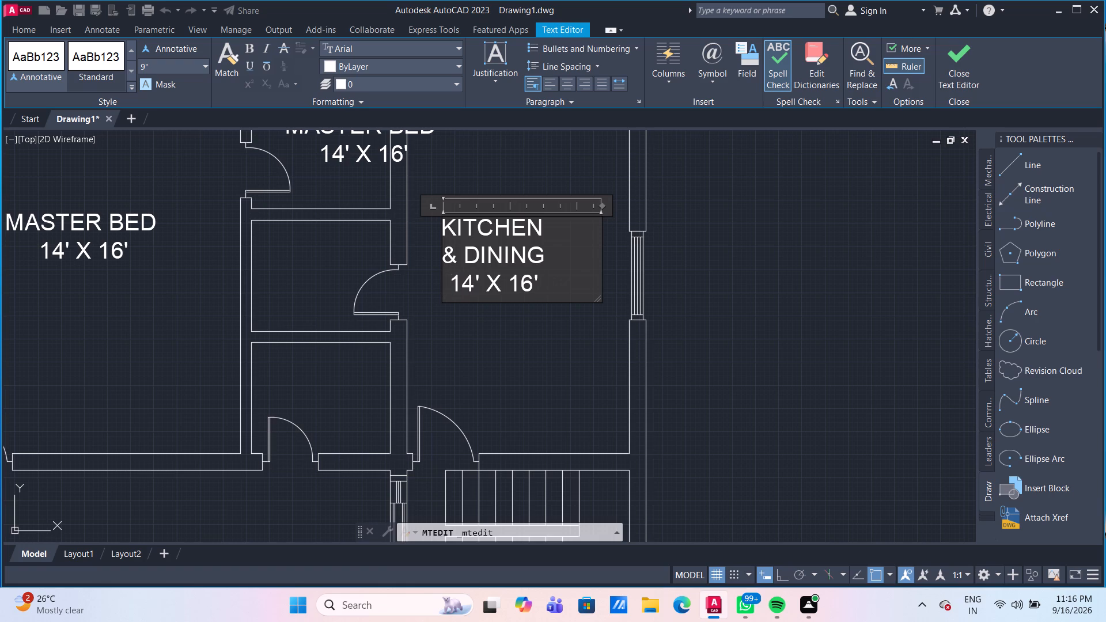
key("Right")
key("Right")
key("BackSpace")
key("0")
left_click(531, 384)
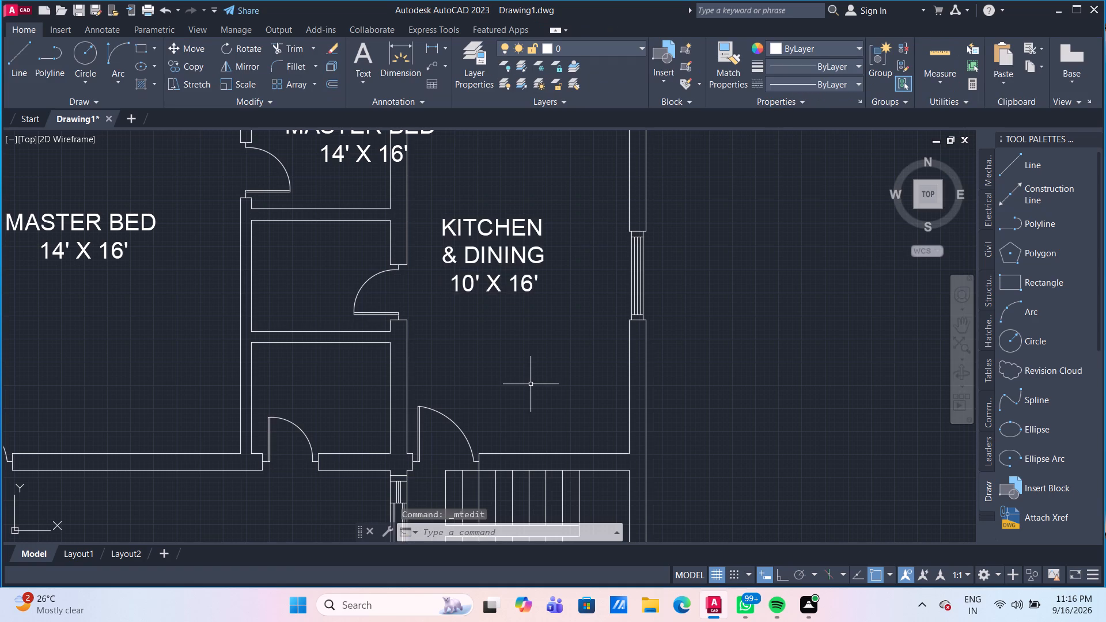
Open the label in the small north room for editing and replace MASTER BED with TOILET.
scroll(531, 384, "down", 2)
scroll(463, 309, "up", 2)
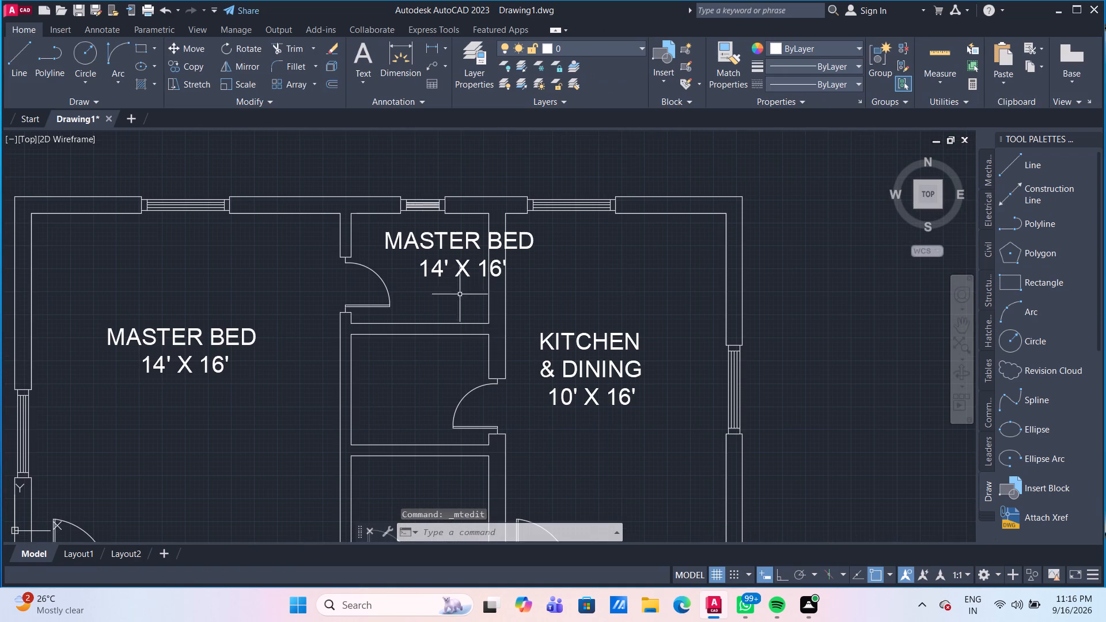
double_click(452, 247)
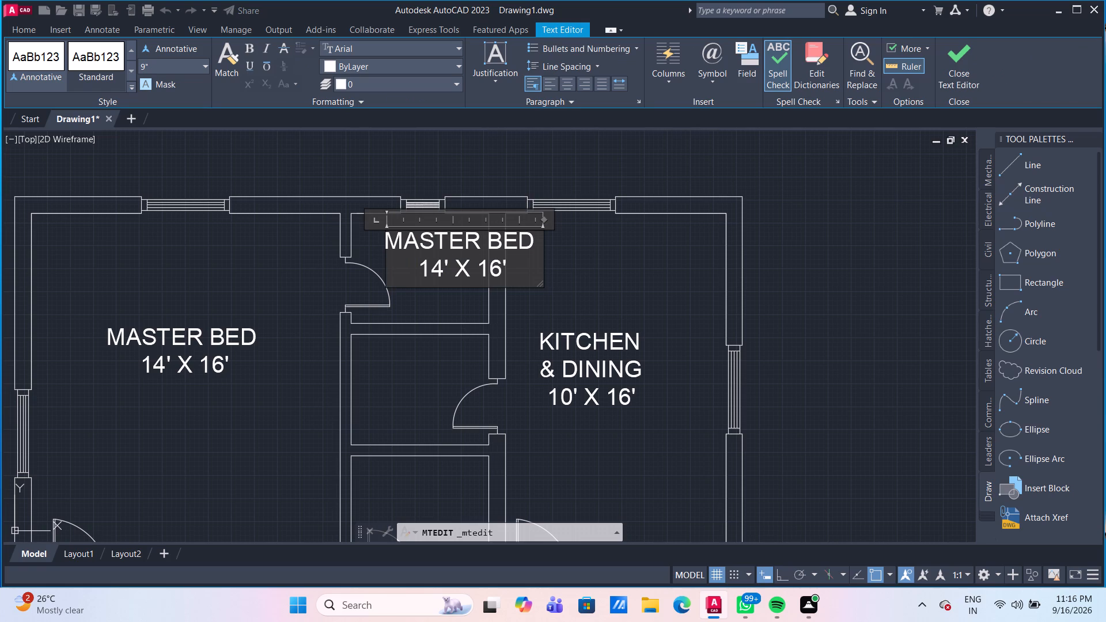
left_click(531, 242)
key("BackSpace")
key("BackSpace")
key("BackSpace")
key("BackSpace")
key("BackSpace")
key("BackSpace")
key("BackSpace")
key("BackSpace")
key("BackSpace")
key("BackSpace")
key("BackSpace")
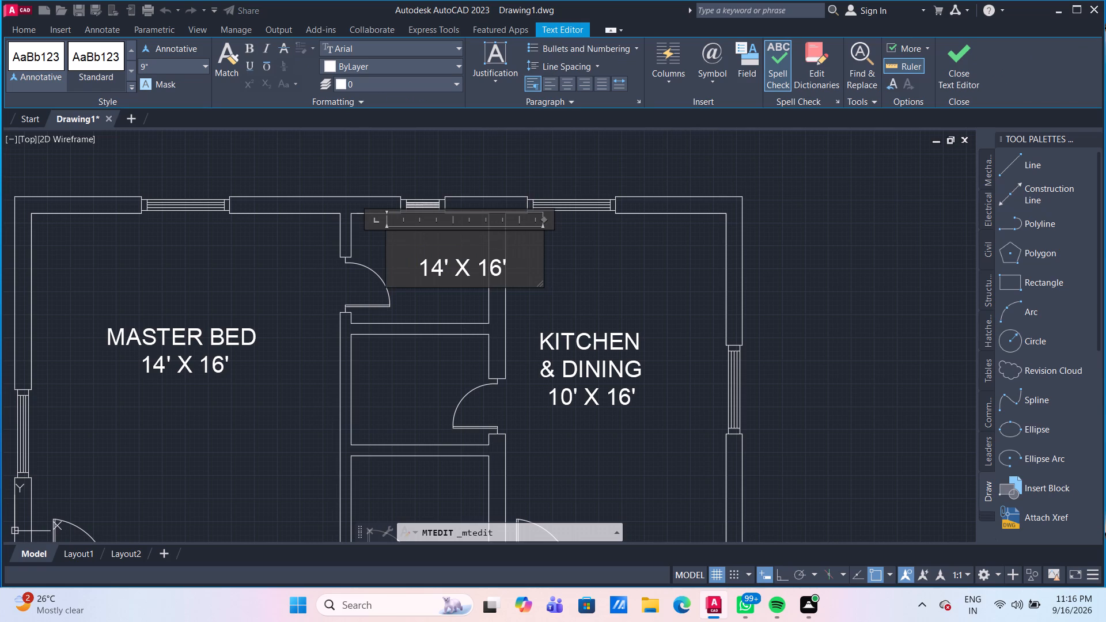
type("TOILET")
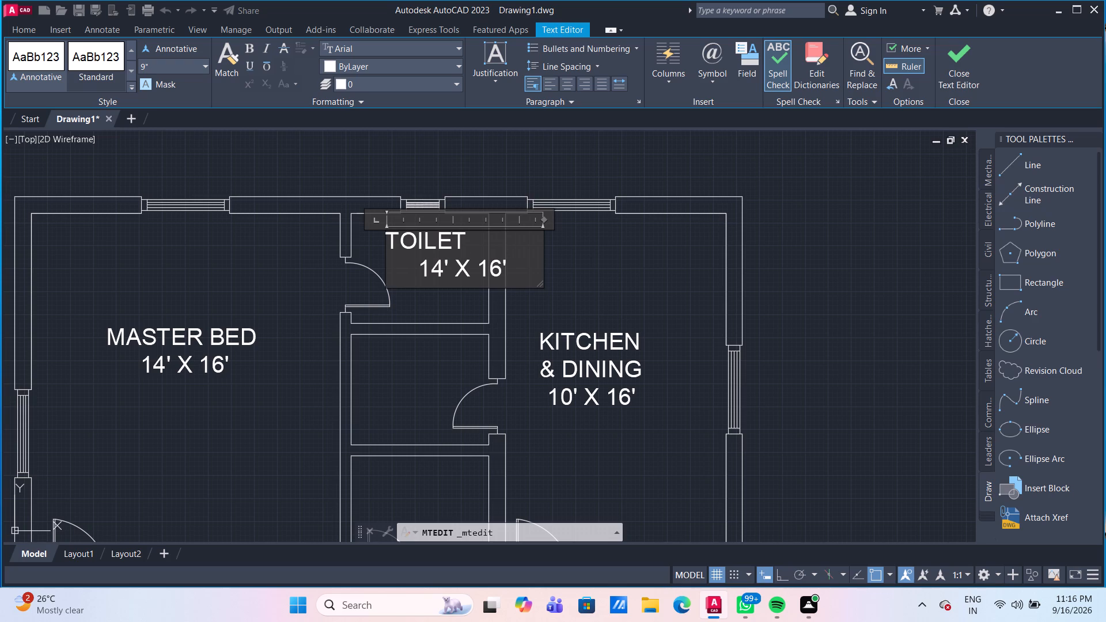
Remove the indent from the toilet label's size line and set its first dimension to 5'.
key("Down")
key("Left")
key("Left")
key("Left")
key("Left")
key("Right")
key("BackSpace")
key("BackSpace")
key("BackSpace")
key("BackSpace")
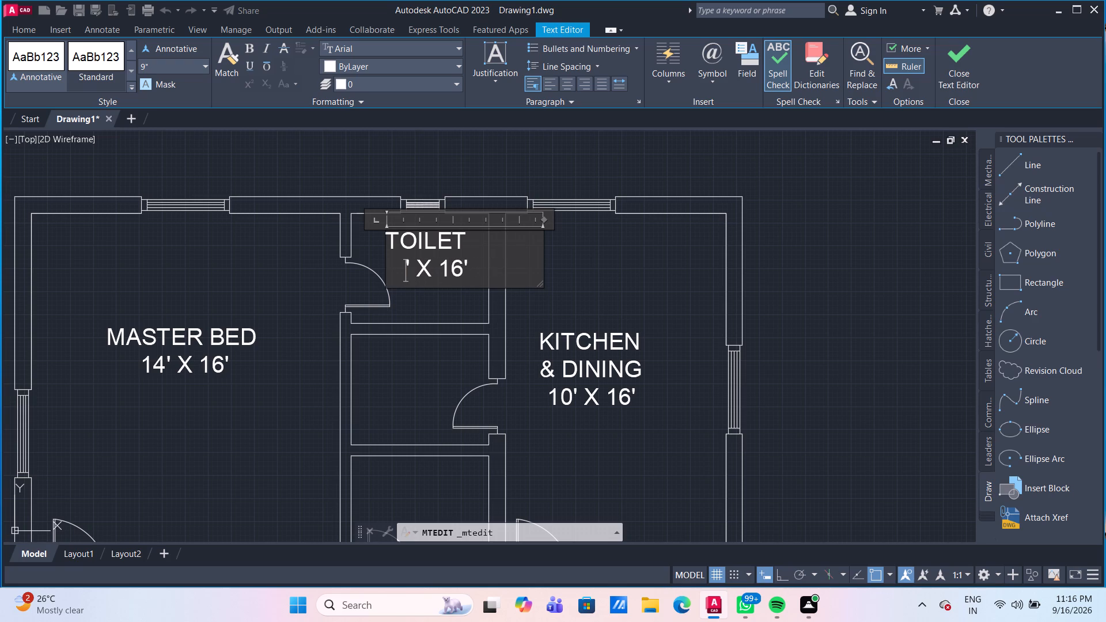
key("BackSpace")
key("BackSpace")
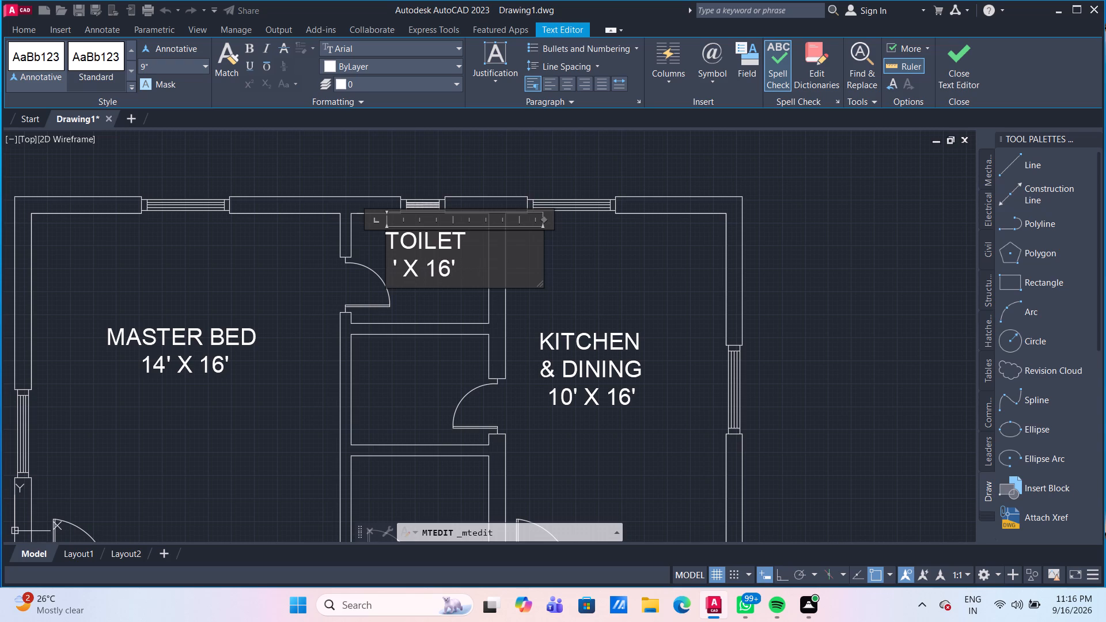
key("BackSpace")
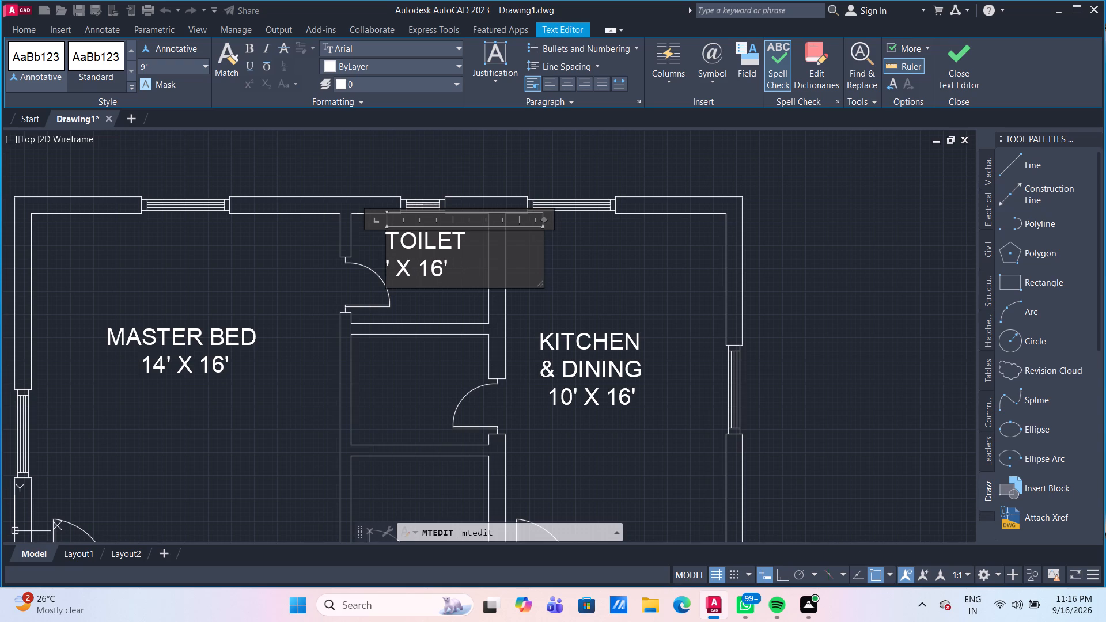
key("5")
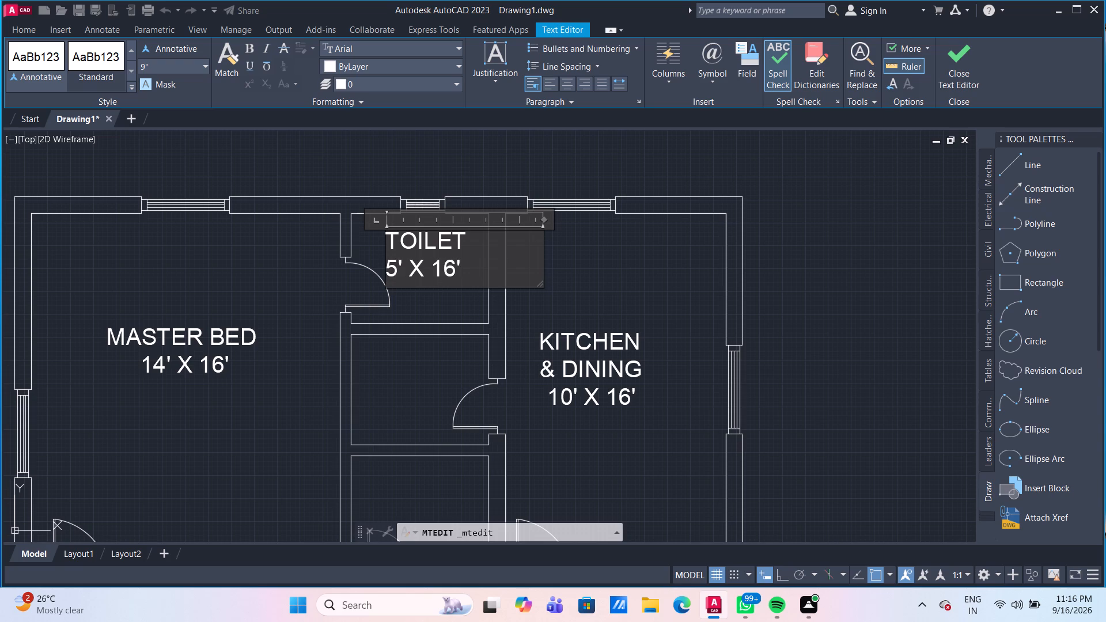
Set the second dimension in the toilet label's size line to 5'.
key("Right")
key("Right")
key("Right")
key("Right")
key("Right")
key("Right")
key("BackSpace")
key("BackSpace")
key("5")
Change the toilet label's first dimension to 6' so the size reads 6' X 5', and finish editing.
key("Left")
key("Left")
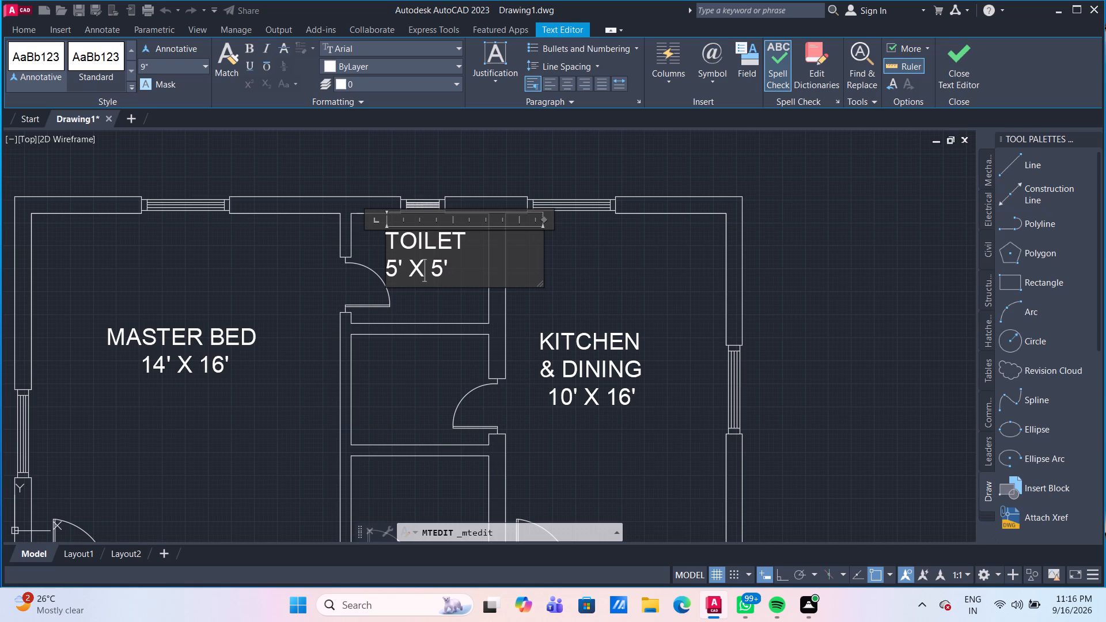
key("Left")
key("Left")
key("Left")
key("BackSpace")
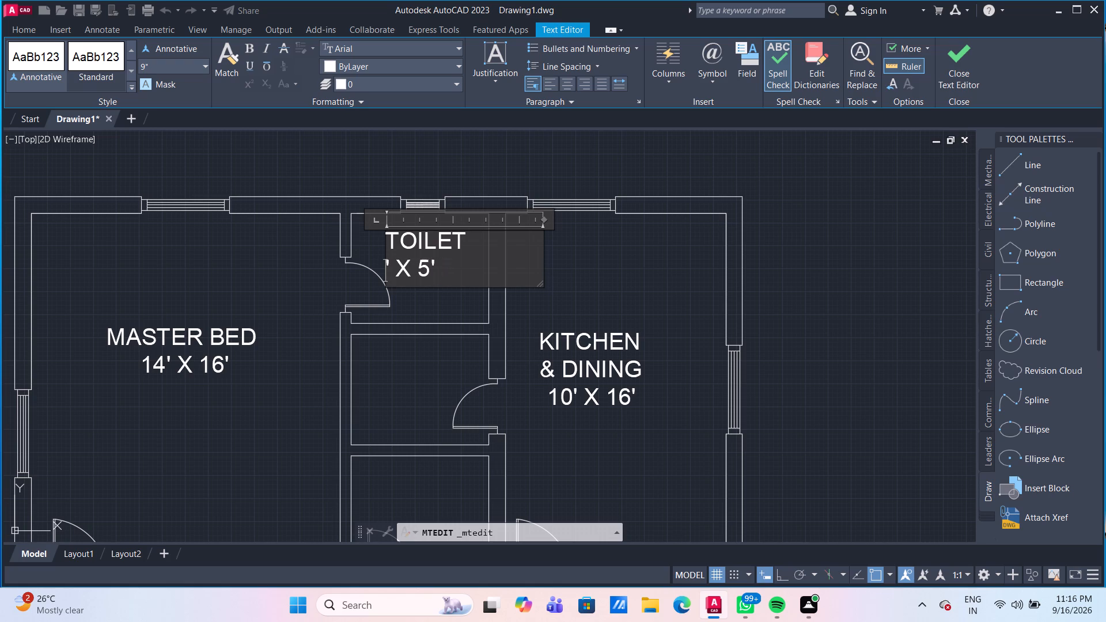
key("6")
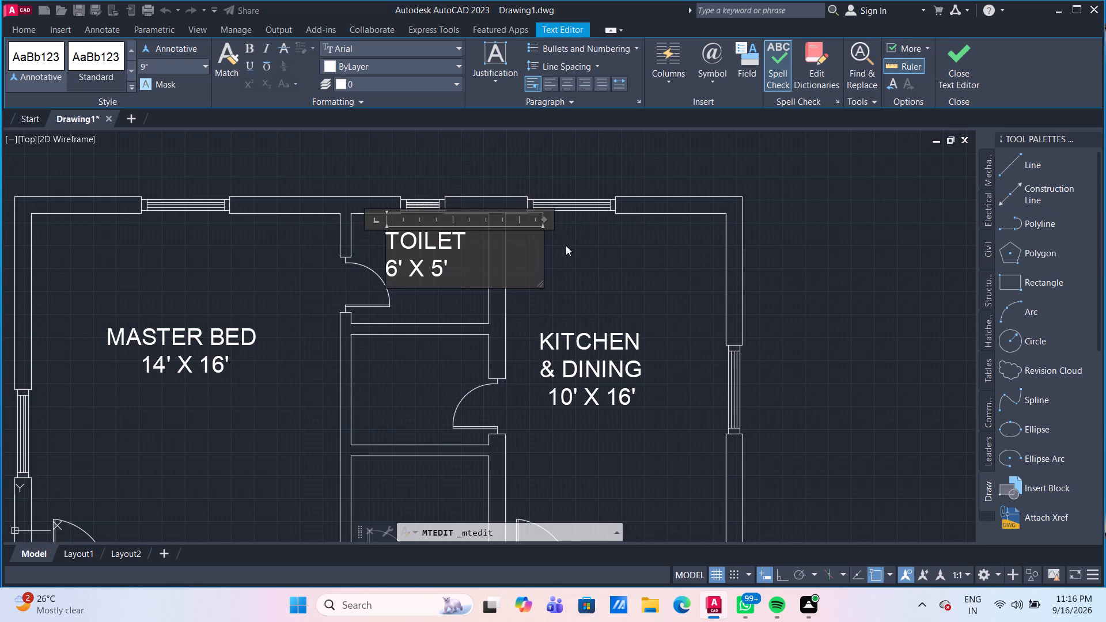
left_click(433, 295)
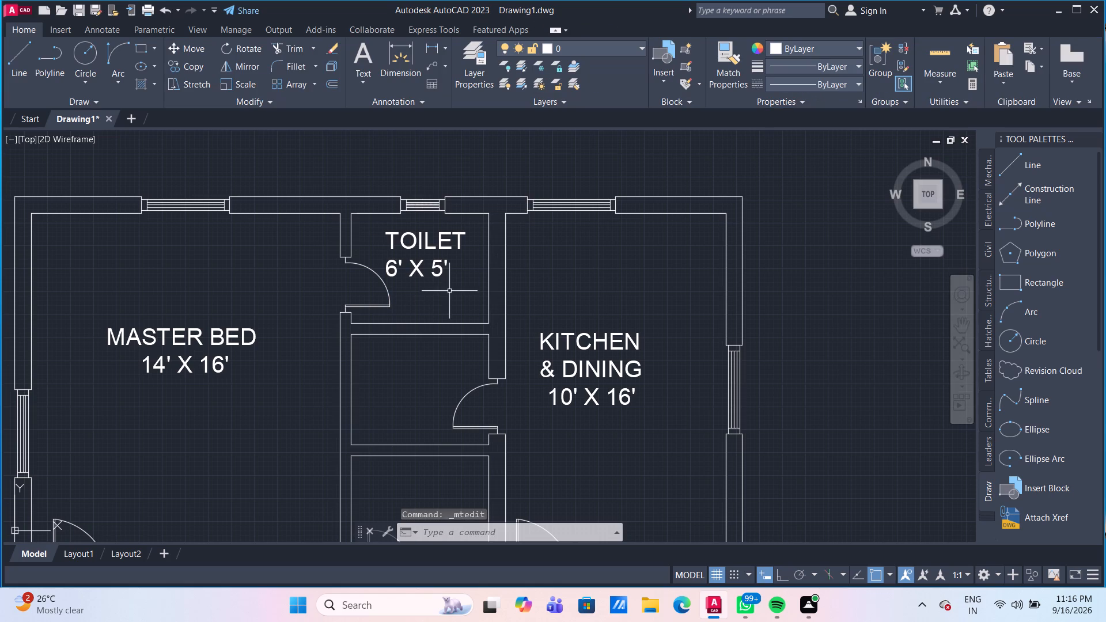
Indent the toilet label's 6' X 5' line by two spaces to centre it under TOILET, and finish editing.
double_click(391, 268)
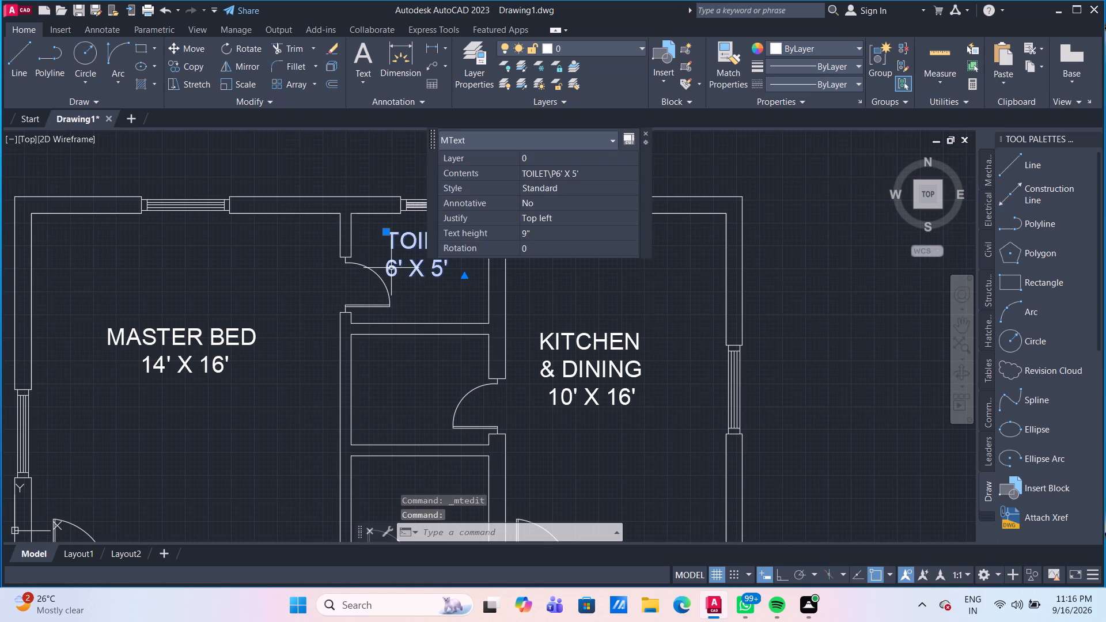
key("space")
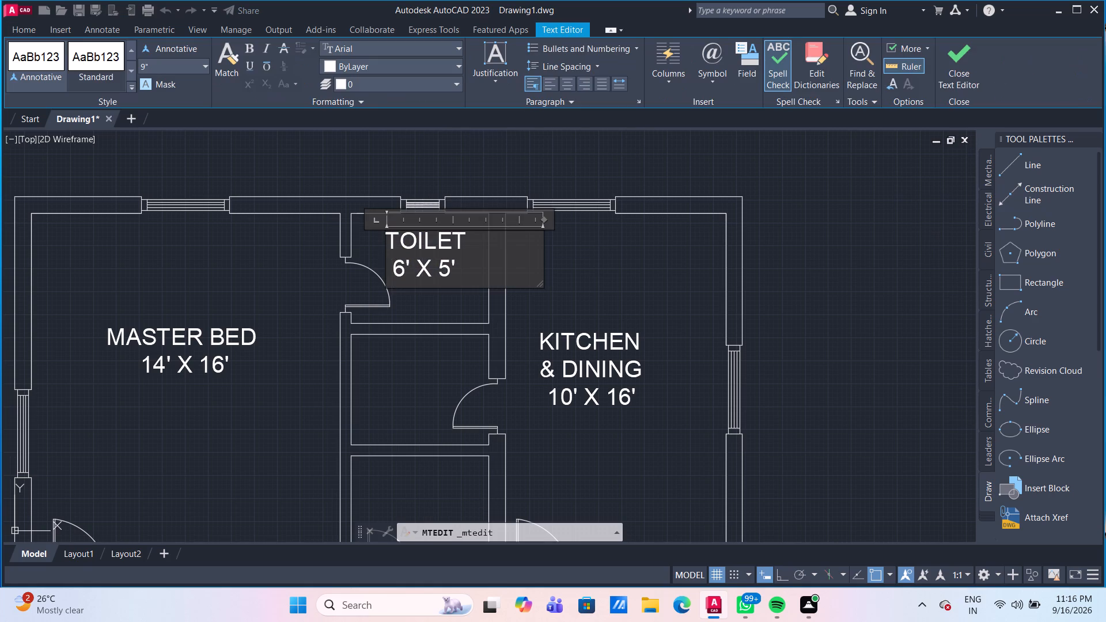
key("space")
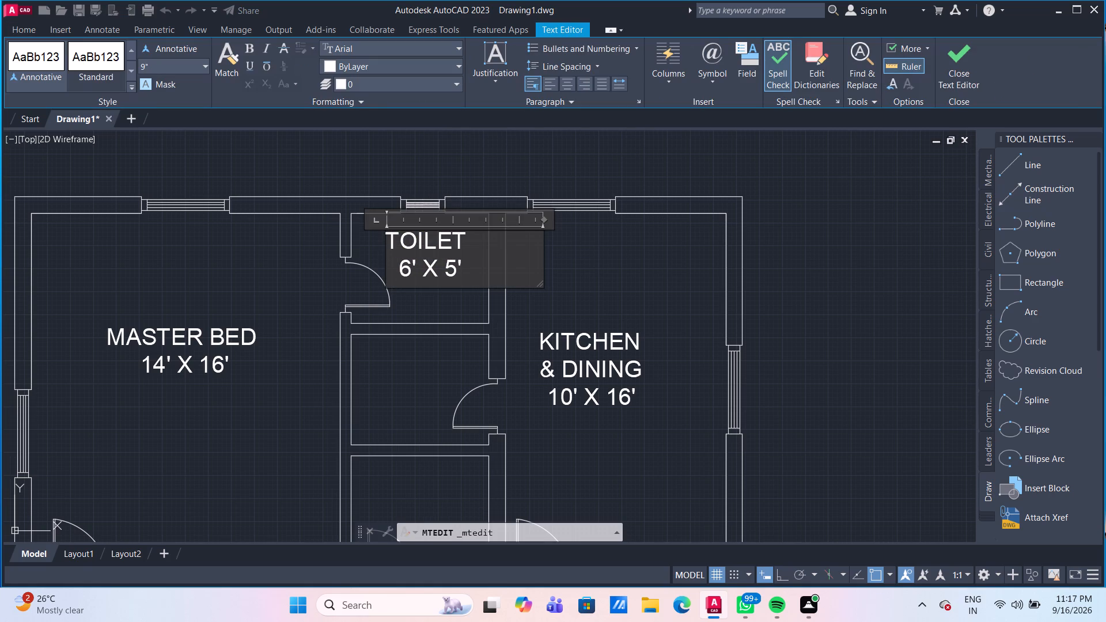
left_click(417, 295)
Copy the TOILET 6' X 5' label into the two small rooms below the toilet.
scroll(418, 279, "down", 2)
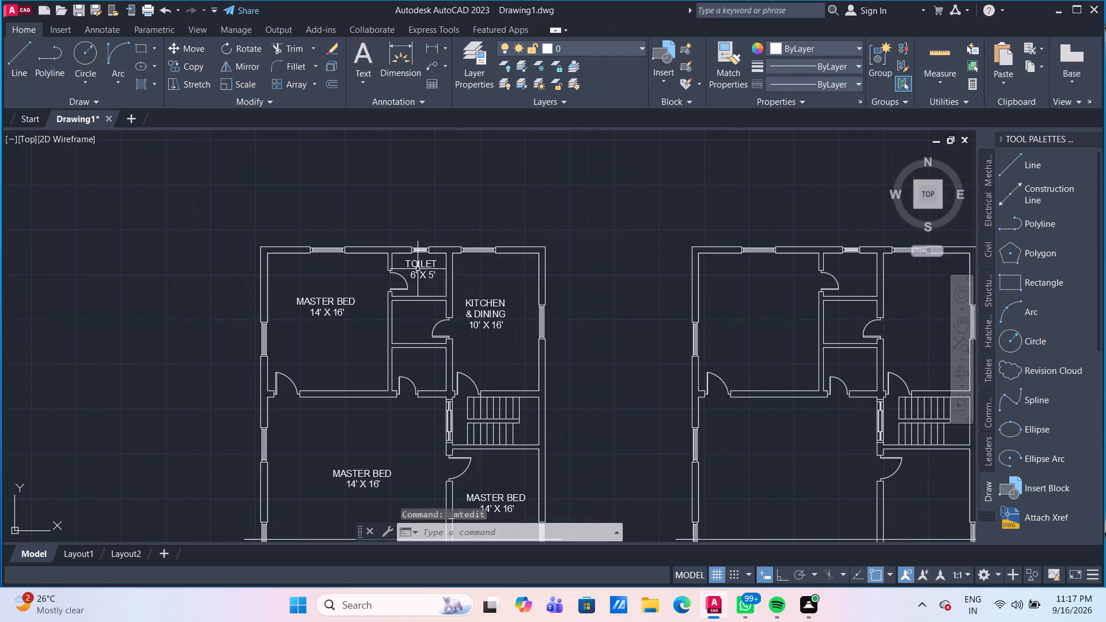
left_click(418, 269)
type("CO")
key("Return")
scroll(425, 304, "up", 2)
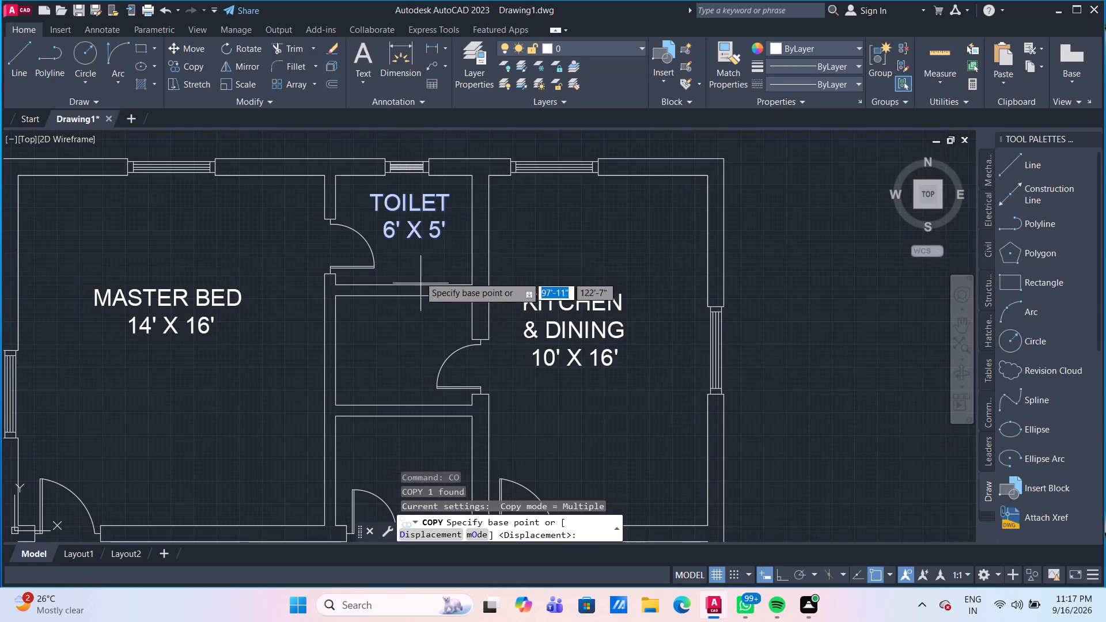
left_click(406, 203)
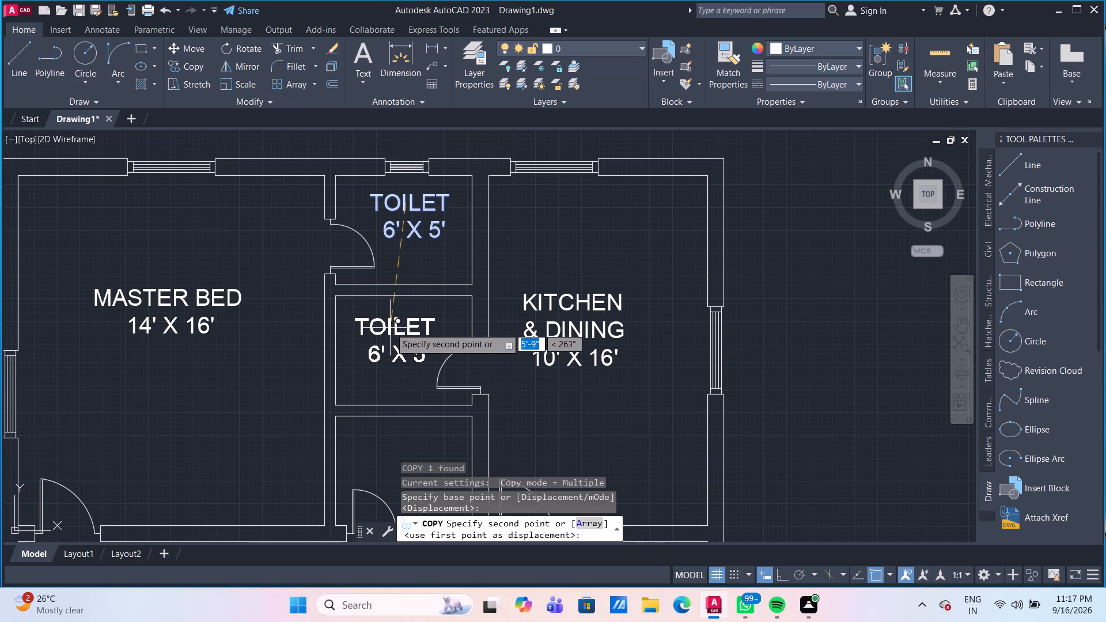
left_click(389, 335)
middle_click_drag(385, 401, 380, 315)
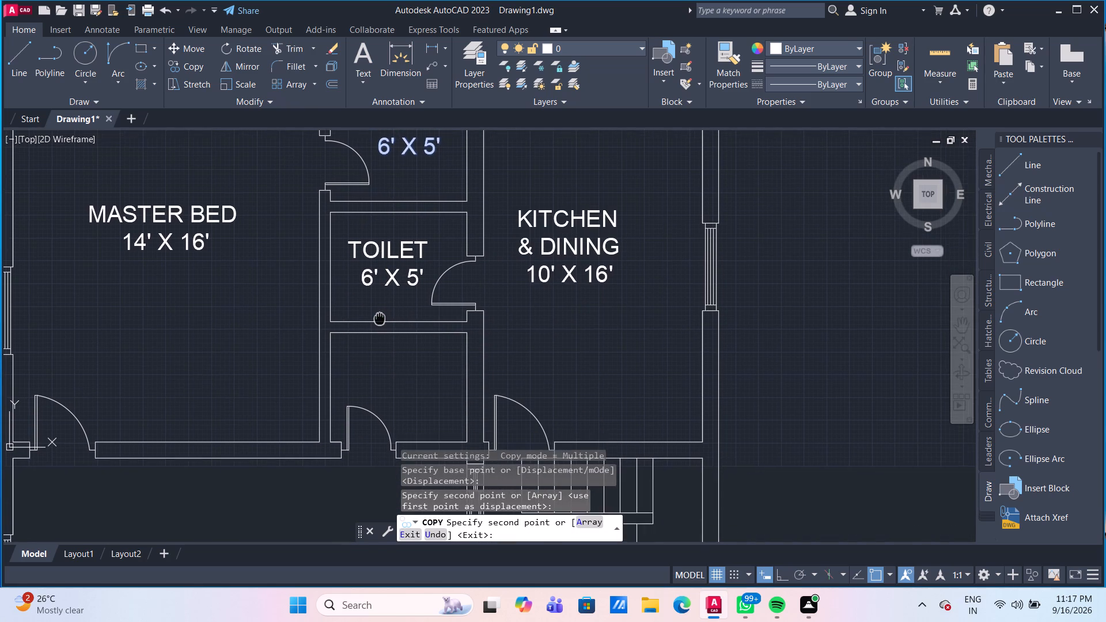
middle_click_drag(380, 315, 380, 264)
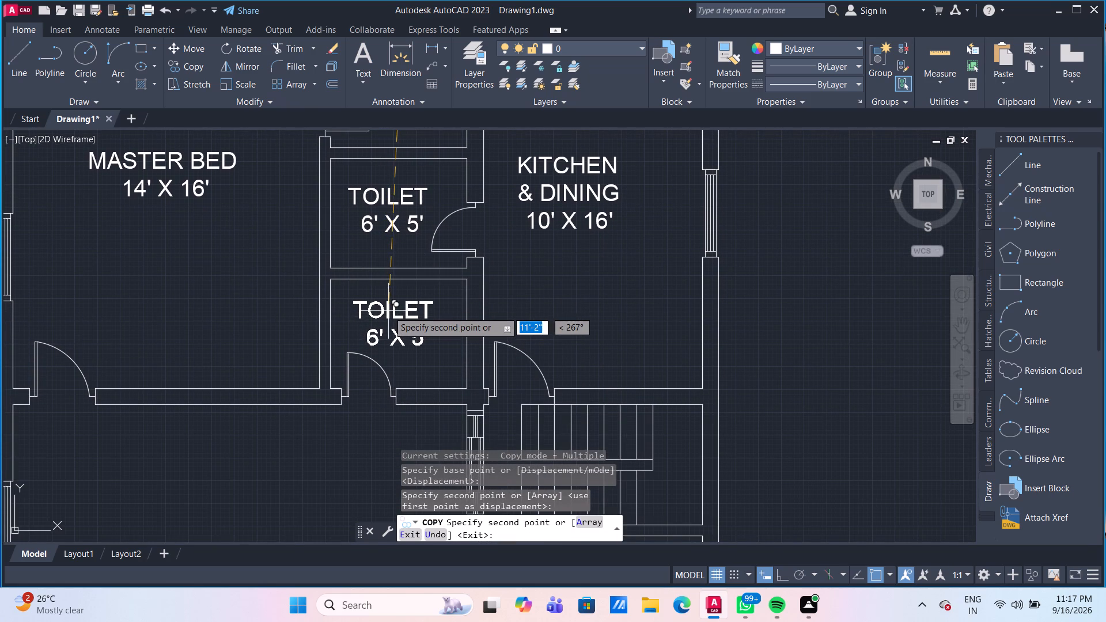
left_click(393, 312)
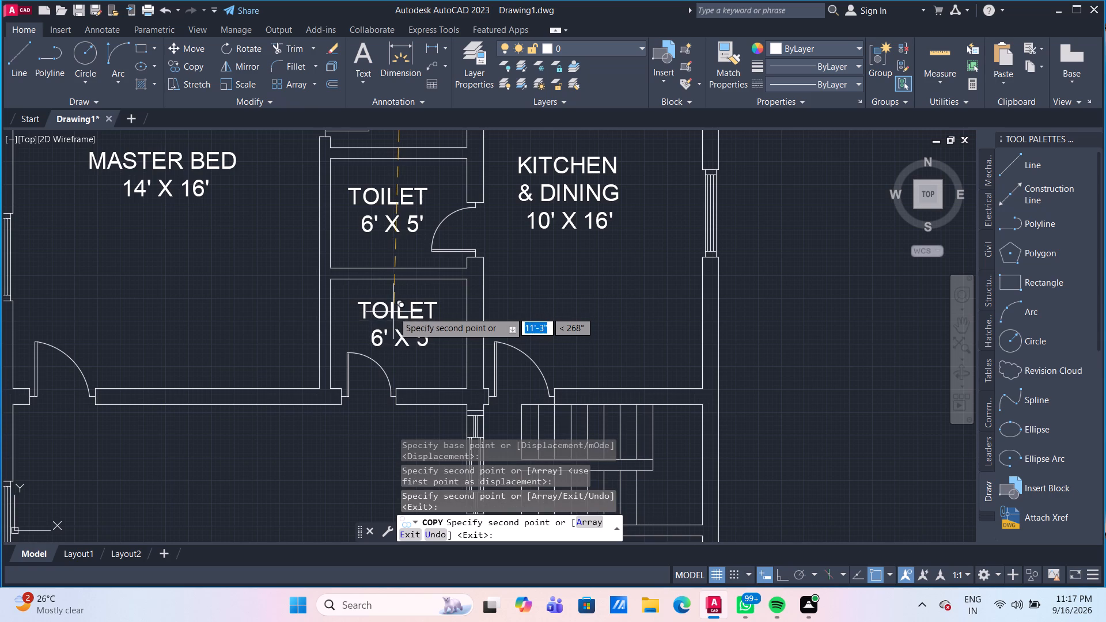
key("Escape")
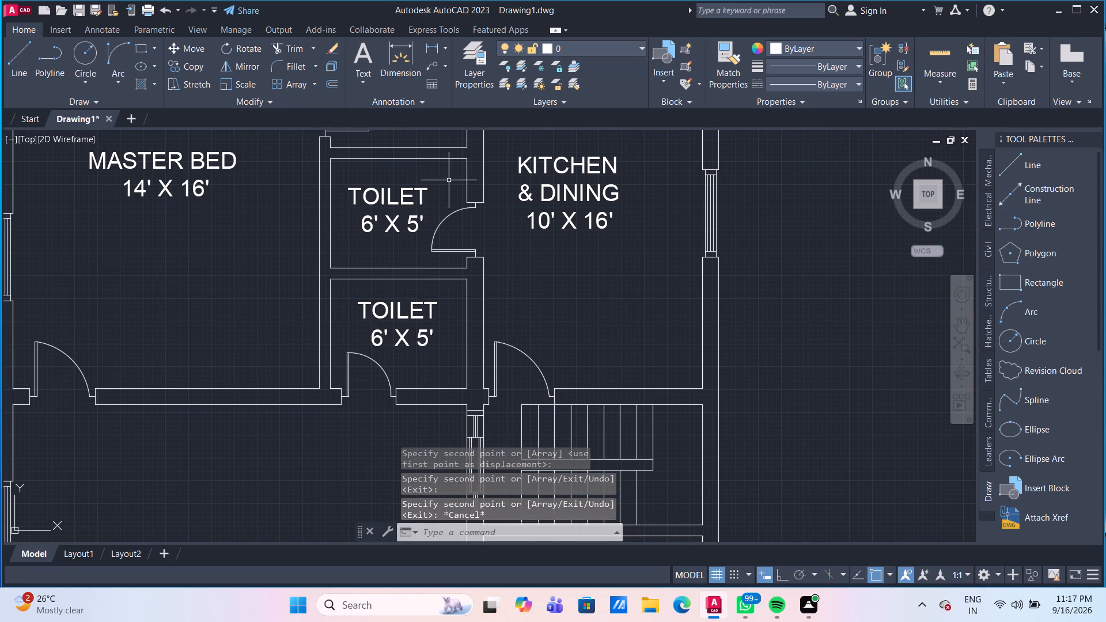
Rename the copied label in the middle small room, directly below the toilet, as STORE and finish editing.
double_click(426, 198)
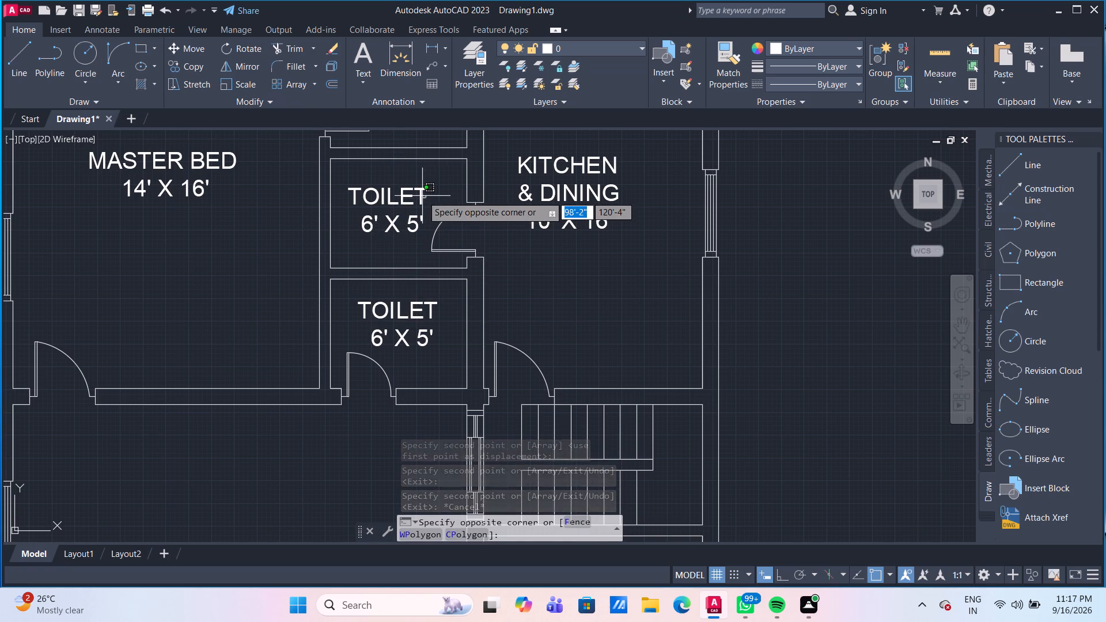
double_click(422, 196)
key("BackSpace")
key("BackSpace")
key("BackSpace")
key("BackSpace")
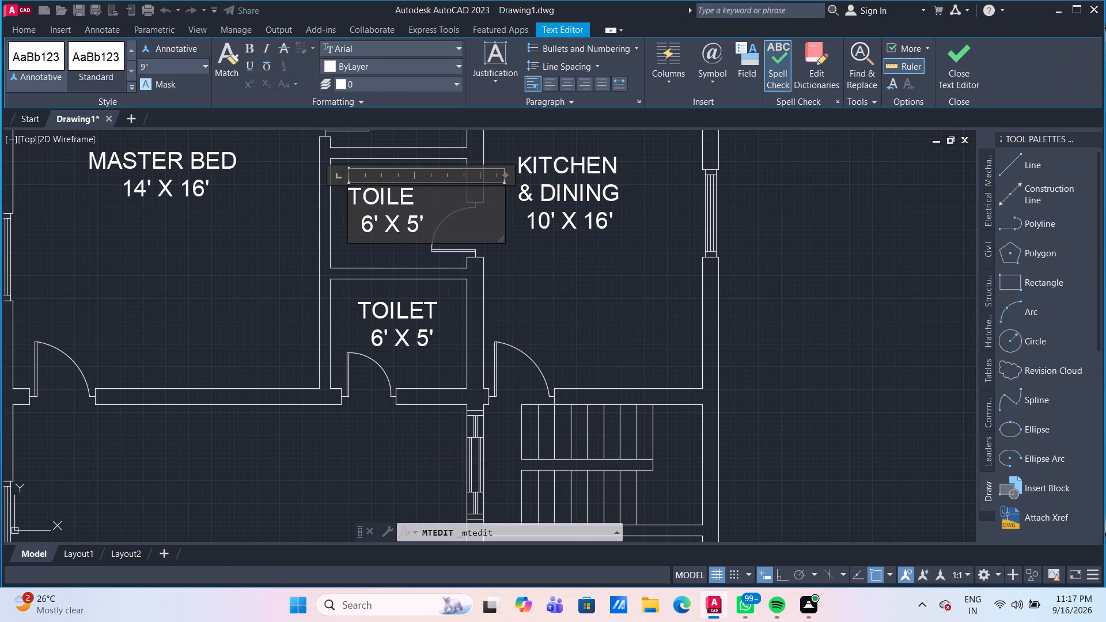
key("BackSpace")
key("BackSpace")
type("STORE")
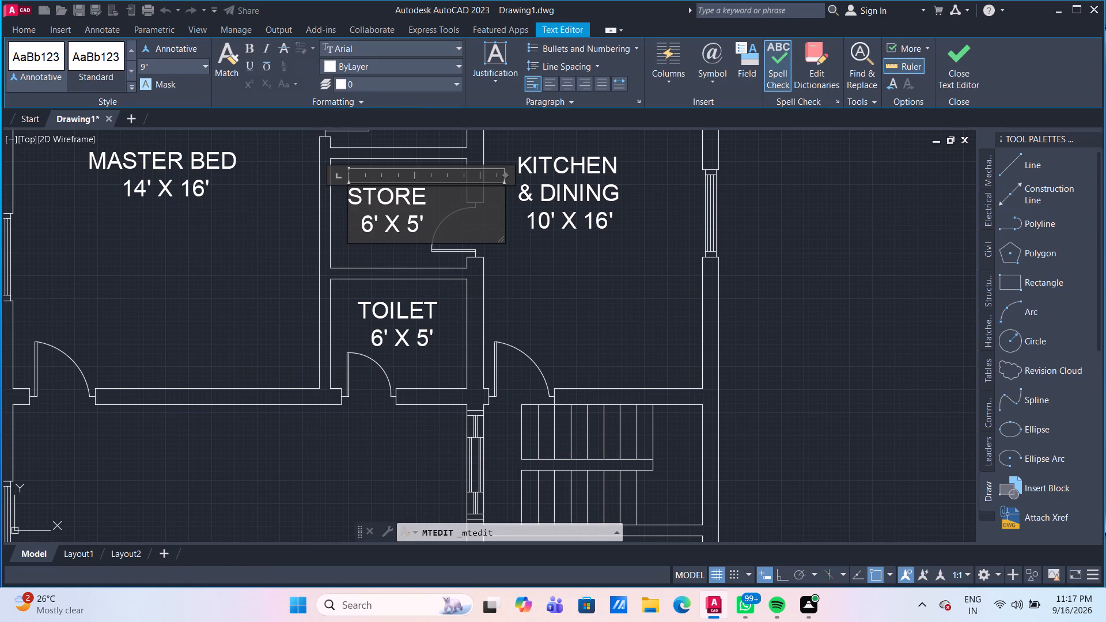
left_click(435, 305)
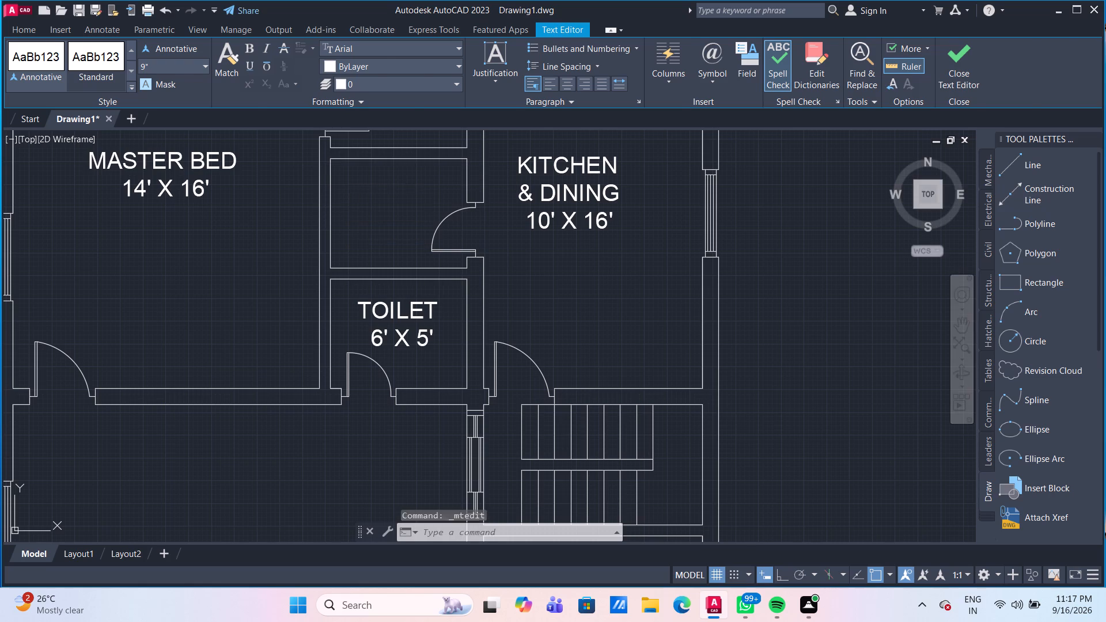
Rename the copied label in the small room below the store as POOJA and finish editing.
double_click(435, 305)
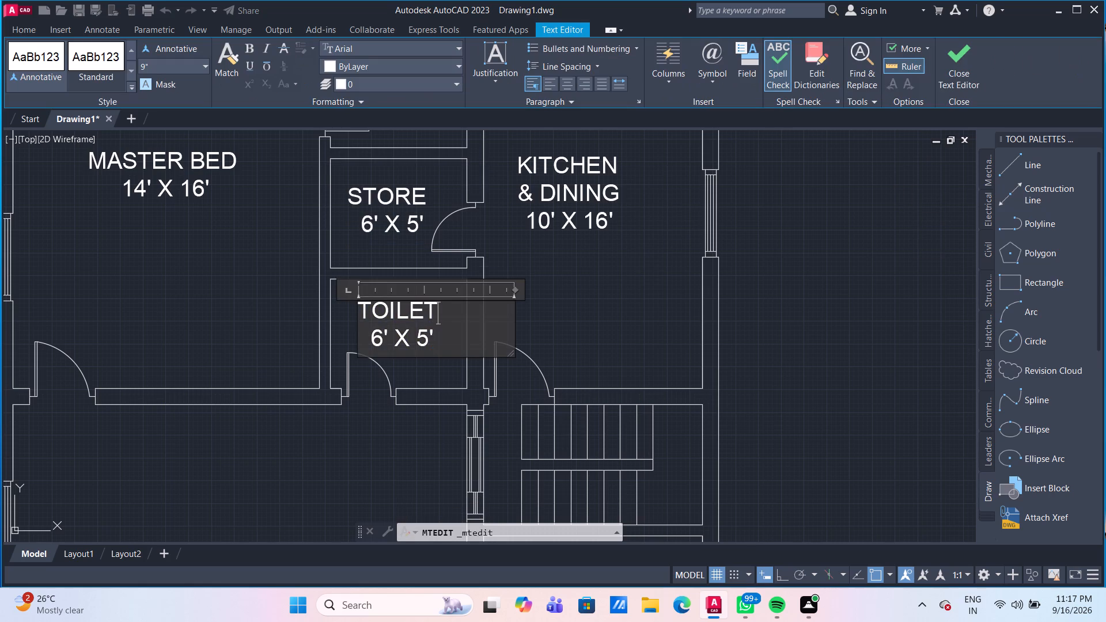
key("BackSpace")
key("BackSpace")
key("BackSpace")
key("BackSpace")
key("BackSpace")
key("BackSpace")
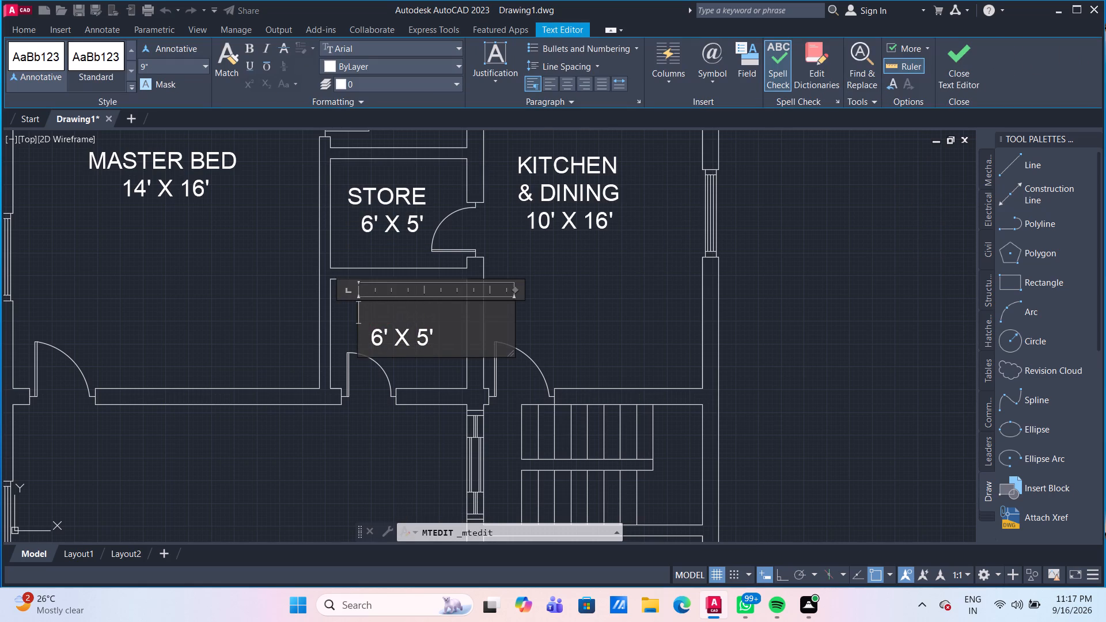
type("POOJA")
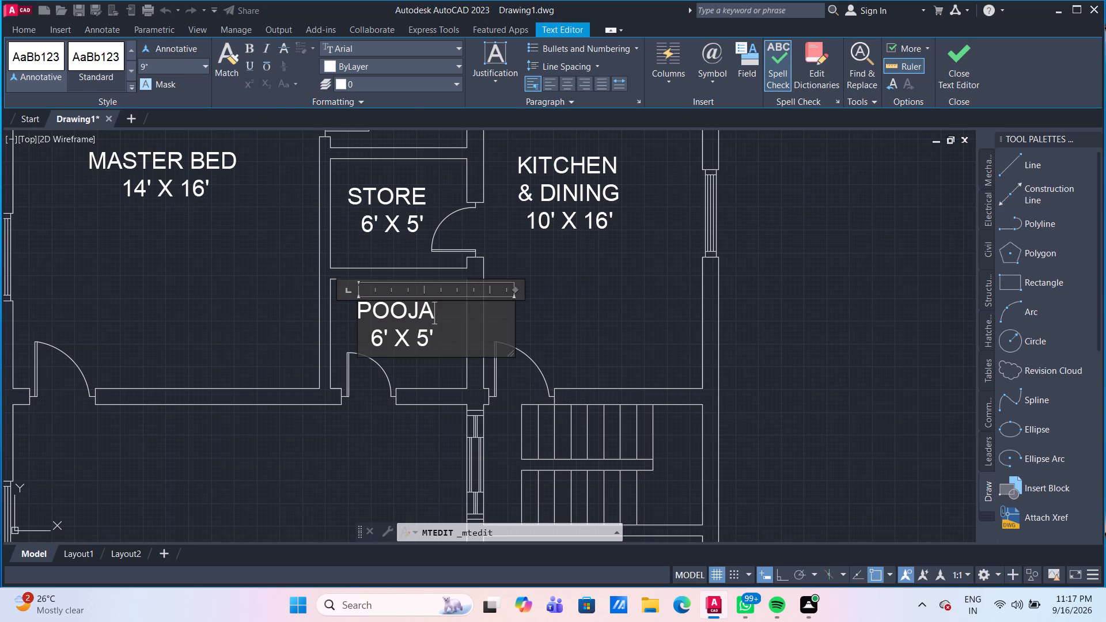
left_click(571, 283)
Set the first dimension to 10' in the MASTER BED label of the room below the staircase, and finish editing.
scroll(558, 289, "down", 3)
scroll(531, 364, "up", 1)
middle_click_drag(515, 390, 511, 356)
scroll(511, 356, "down", 1)
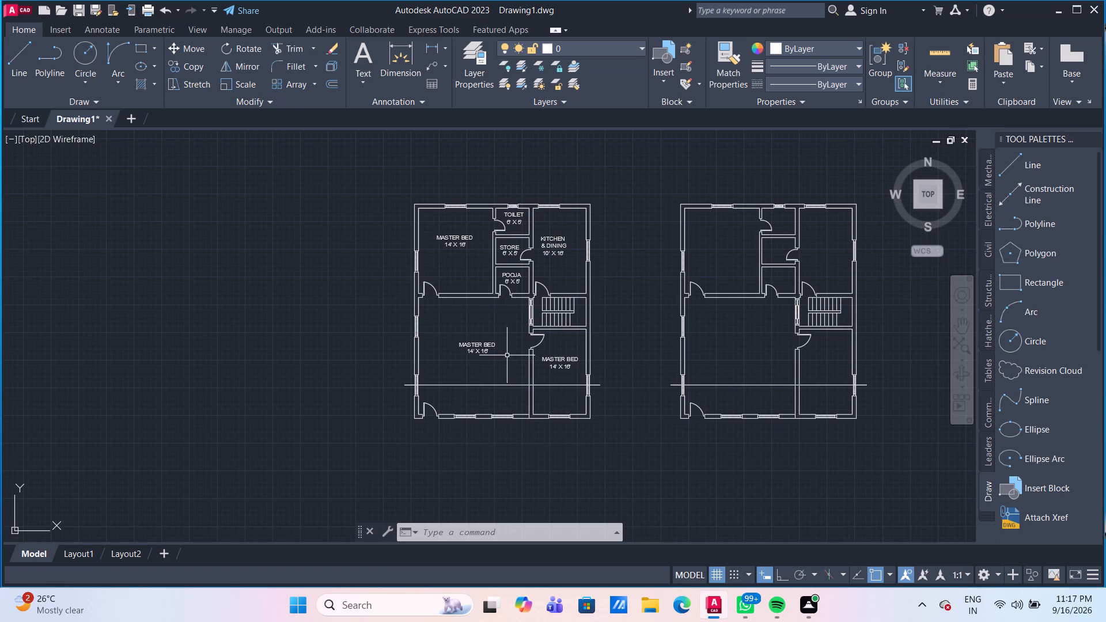
scroll(583, 378, "up", 3)
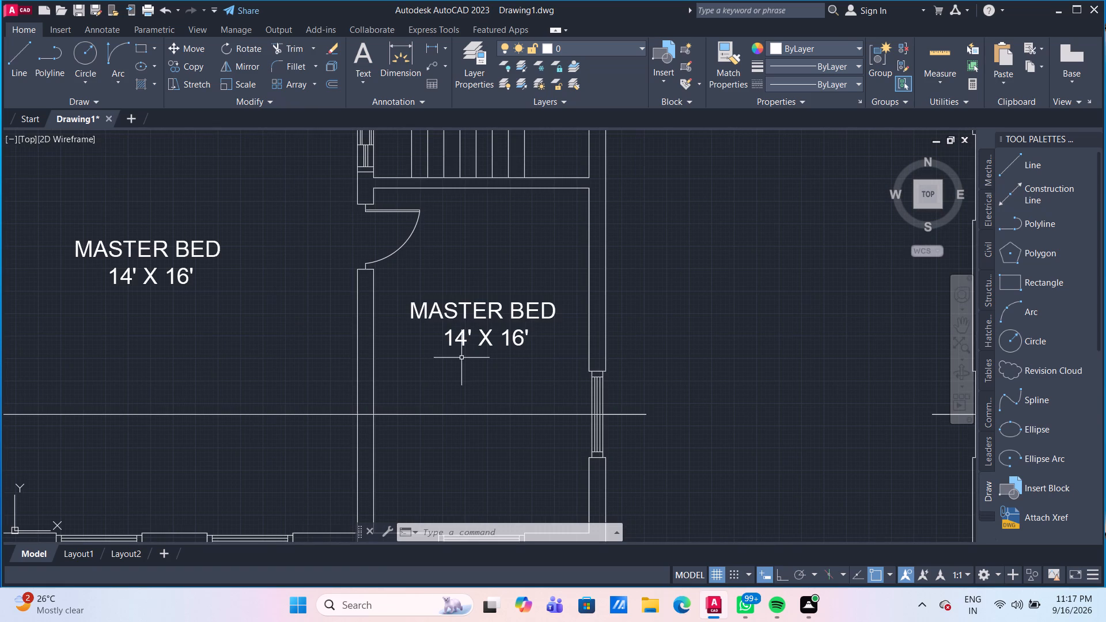
double_click(466, 343)
key("BackSpace")
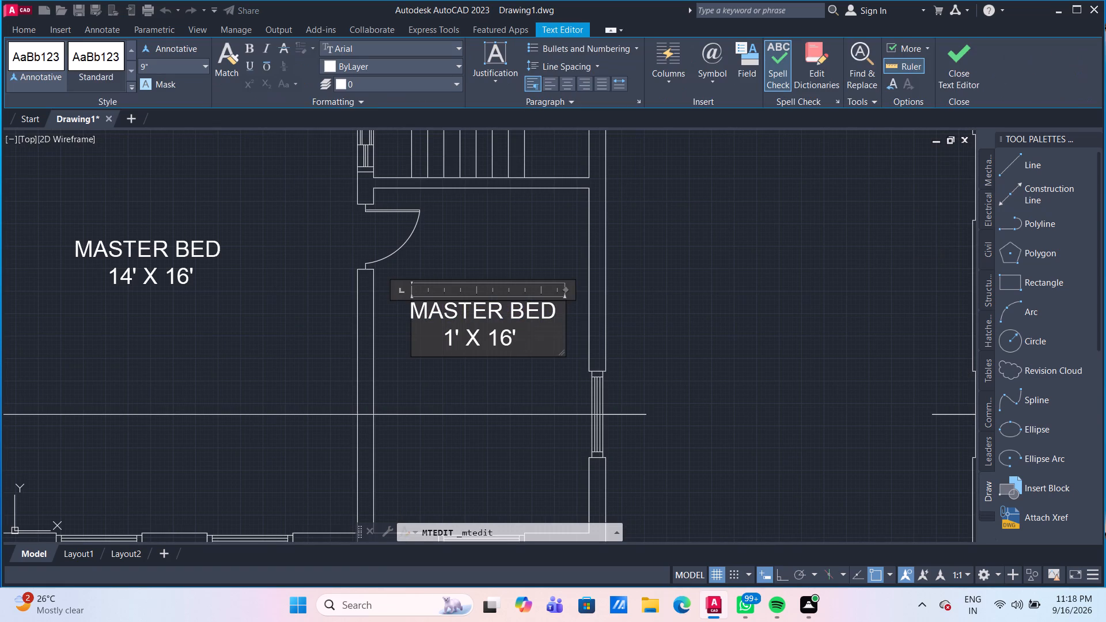
key("0")
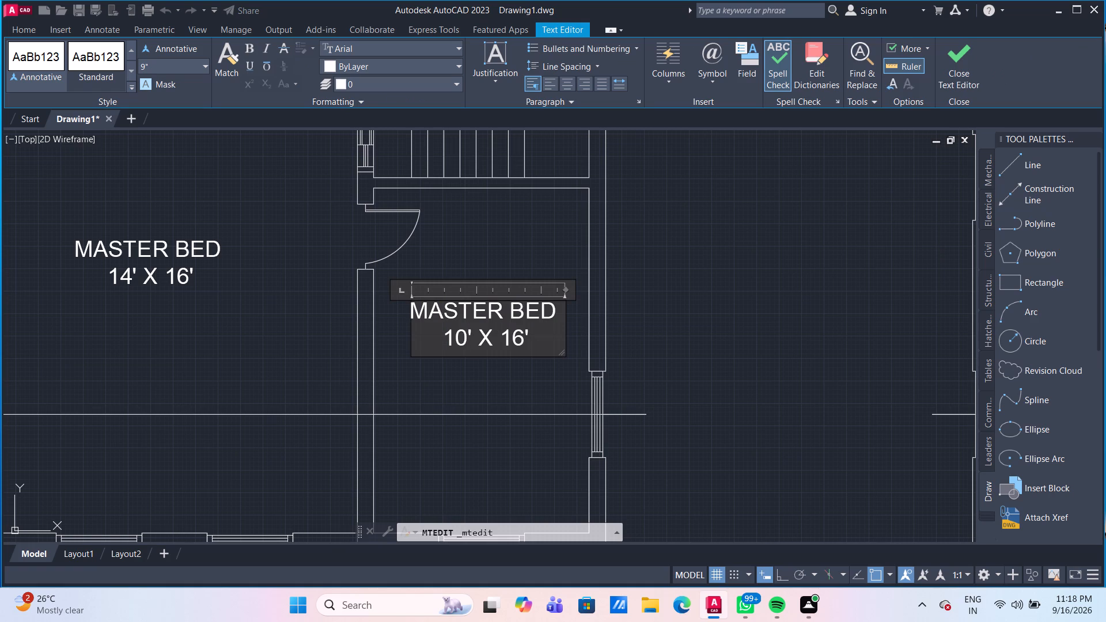
left_click(233, 351)
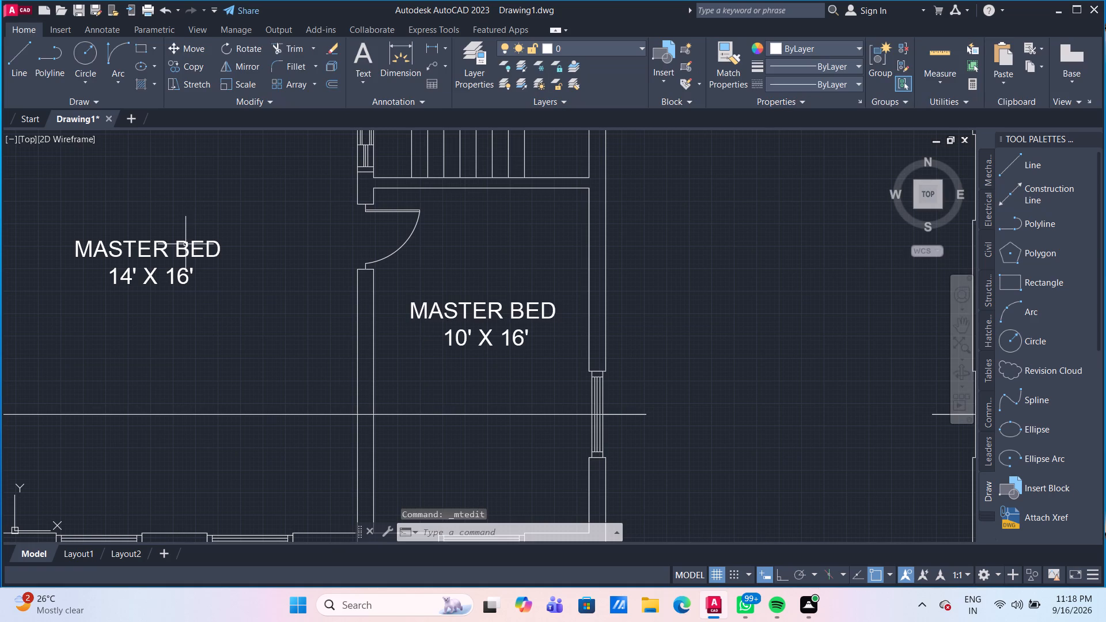
Replace the name MASTER BED with HALL in the label of the large room beside the 10' X 16' bedroom.
double_click(185, 244)
key("Right")
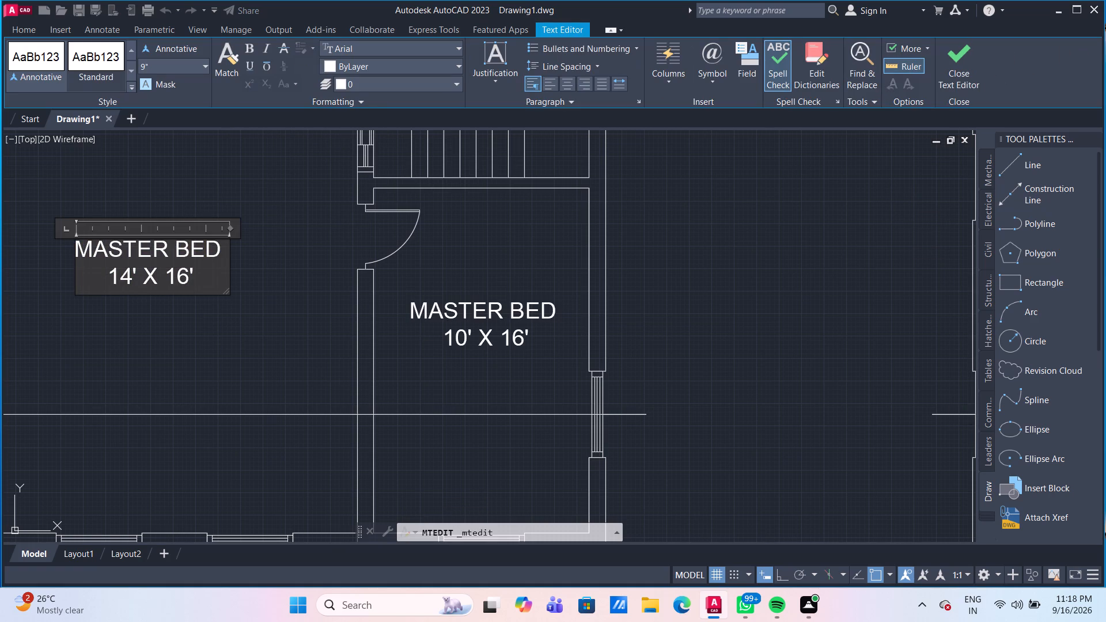
key("Right")
key("BackSpace")
key("BackSpace")
key("BackSpace")
key("BackSpace")
key("BackSpace")
key("BackSpace")
key("BackSpace")
key("BackSpace")
key("BackSpace")
key("BackSpace")
key("BackSpace")
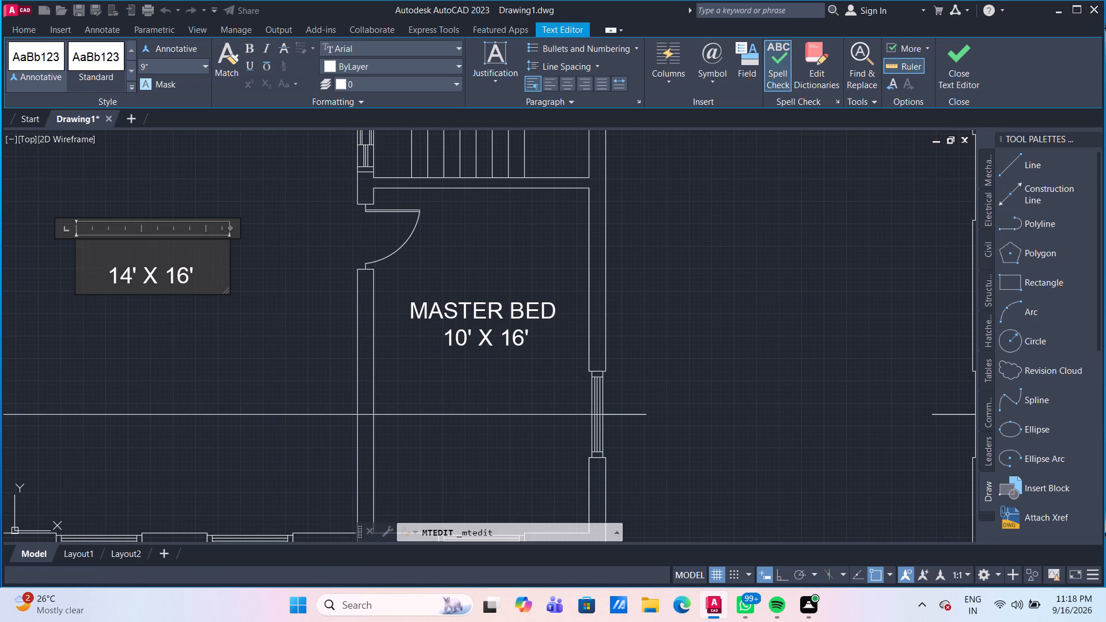
type("HA")
key("space")
key("space")
key("BackSpace")
key("BackSpace")
type("LL")
Remove the indent from the hall label's size line and change the size to 20'9" X 22'.
key("Down")
key("BackSpace")
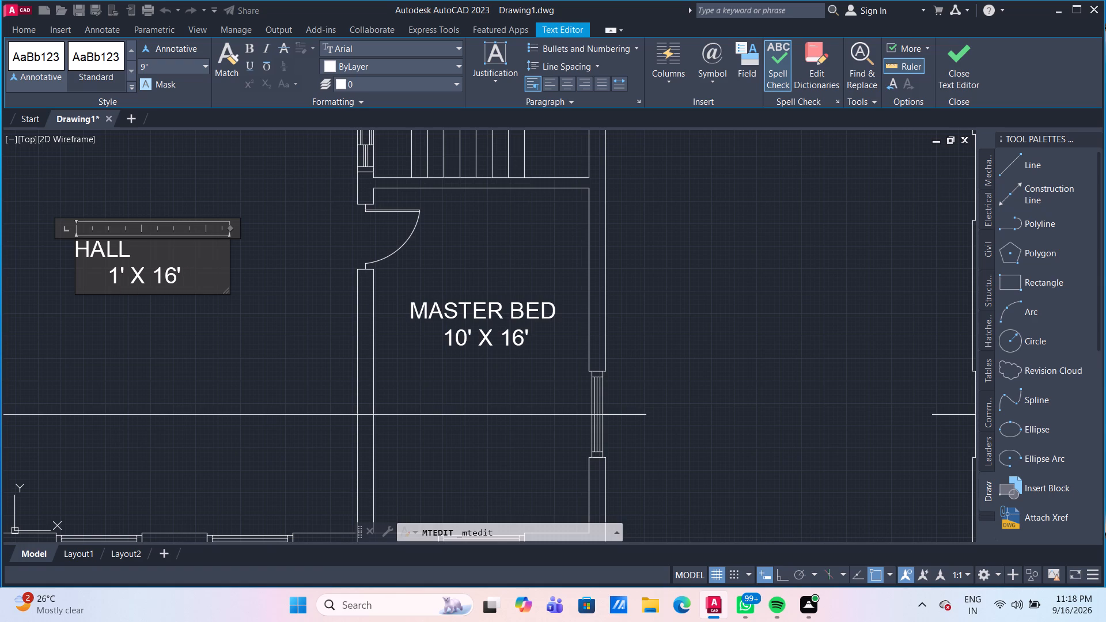
key("BackSpace")
key("BackSpace")
key("BackSpace")
key("BackSpace")
key("BackSpace")
key("BackSpace")
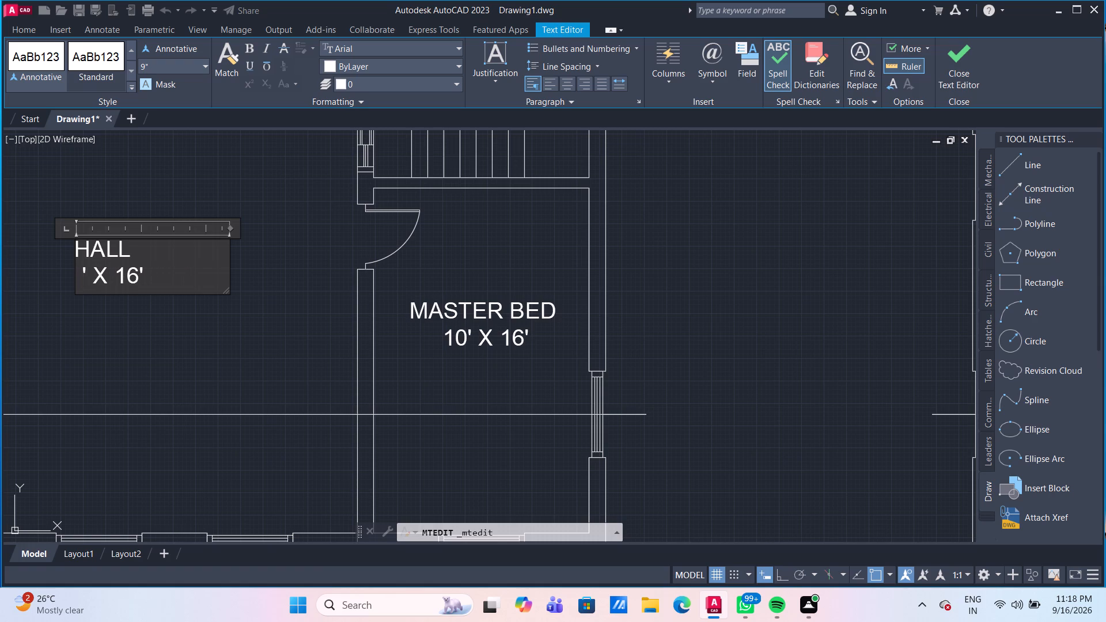
type("20")
key("Right")
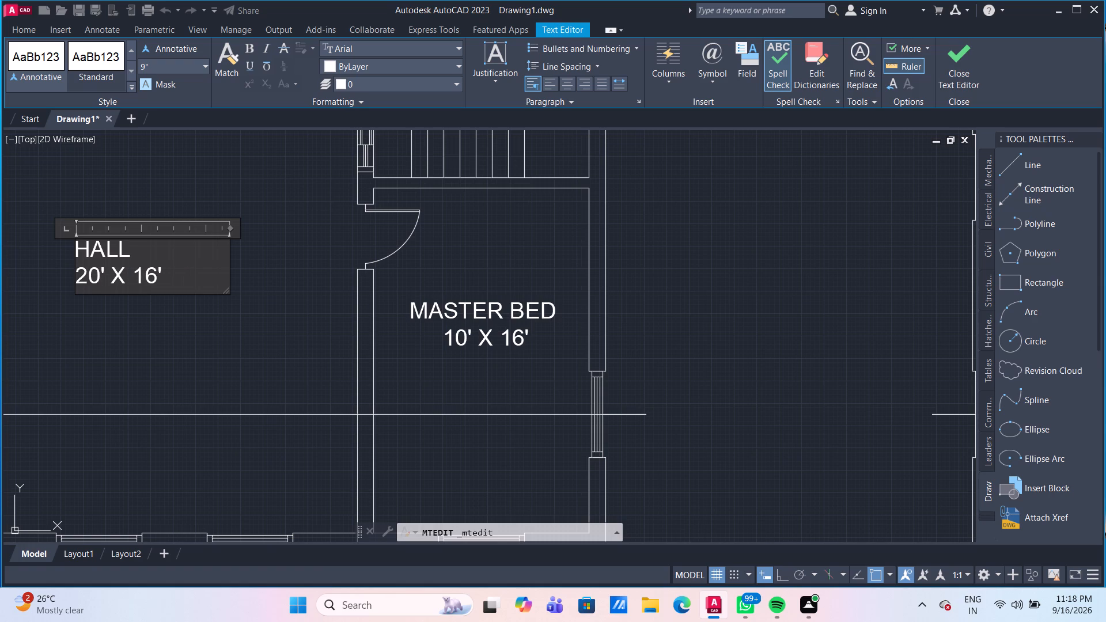
type("9\"")
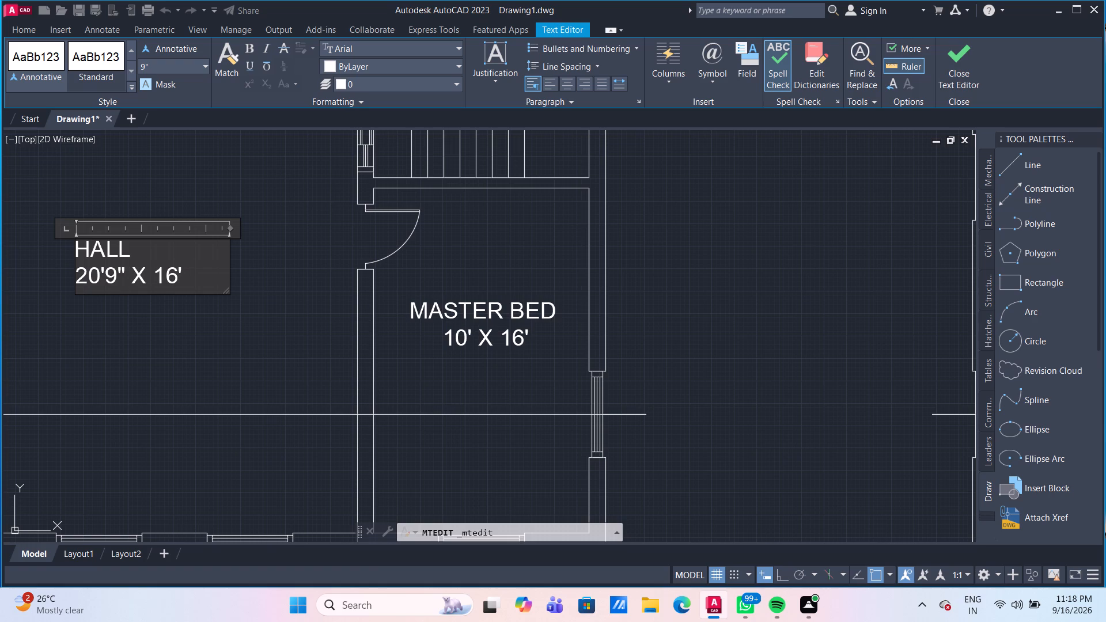
key("Right")
key("Right")
key("Right")
key("Right")
key("Right")
key("BackSpace")
key("BackSpace")
type("22")
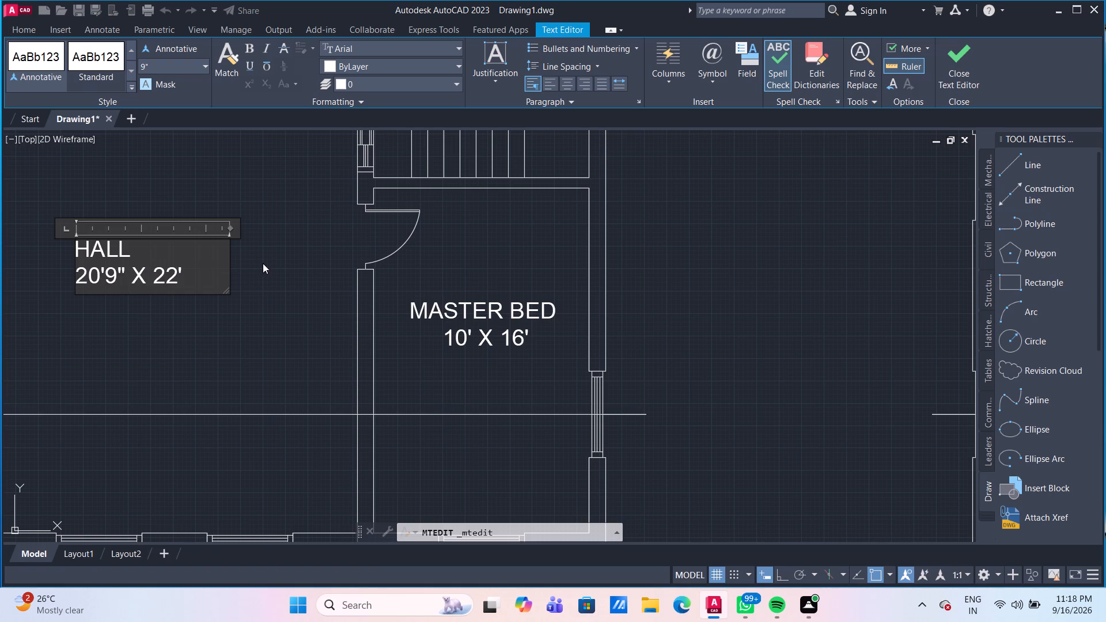
Indent the name HALL by five spaces to centre it above its size line, and finish editing.
left_click(79, 251)
key("space")
key("space")
key("space")
key("space")
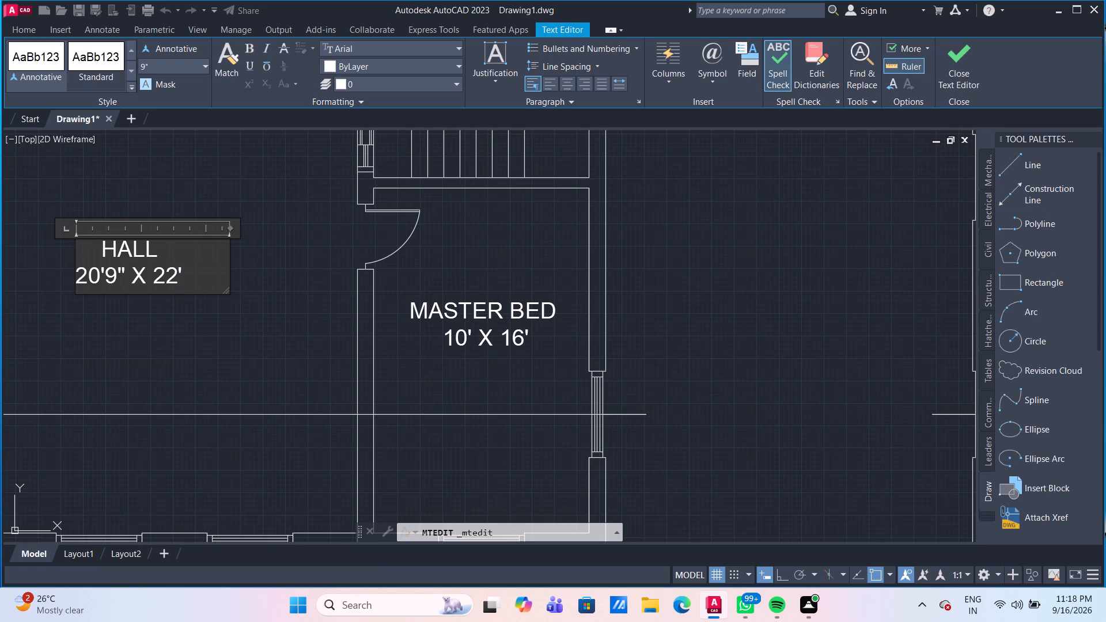
key("space")
left_click(137, 333)
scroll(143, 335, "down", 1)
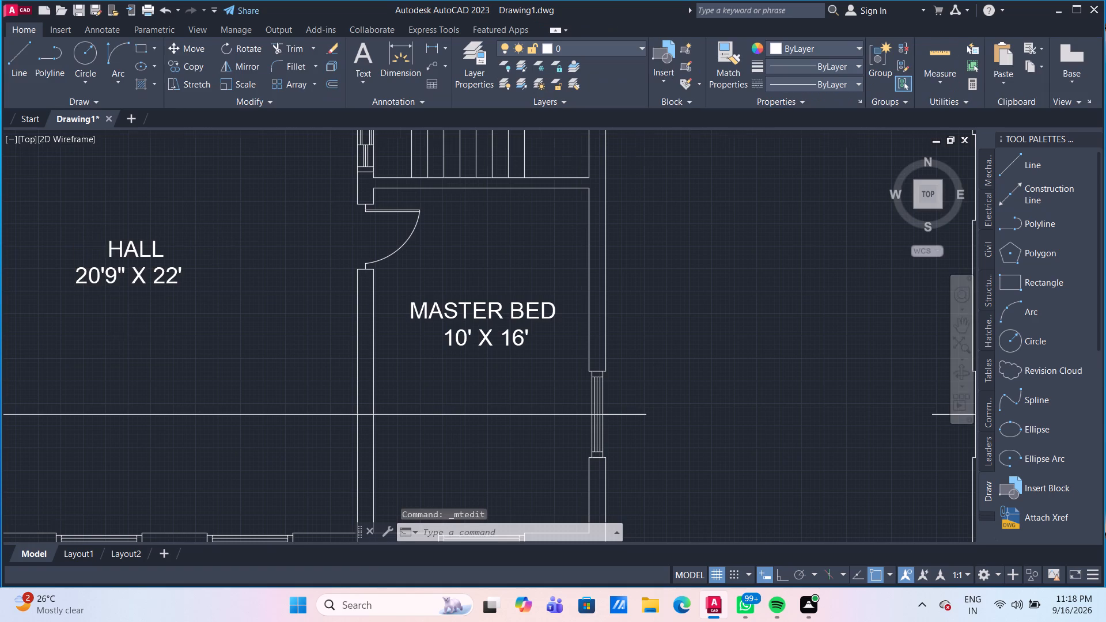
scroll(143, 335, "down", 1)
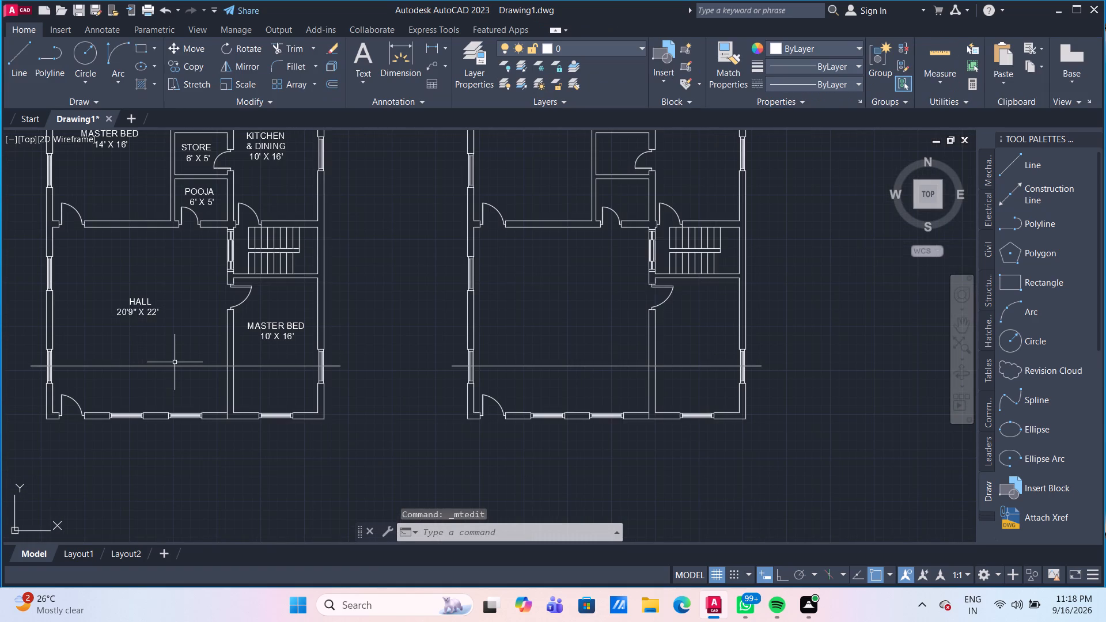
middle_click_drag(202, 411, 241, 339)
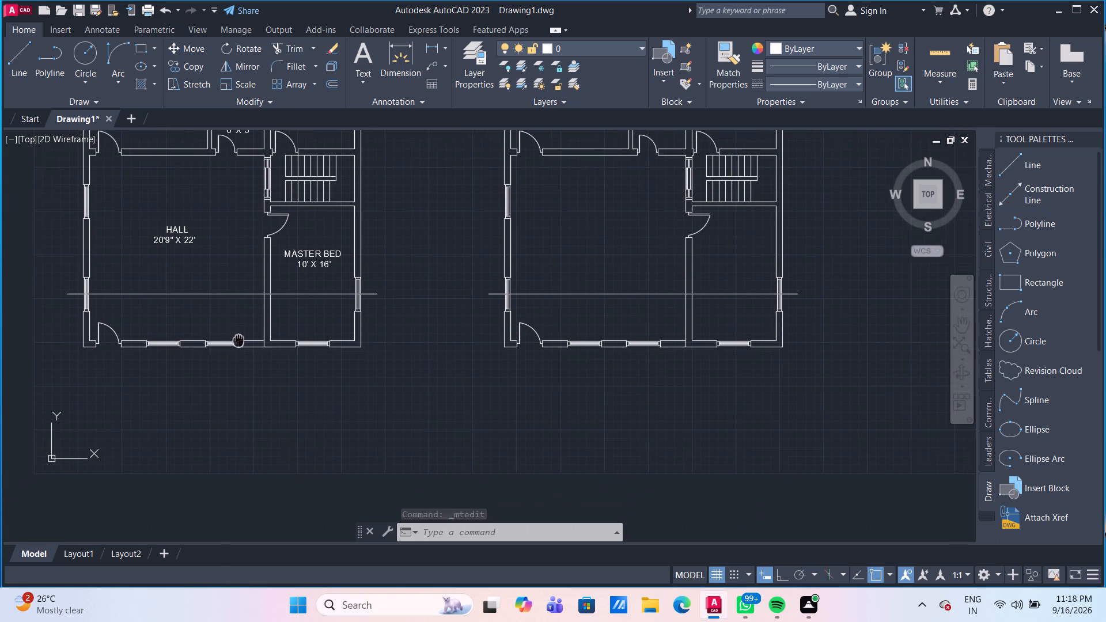
Copy the 10' X 16' MASTER BED label to just outside the window in that room's bottom wall.
middle_click_drag(241, 339, 266, 345)
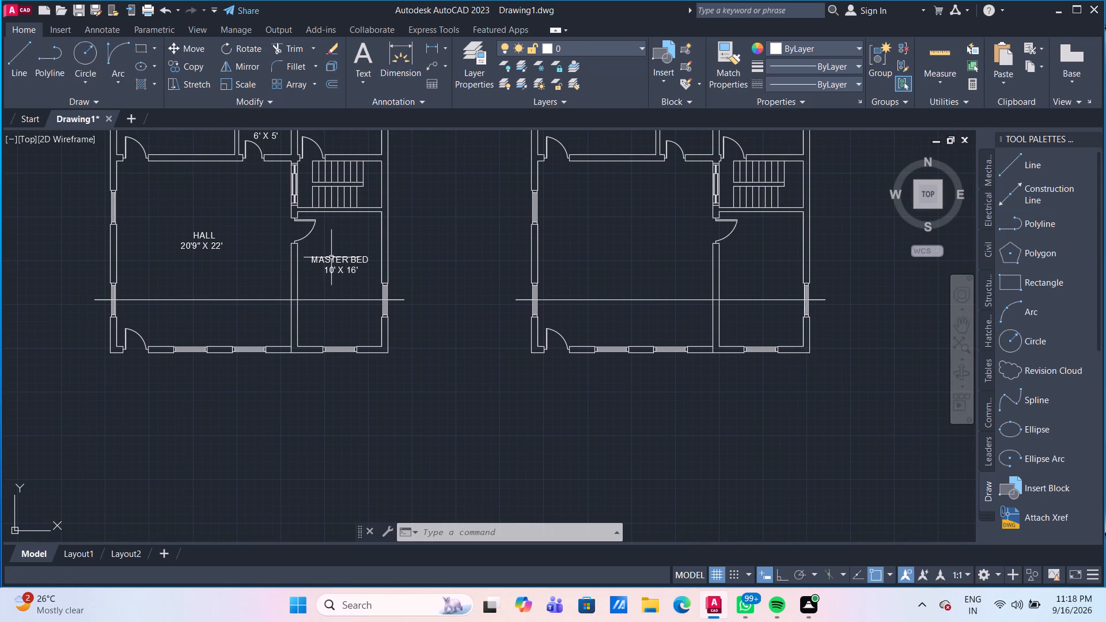
left_click(331, 257)
type("CO")
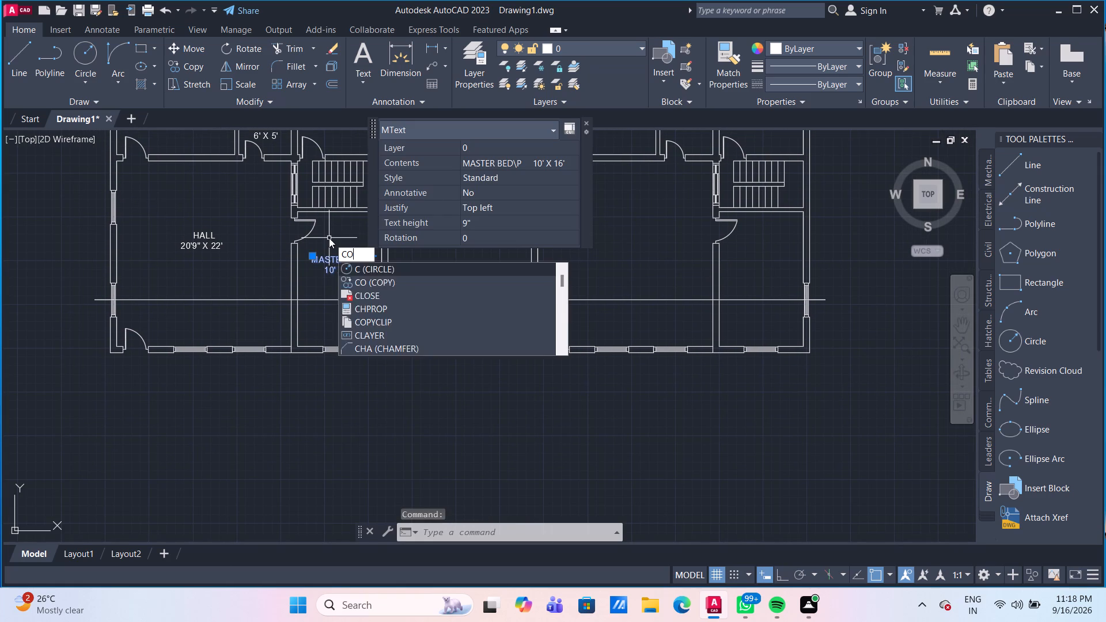
key("Return")
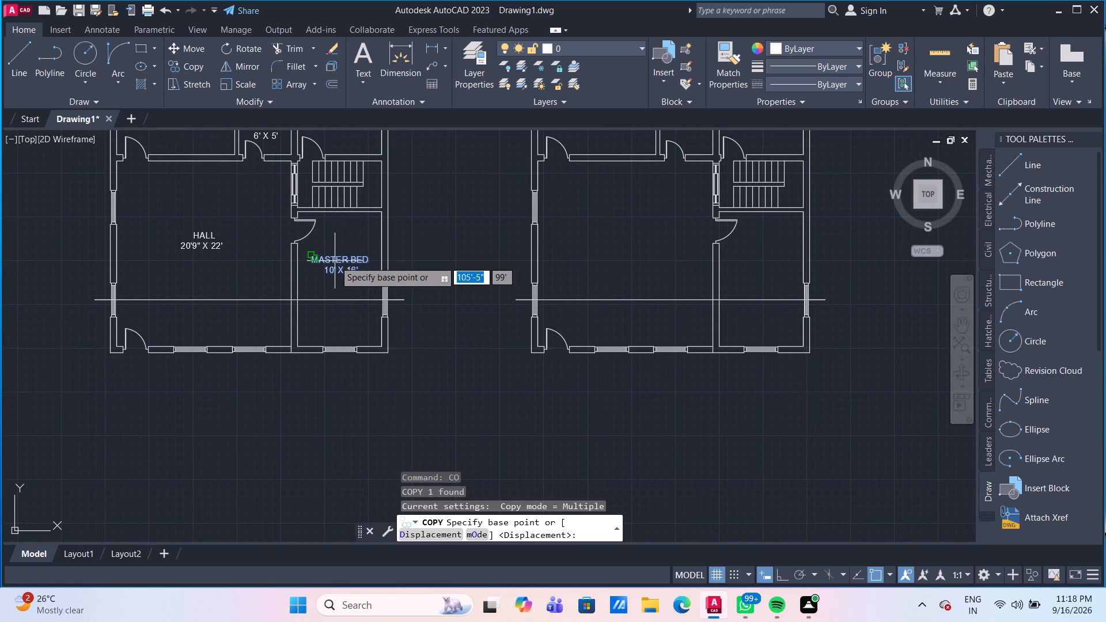
left_click(335, 262)
scroll(332, 371, "up", 2)
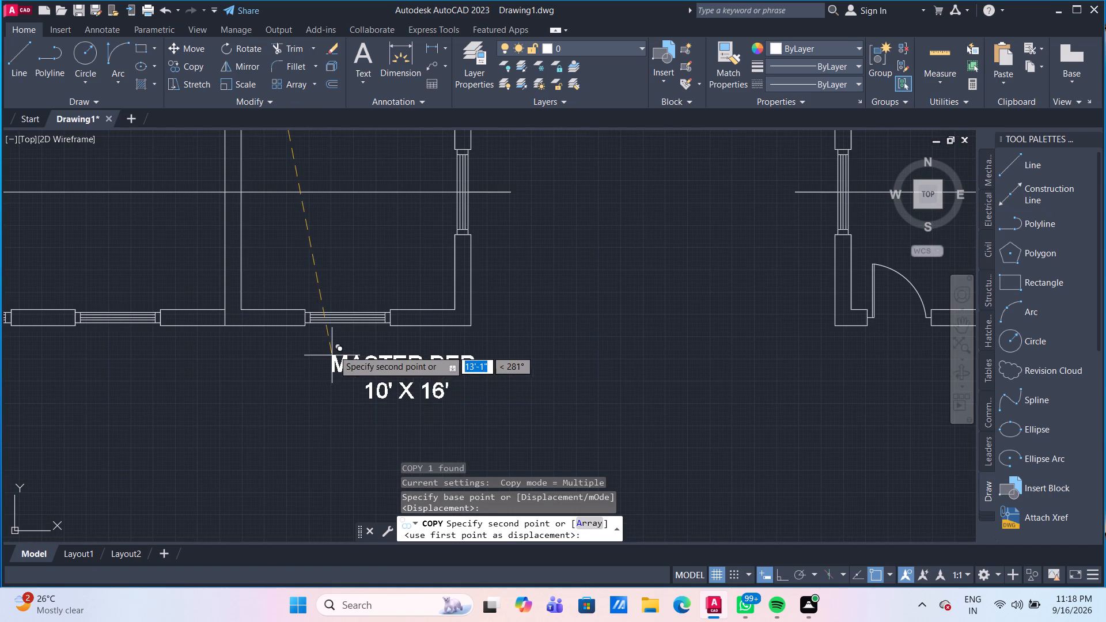
left_click(343, 344)
key("Escape")
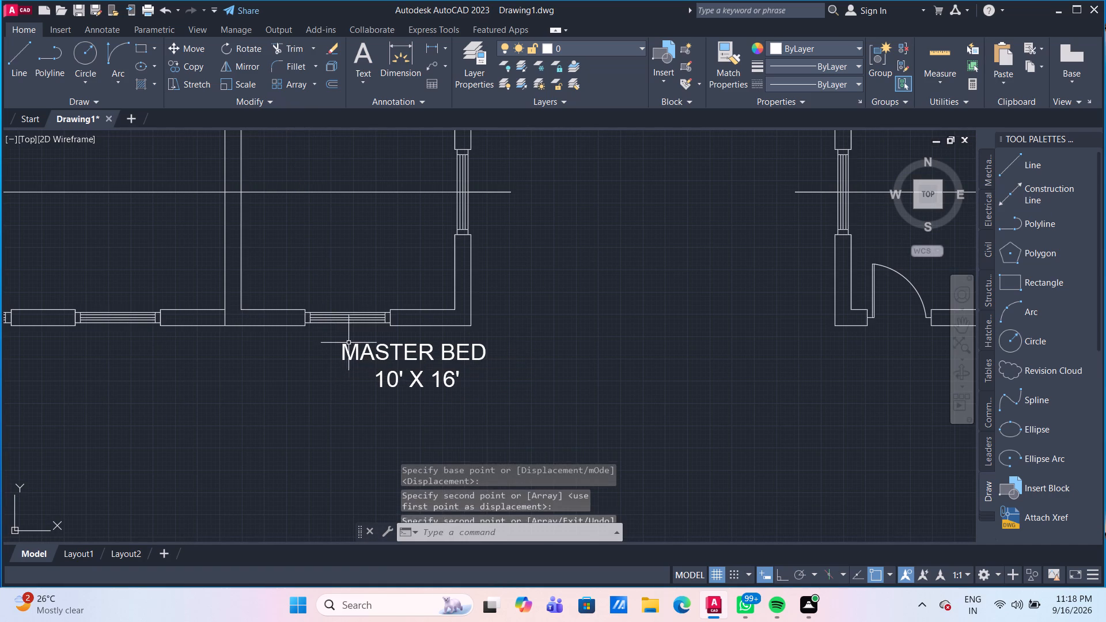
Replace the whole text of the copied label below the bottom-wall window with W, and finish editing.
double_click(372, 354)
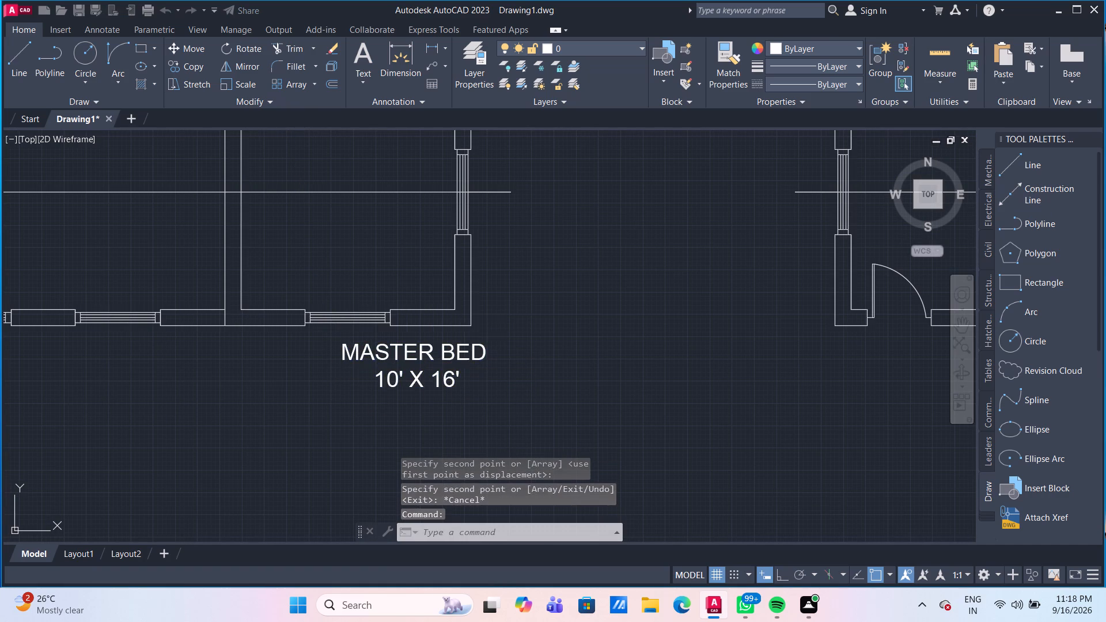
left_click(472, 386)
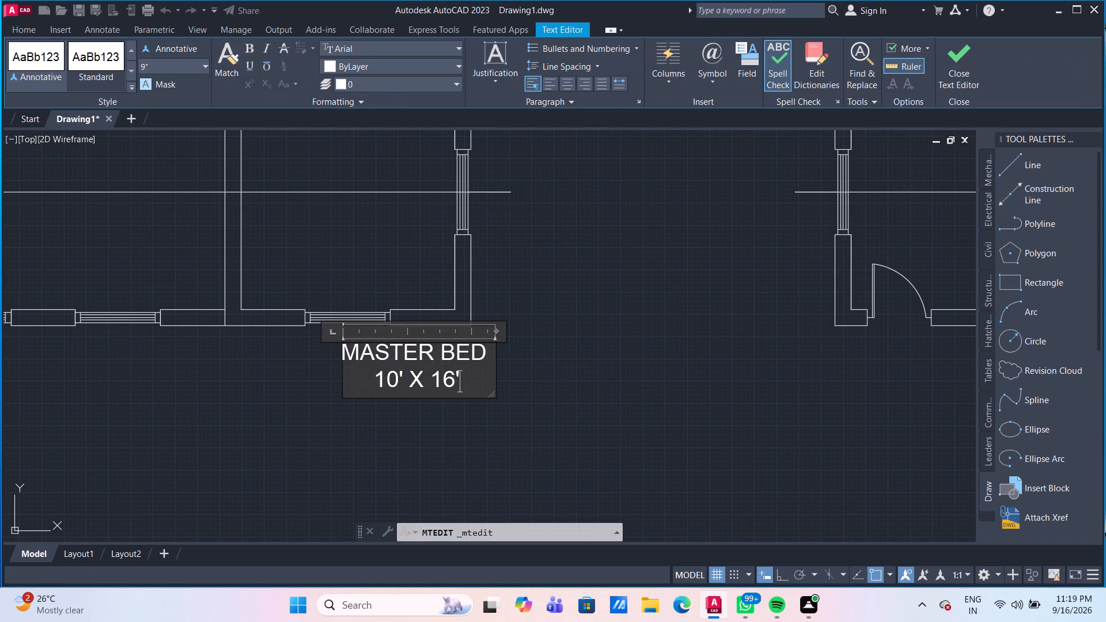
key("BackSpace")
key("BackSpace")
key("BackSpace")
key("BackSpace")
key("BackSpace")
key("BackSpace")
key("BackSpace")
key("BackSpace")
key("BackSpace")
key("BackSpace")
key("BackSpace")
key("BackSpace")
key("BackSpace")
key("BackSpace")
key("BackSpace")
key("BackSpace")
key("BackSpace")
key("BackSpace")
key("BackSpace")
key("BackSpace")
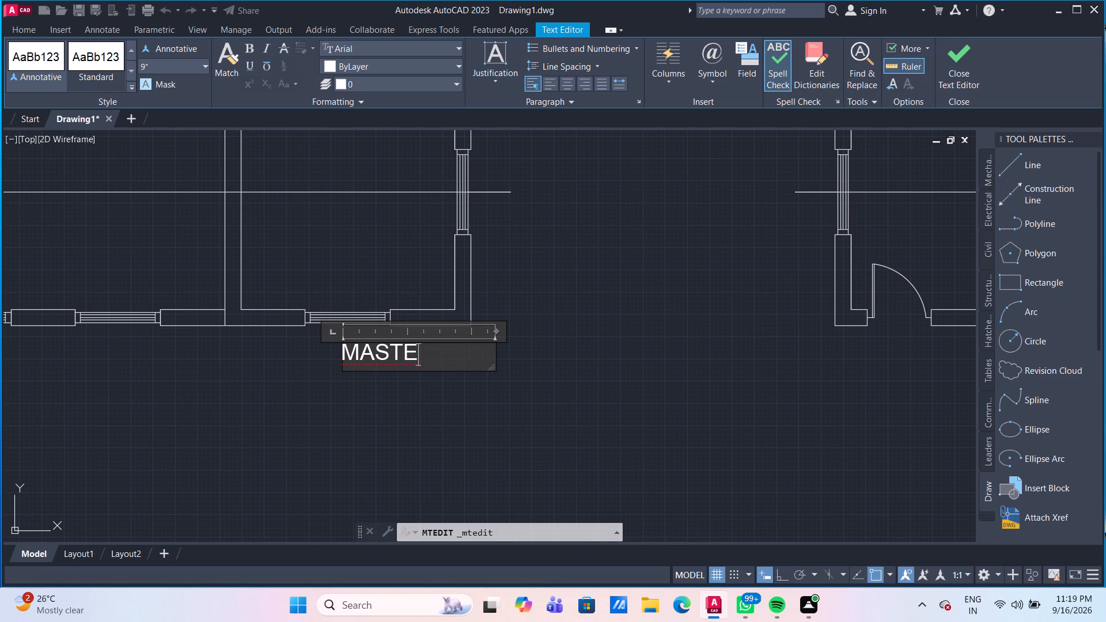
key("BackSpace")
key("BackSpace")
key("BackSpace")
key("BackSpace")
key("BackSpace")
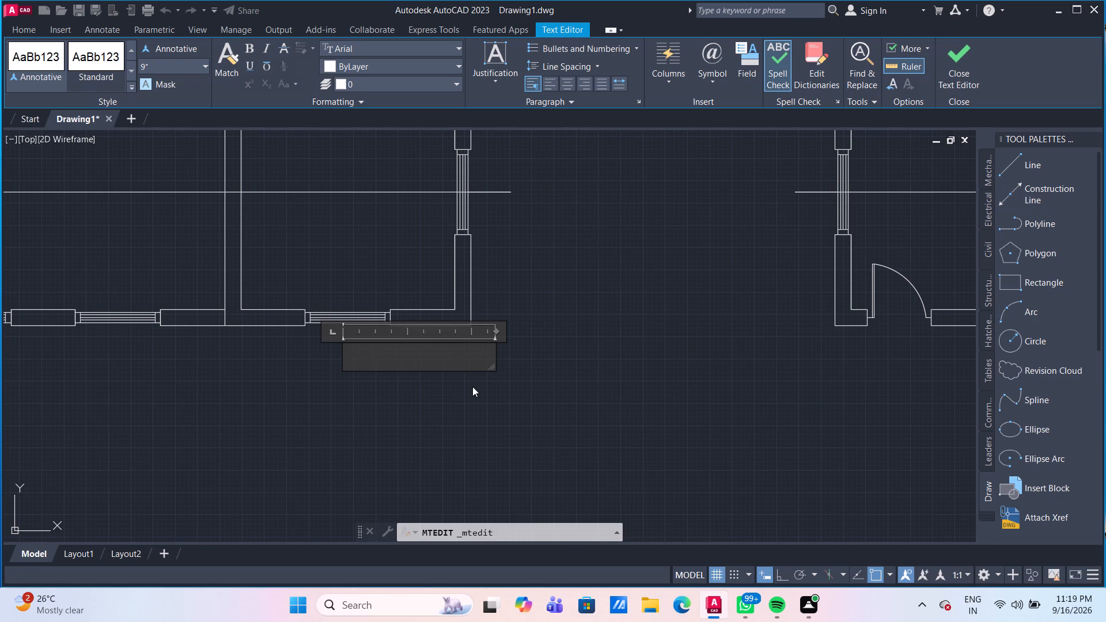
key("w")
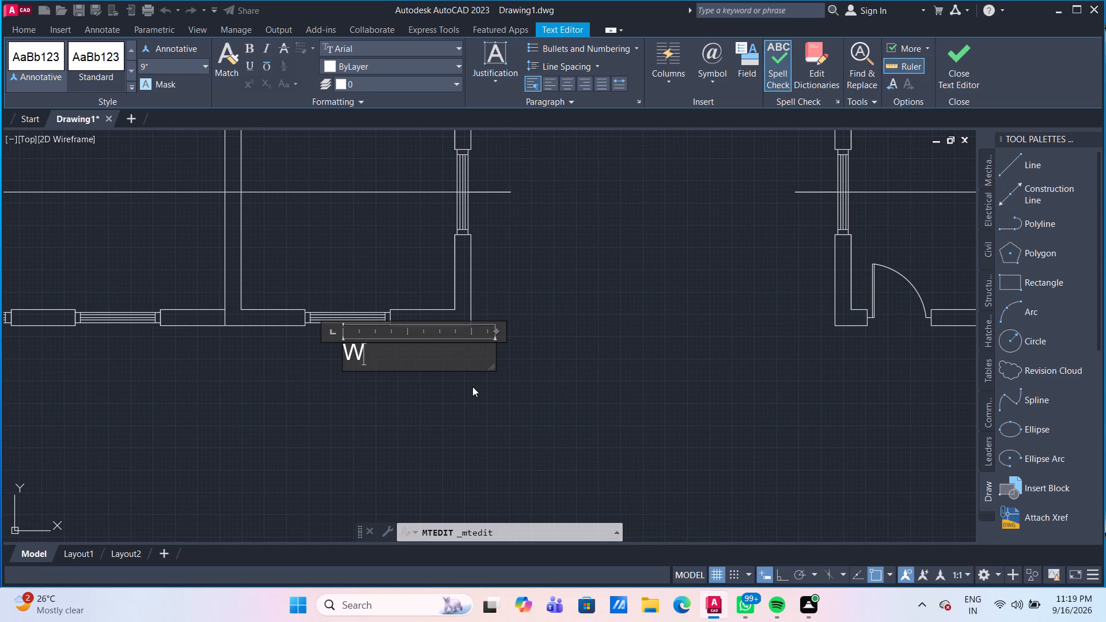
left_click(472, 391)
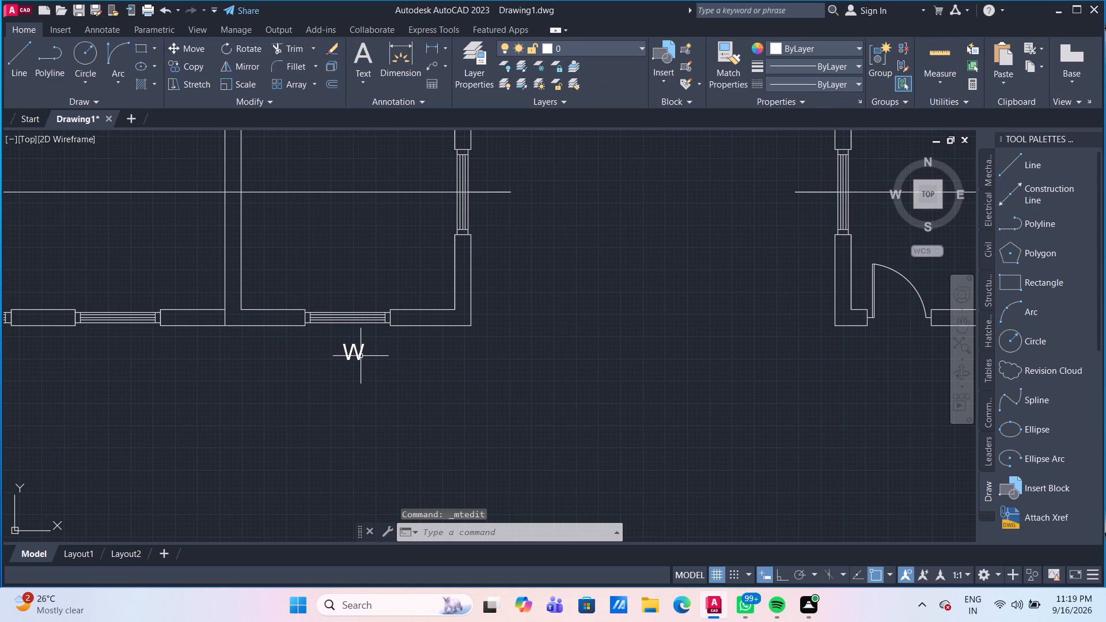
Copy the W label from its start point to just below each of the hall's two bottom-wall windows.
left_click(360, 356)
type("CO")
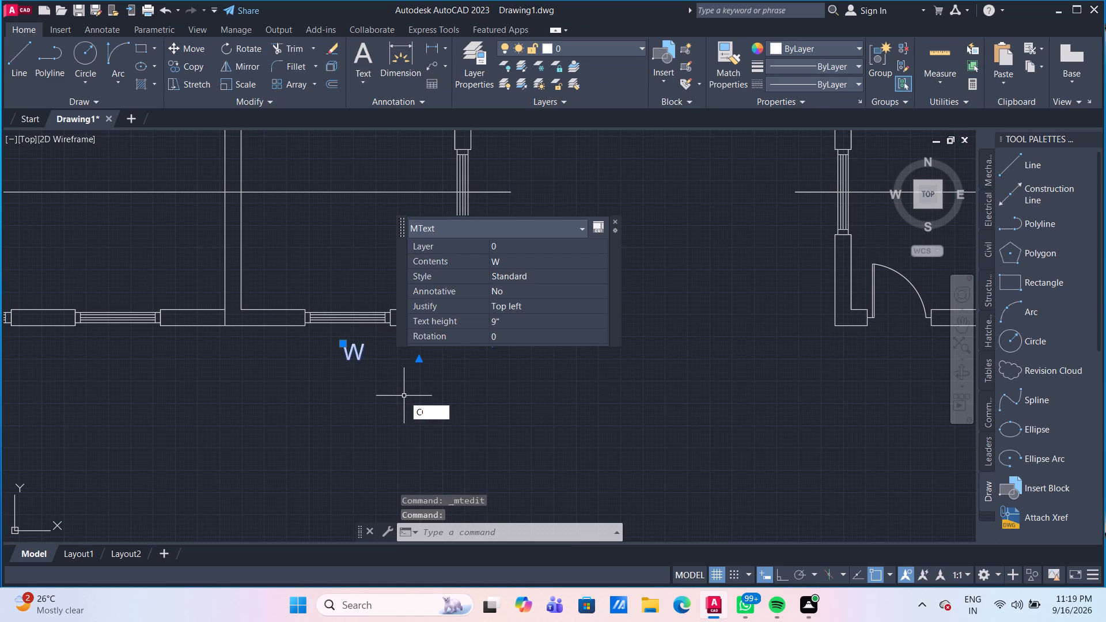
key("Return")
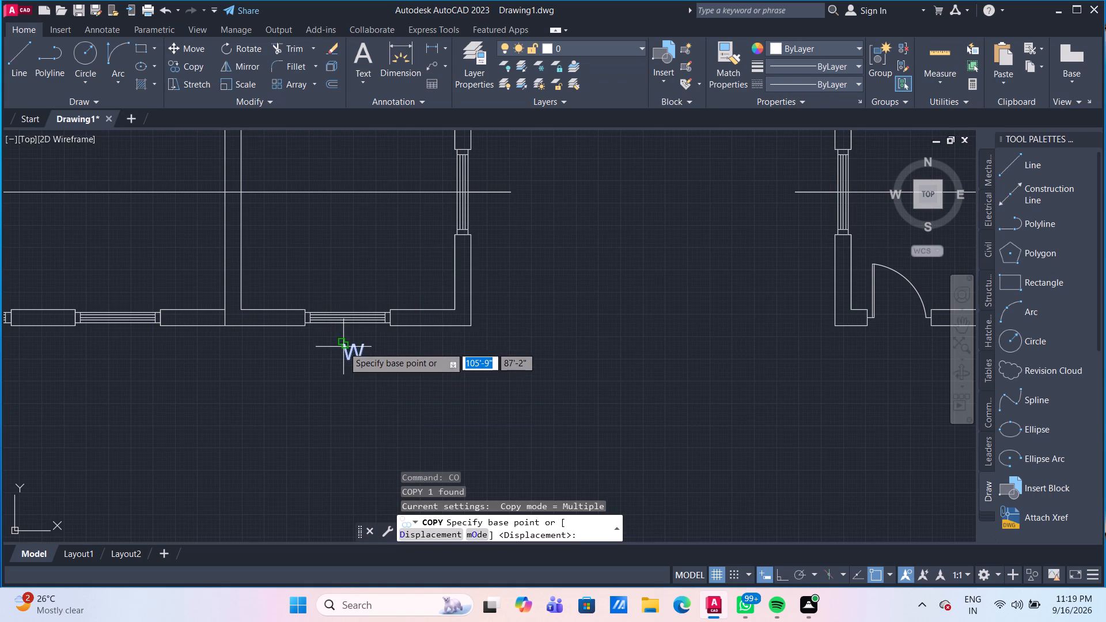
left_click(343, 347)
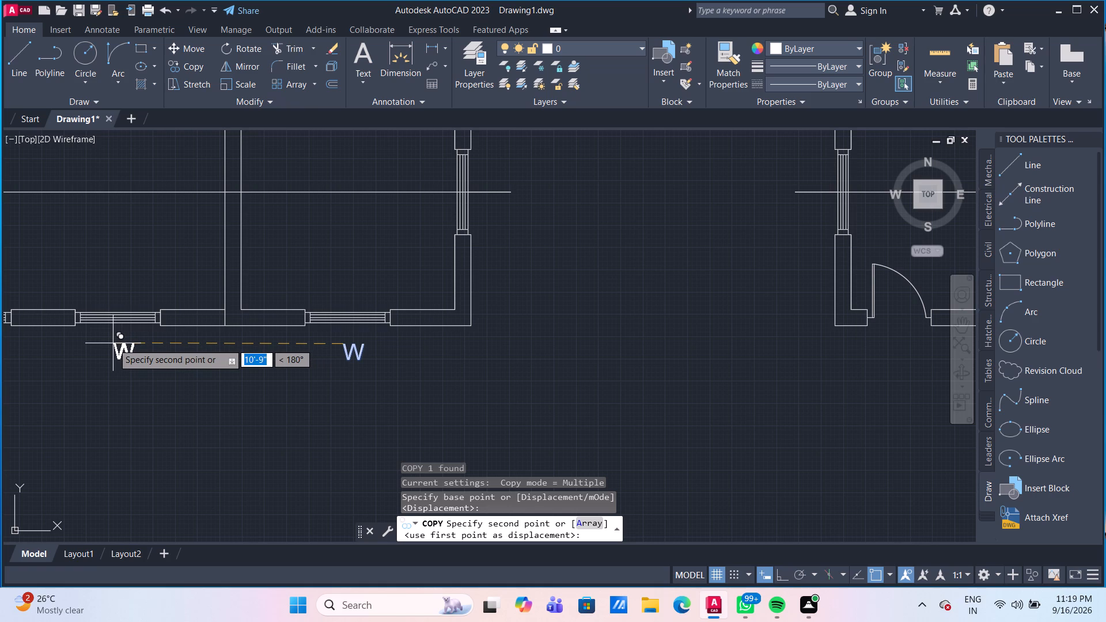
left_click(113, 343)
scroll(113, 343, "down", 2)
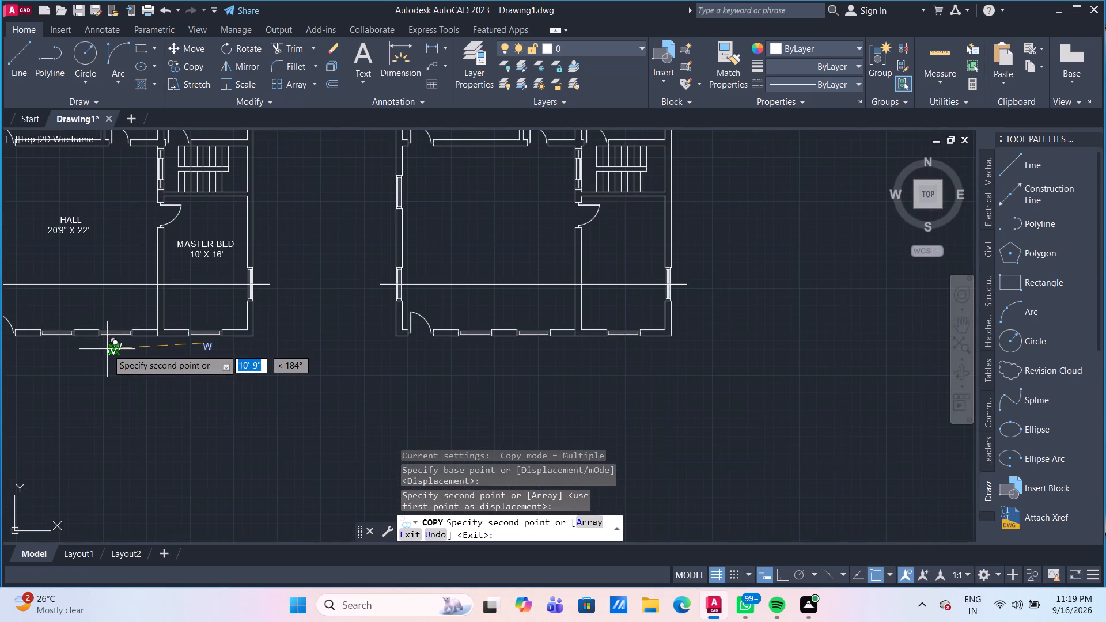
middle_click_drag(107, 349, 175, 335)
scroll(132, 331, "up", 2)
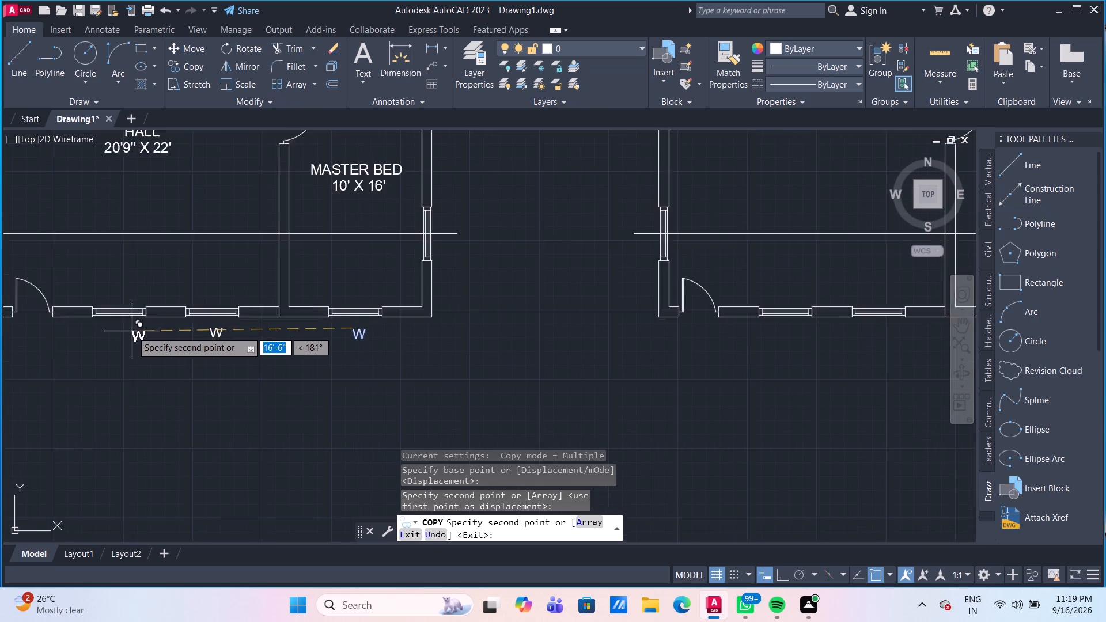
scroll(132, 331, "up", 1)
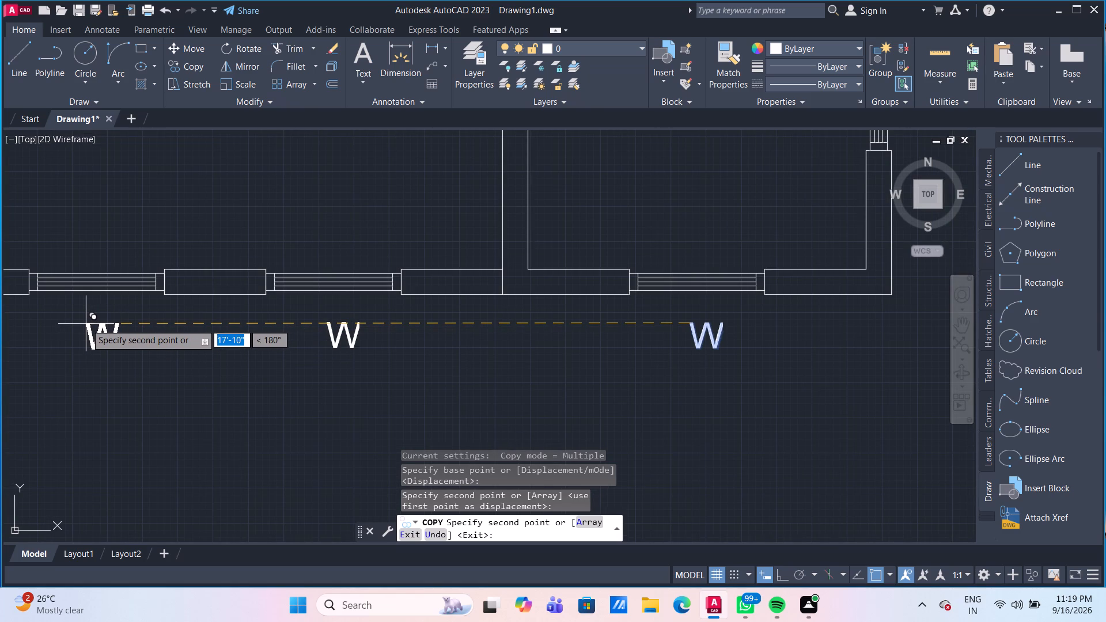
left_click(86, 324)
Place W copies outside the right-wall windows of the 10' X 16' master bedroom and the kitchen & dining room.
scroll(494, 337, "down", 2)
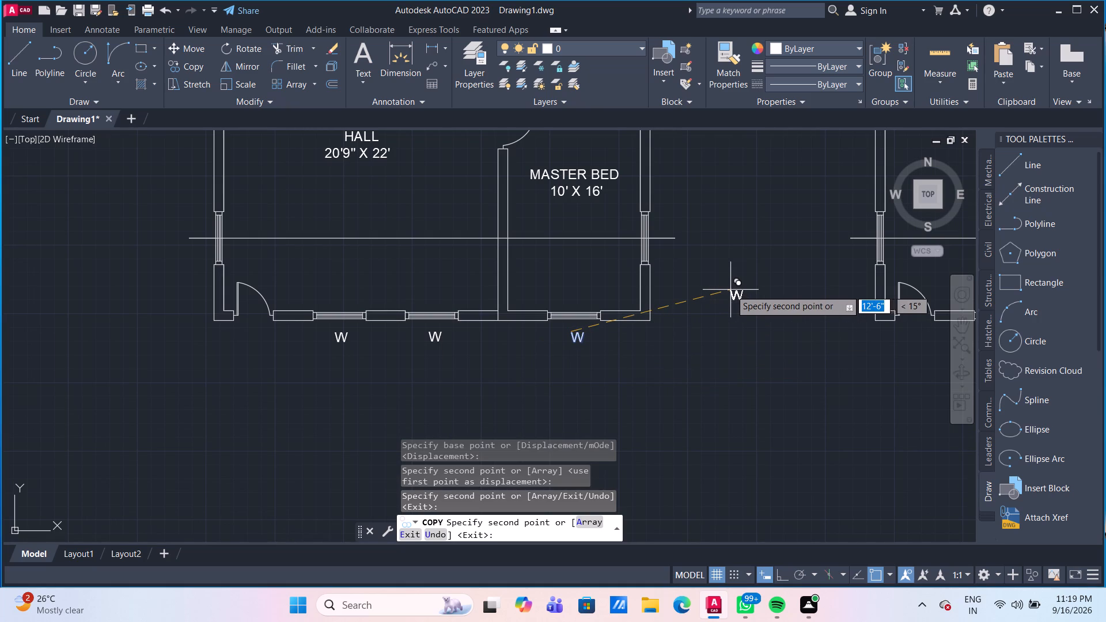
scroll(730, 290, "up", 1)
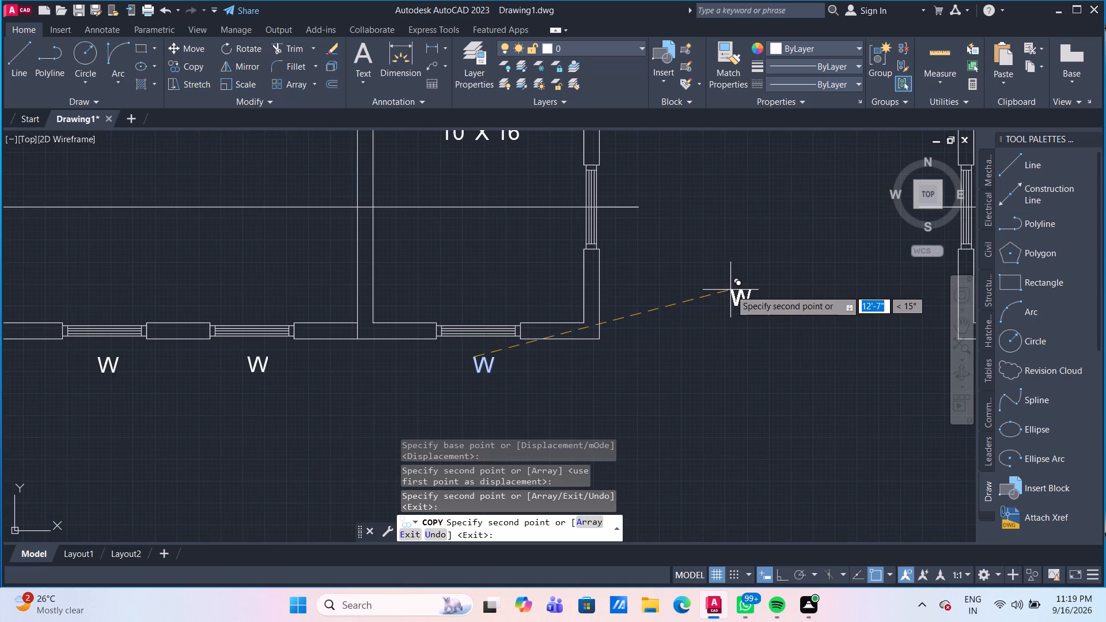
middle_click_drag(675, 267, 669, 302)
scroll(669, 302, "up", 1)
scroll(626, 271, "up", 1)
middle_click_drag(616, 270, 612, 340)
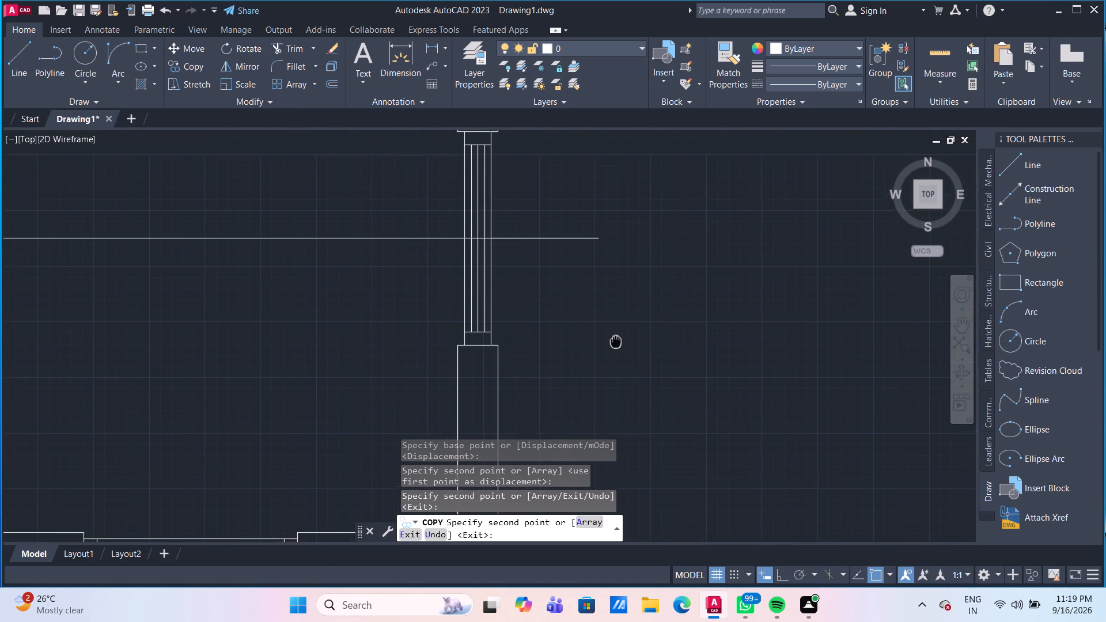
left_click(506, 257)
scroll(506, 257, "down", 3)
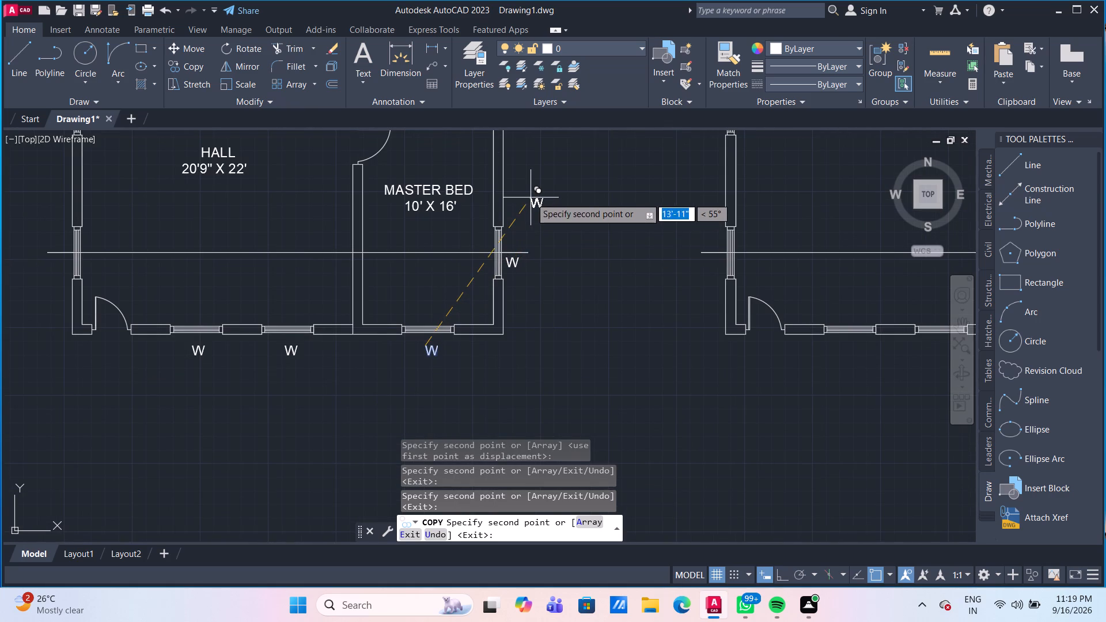
middle_click_drag(531, 198, 547, 355)
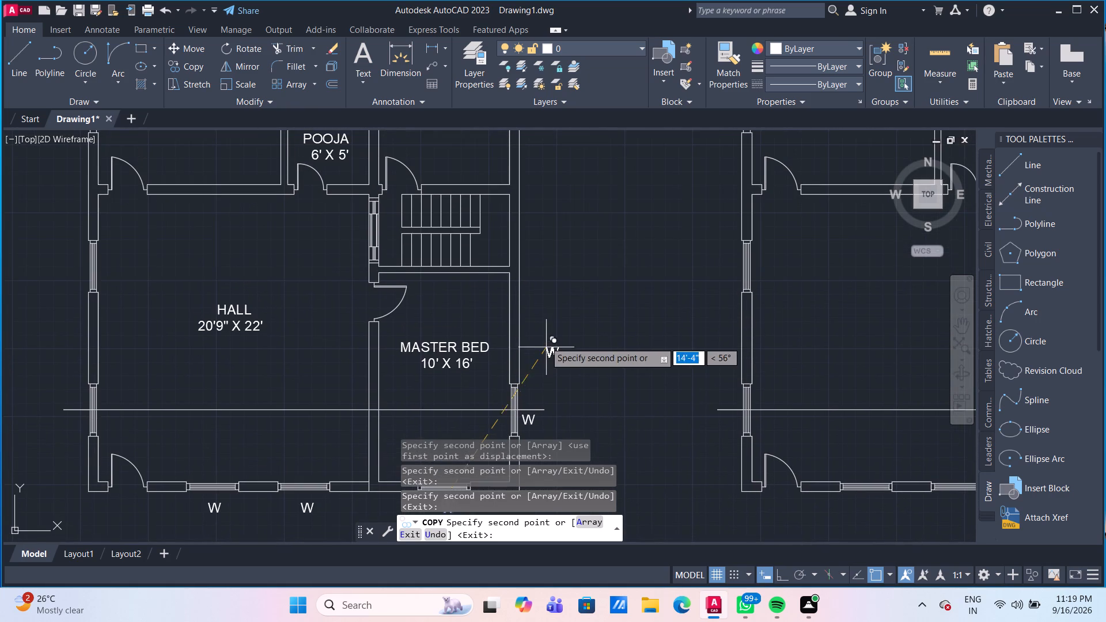
middle_click_drag(531, 288, 527, 338)
scroll(527, 338, "down", 2)
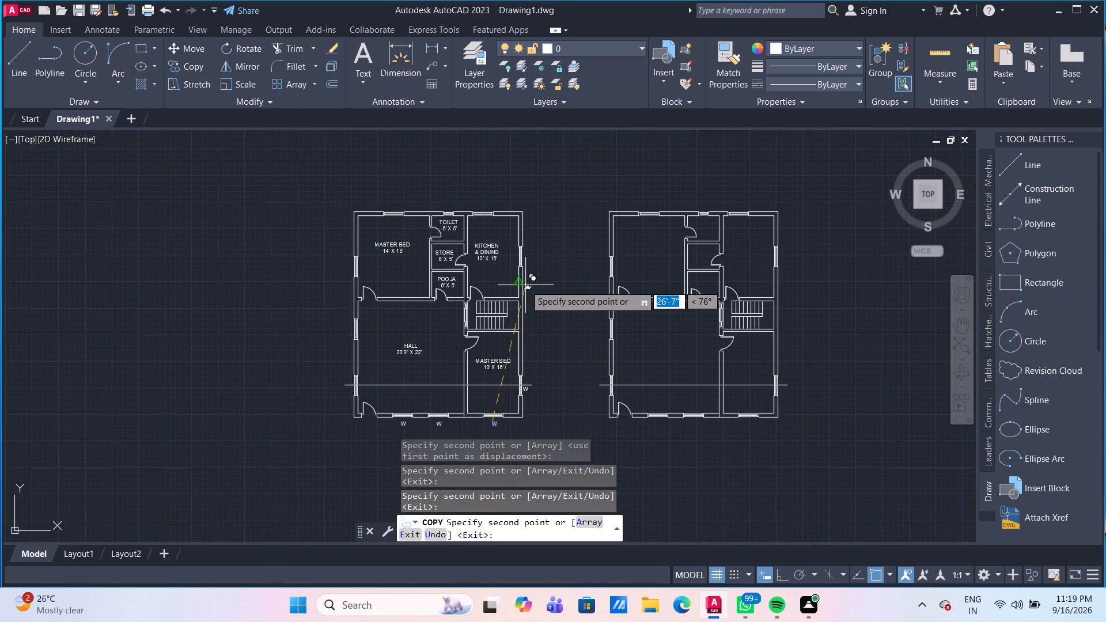
scroll(525, 265, "up", 3)
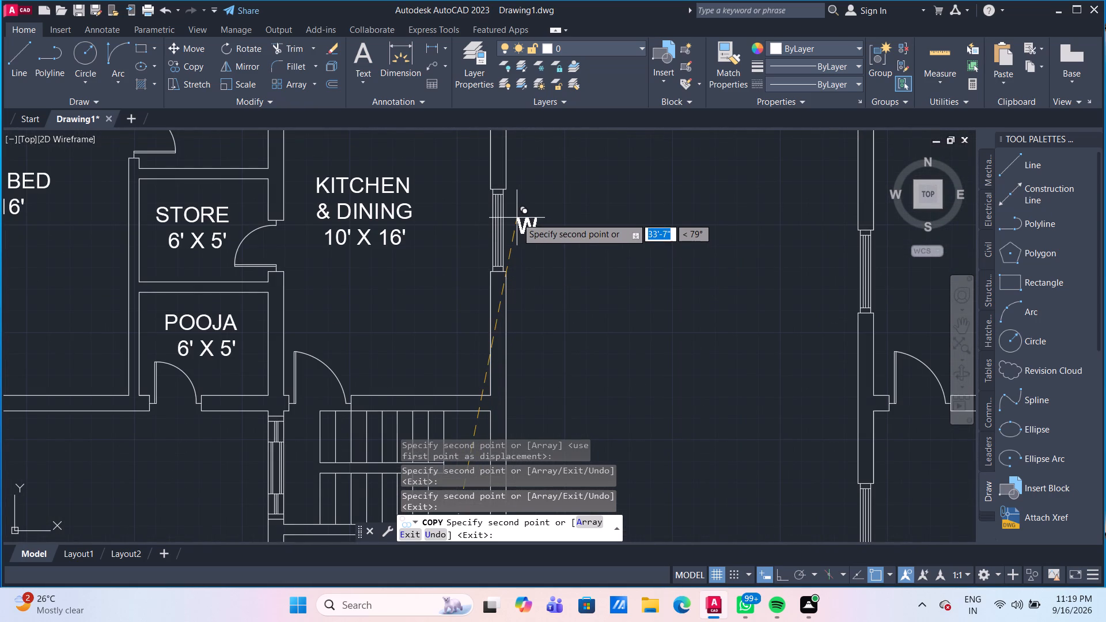
left_click(517, 218)
Place W copies above the top-wall windows of the kitchen & dining room, the toilet and the 14' X 16' master bedroom.
scroll(399, 297, "down", 2)
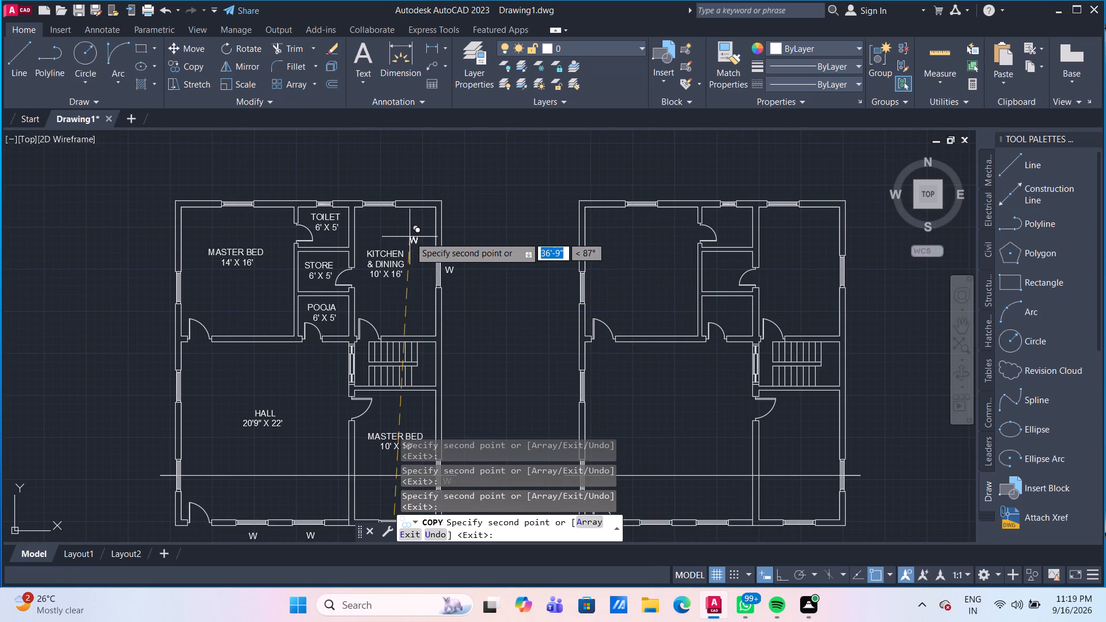
middle_click_drag(393, 196, 472, 328)
scroll(465, 318, "up", 3)
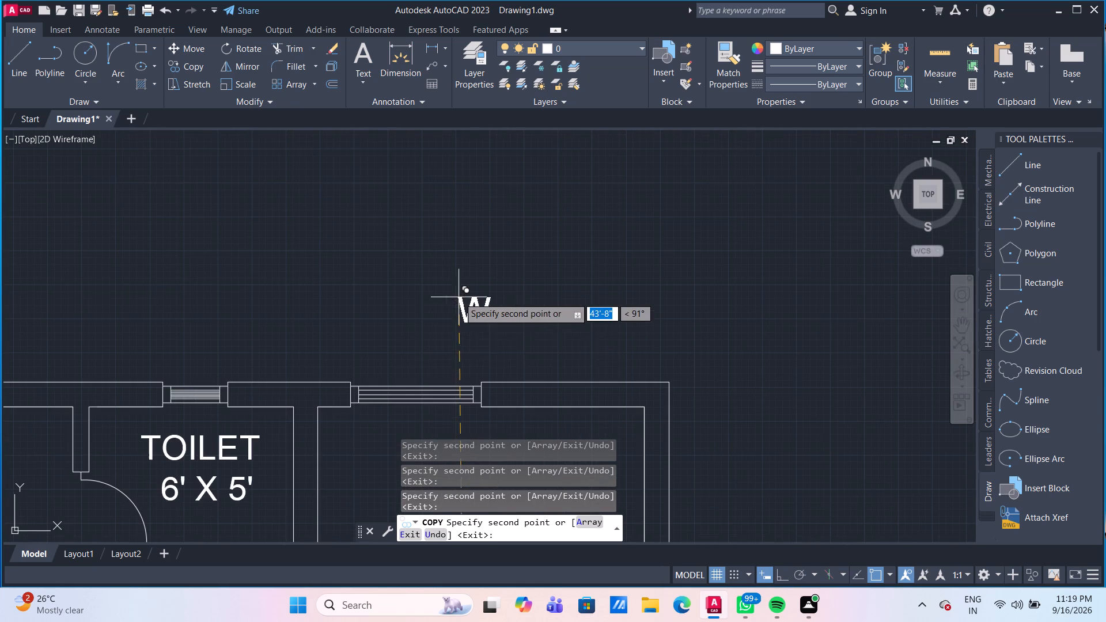
left_click(407, 351)
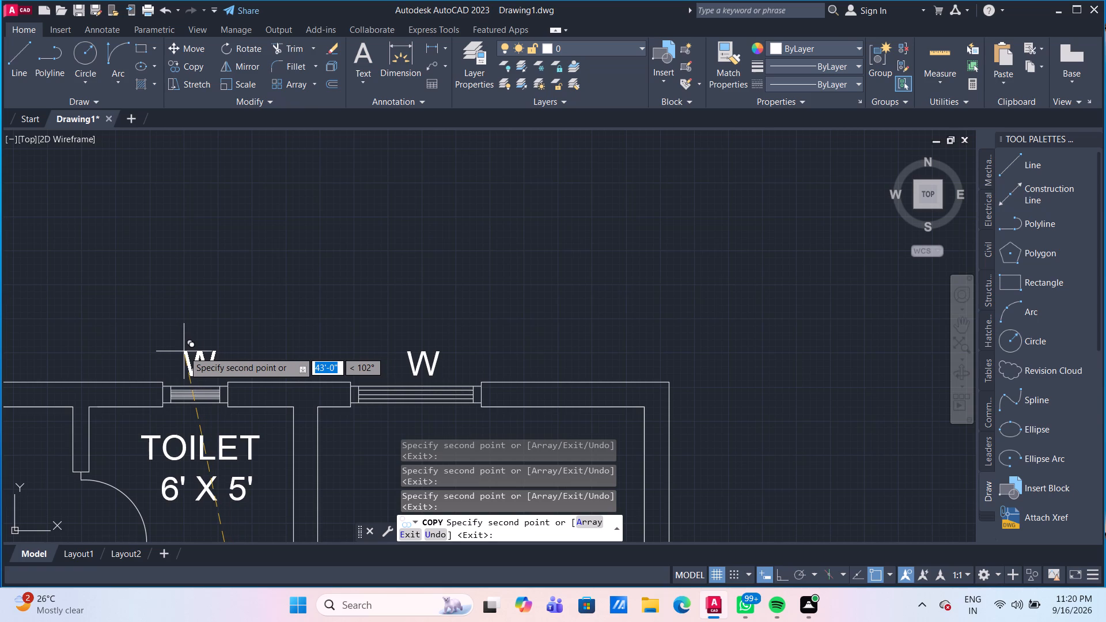
left_click(184, 351)
middle_click_drag(96, 343, 312, 324)
scroll(107, 339, "down", 1)
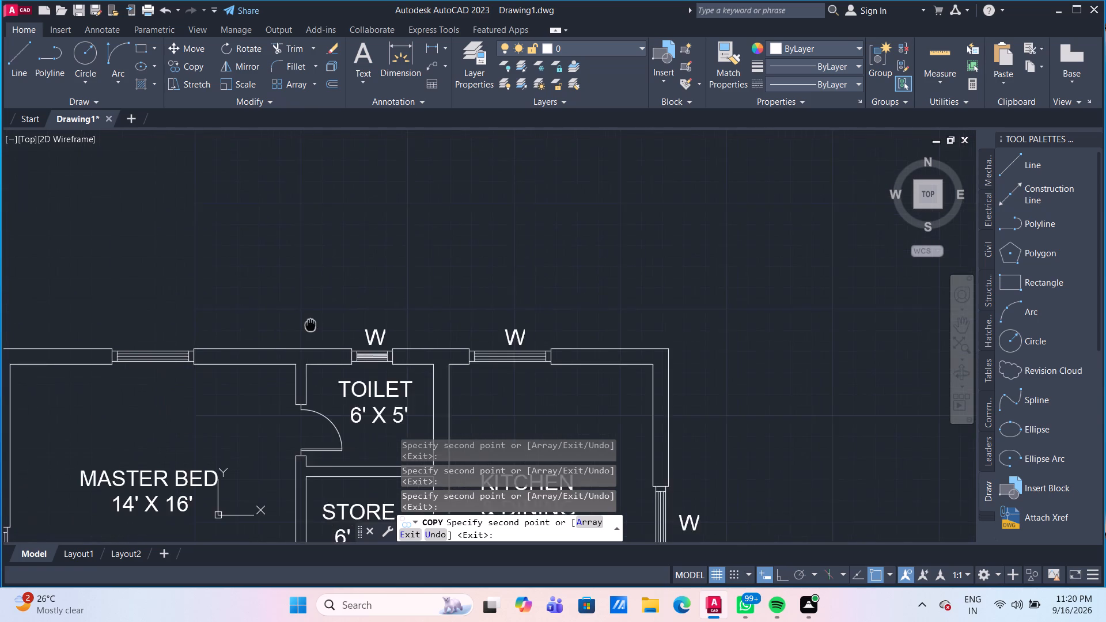
middle_click_drag(312, 324, 392, 317)
middle_click_drag(267, 325, 287, 324)
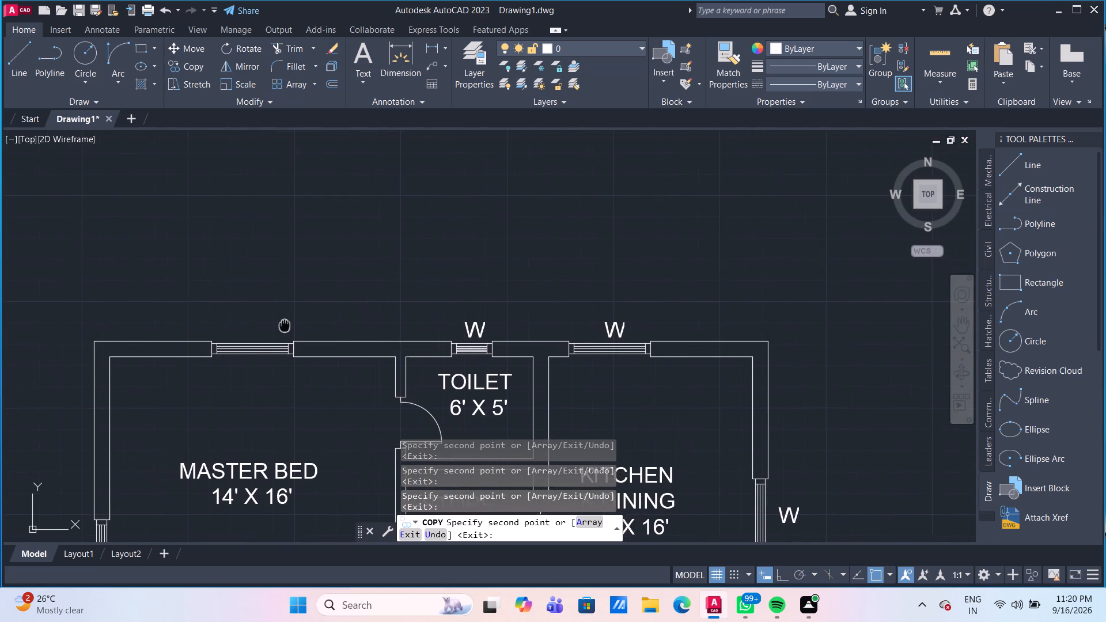
middle_click_drag(287, 324, 332, 324)
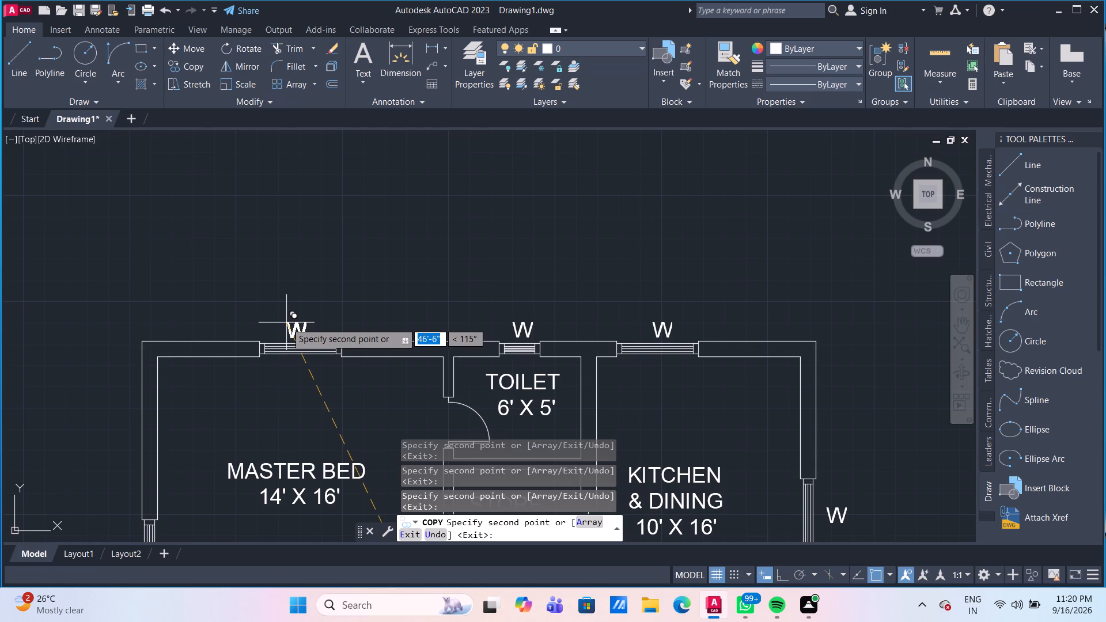
left_click(287, 322)
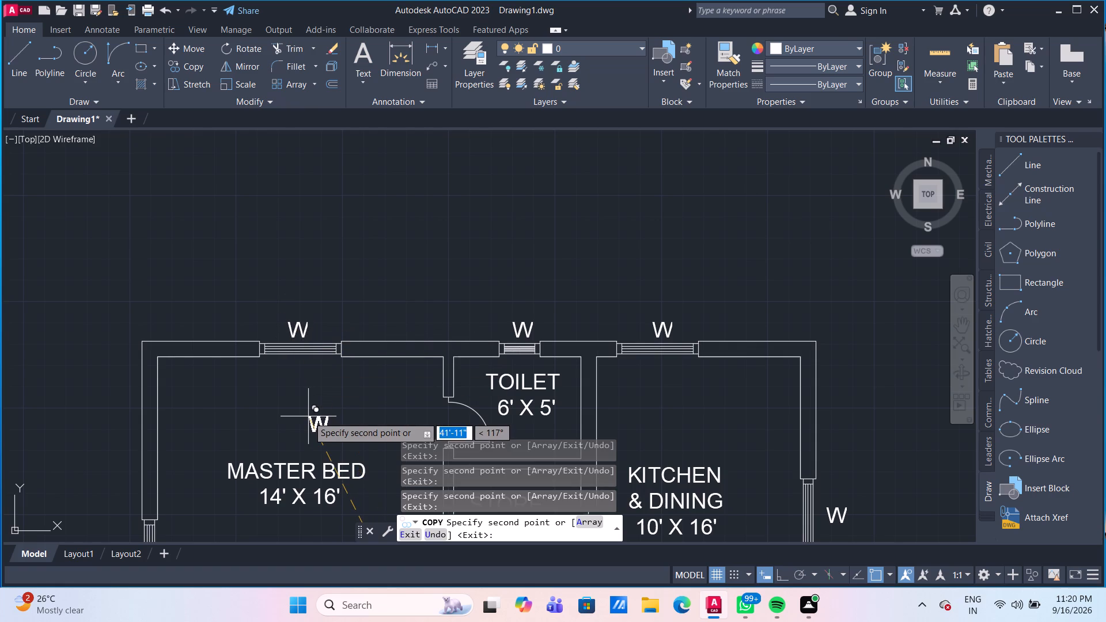
Place W copies outside the left-wall window of the 14' X 16' master bedroom and the hall's upper left-wall window.
scroll(316, 395, "down", 1)
middle_click_drag(316, 364, 316, 353)
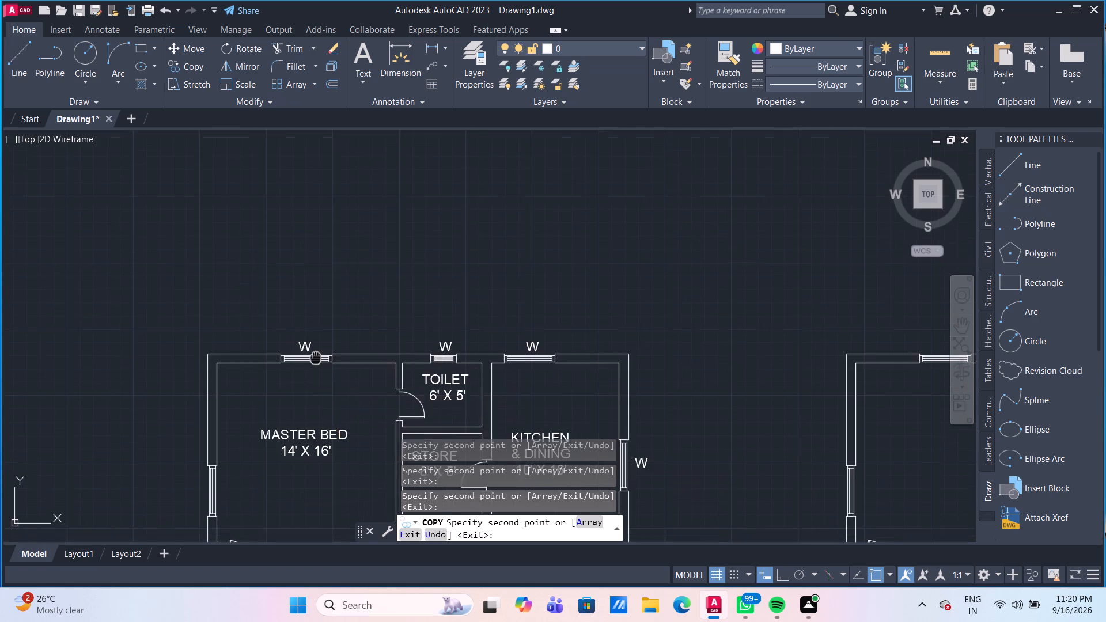
middle_click_drag(316, 353, 324, 240)
middle_click_drag(255, 373, 282, 311)
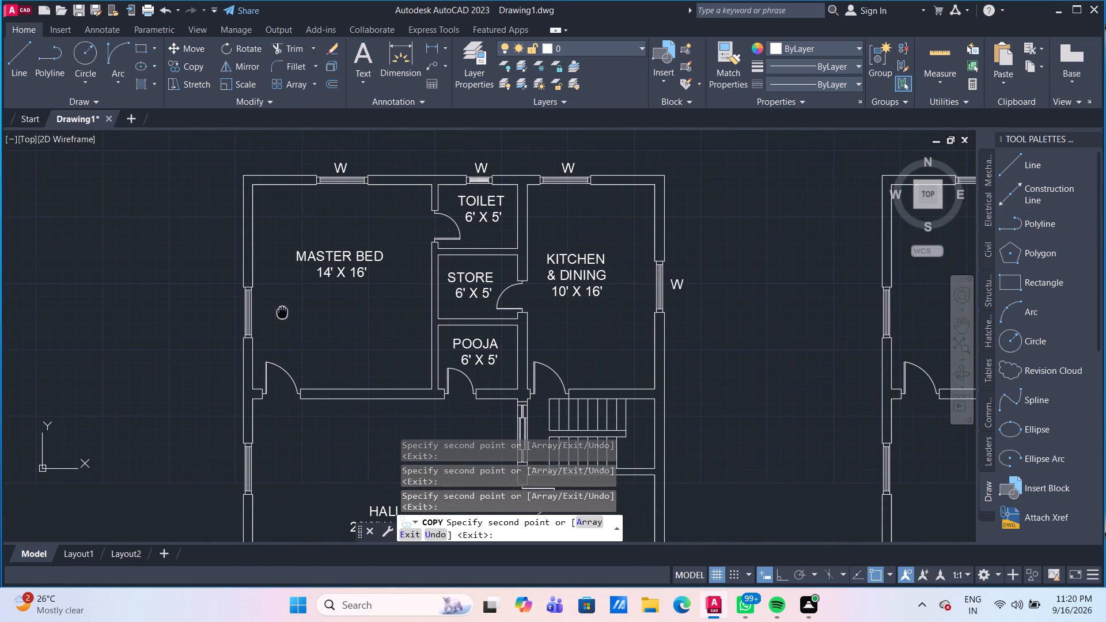
middle_click_drag(276, 340, 289, 289)
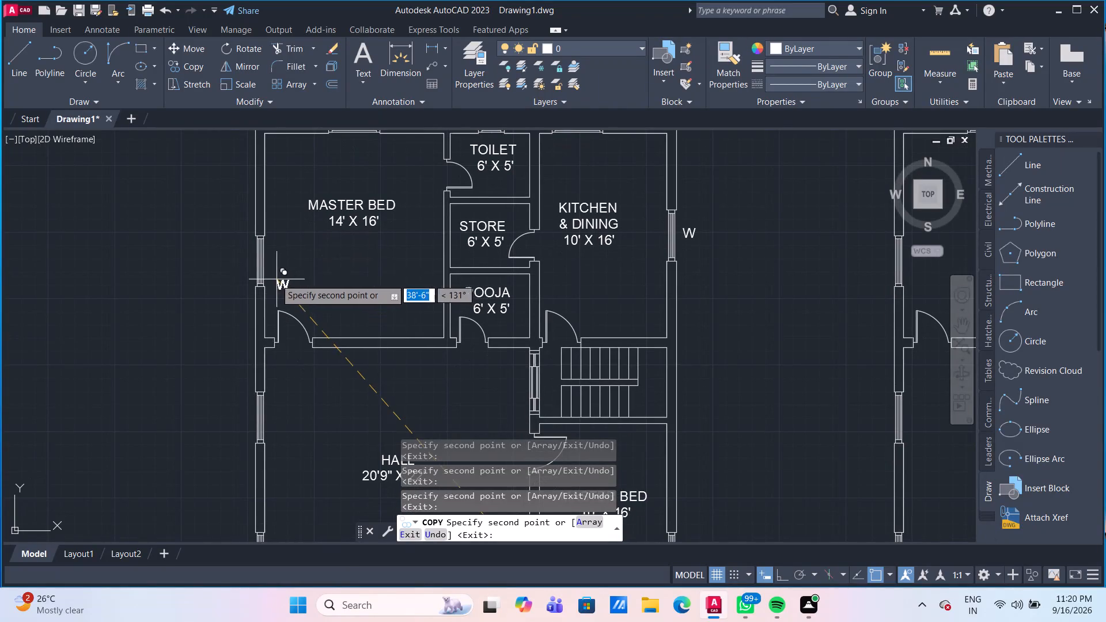
scroll(225, 248, "up", 1)
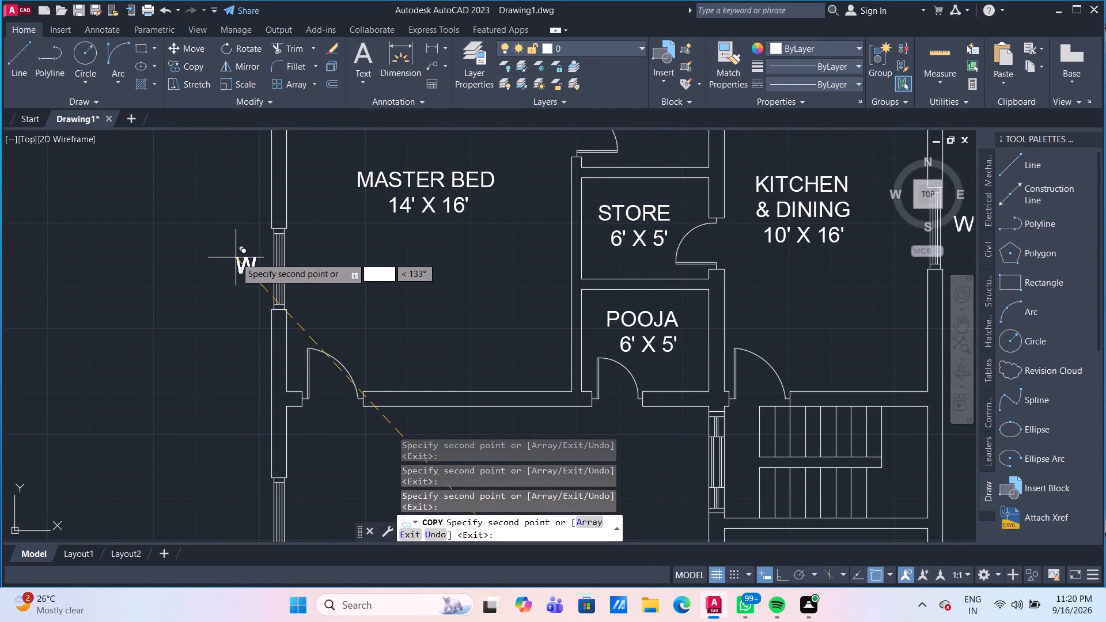
left_click(238, 259)
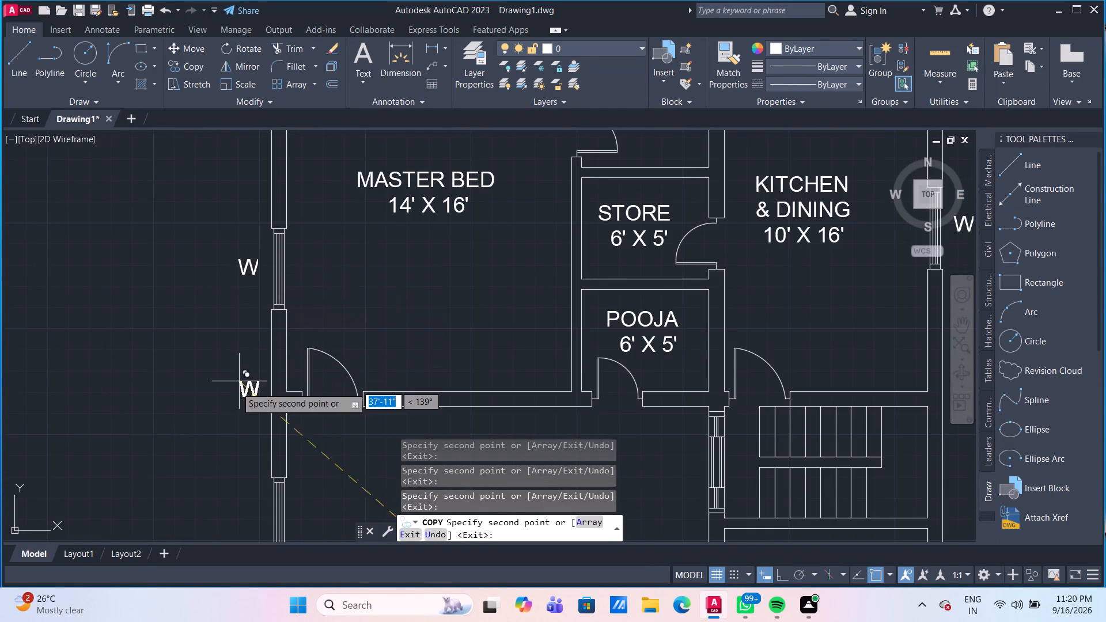
middle_click_drag(236, 387, 247, 293)
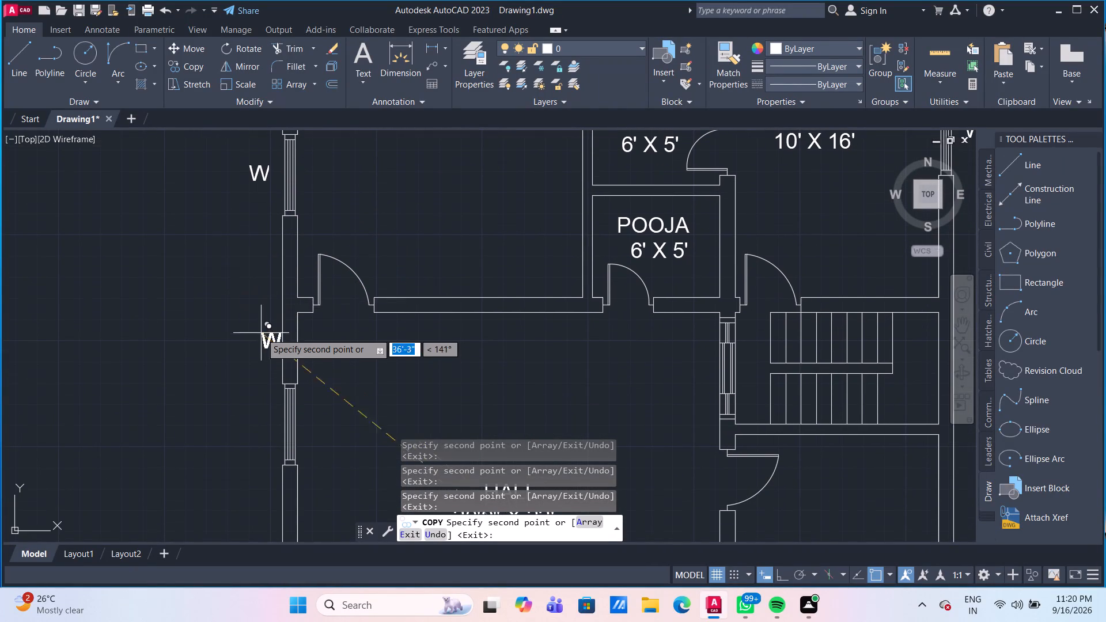
middle_click_drag(253, 297, 259, 262)
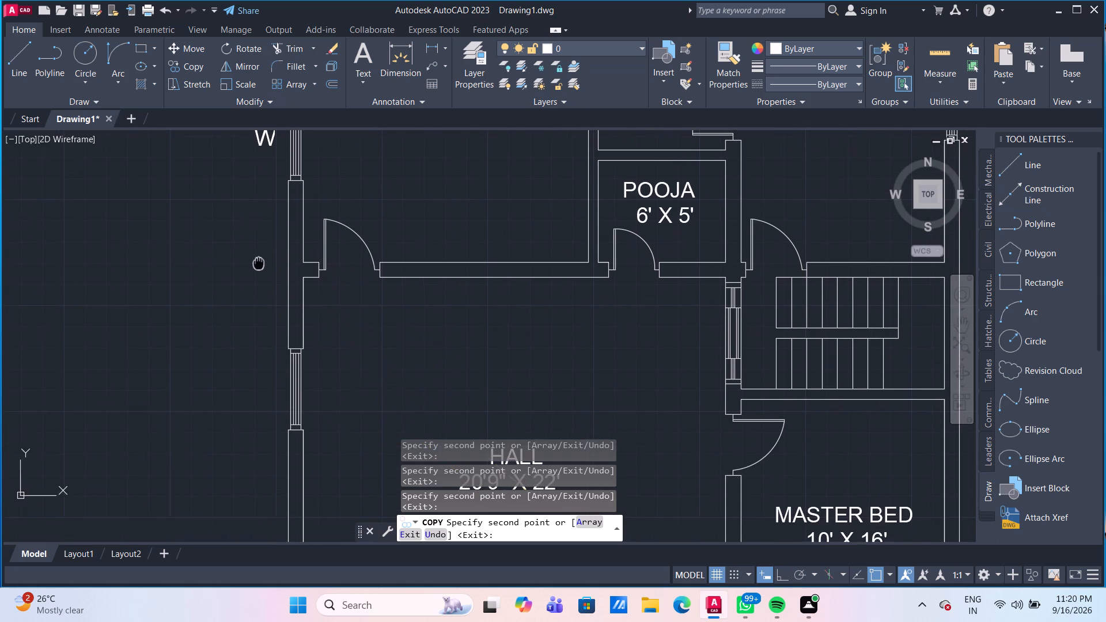
scroll(262, 380, "up", 2)
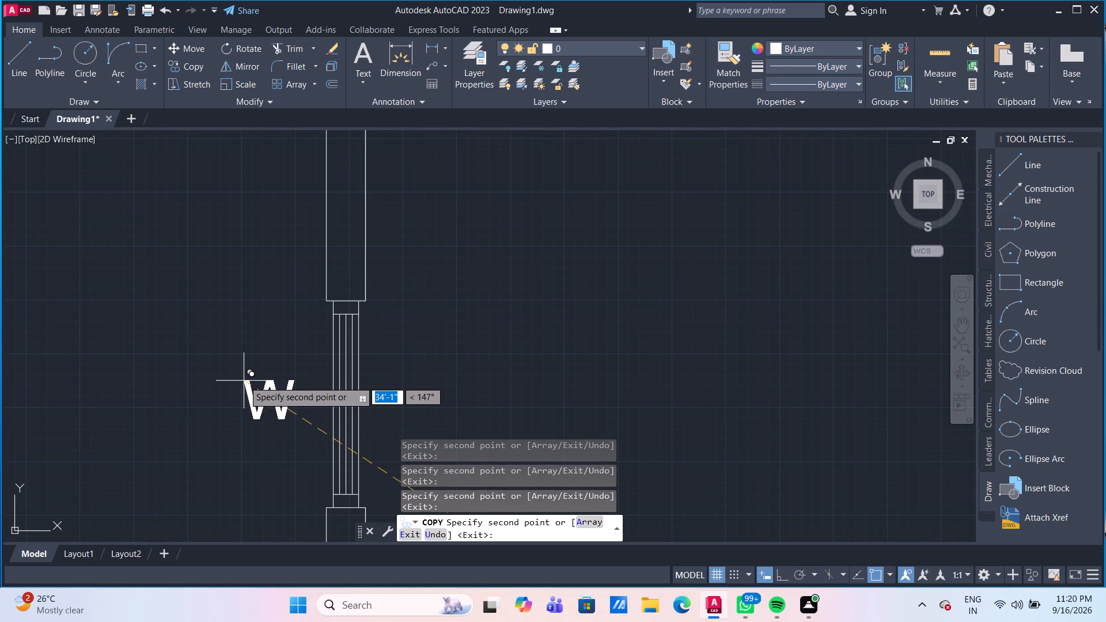
left_click(244, 392)
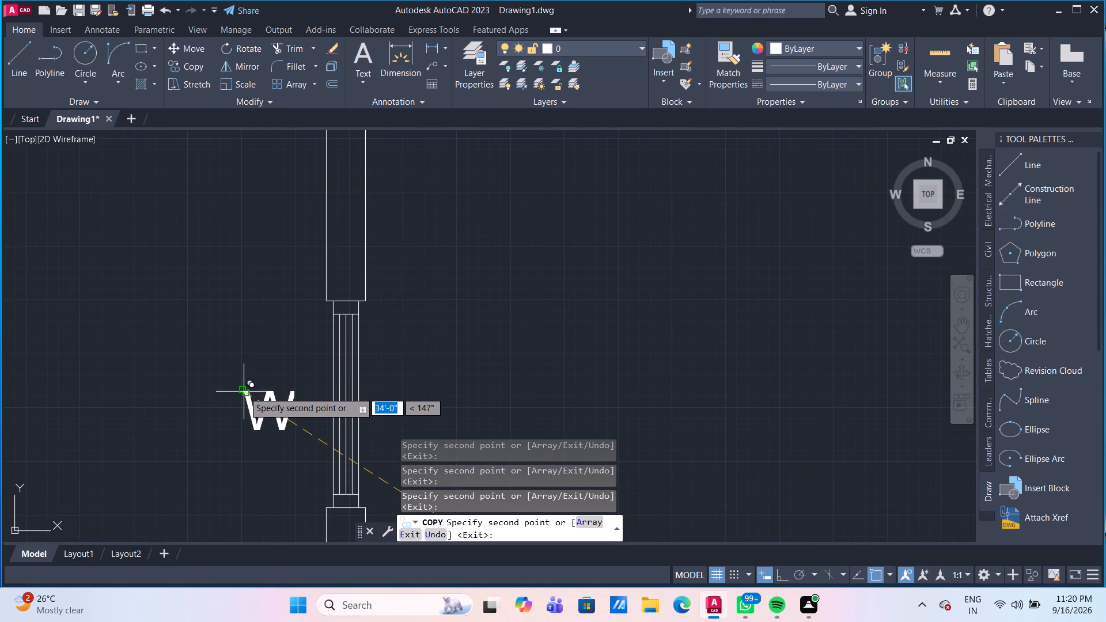
Place a W copy outside the hall's lower left-wall window and end the copying.
middle_click_drag(252, 427, 268, 293)
middle_click_drag(272, 364, 274, 340)
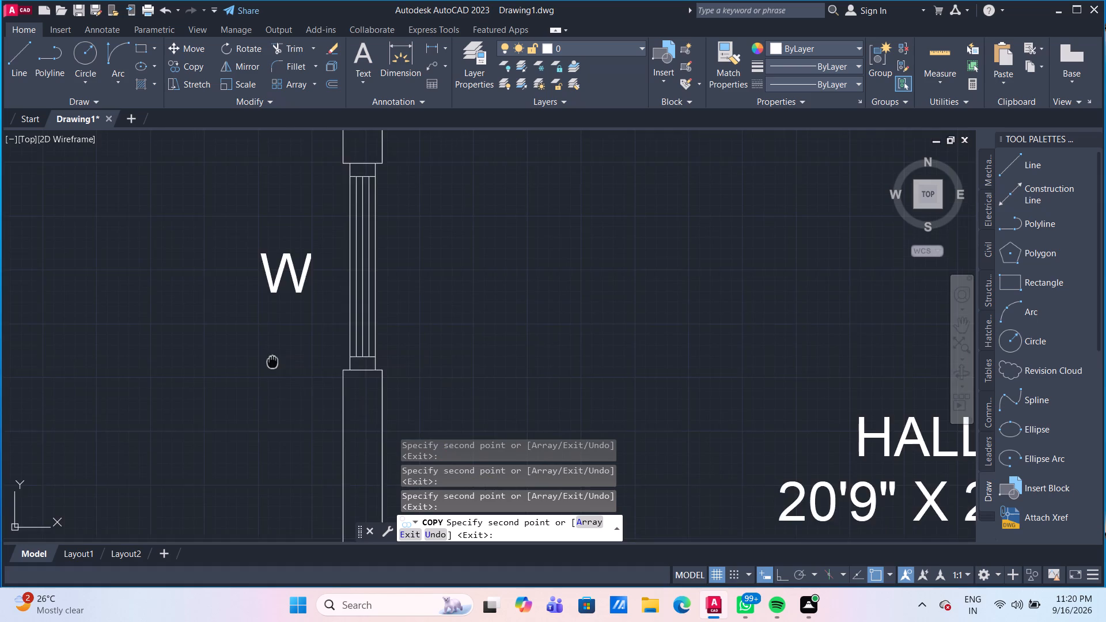
middle_click_drag(274, 340, 277, 283)
middle_click_drag(268, 394, 282, 280)
scroll(282, 280, "up", 1)
scroll(289, 309, "down", 3)
scroll(291, 374, "up", 1)
middle_click_drag(291, 374, 291, 333)
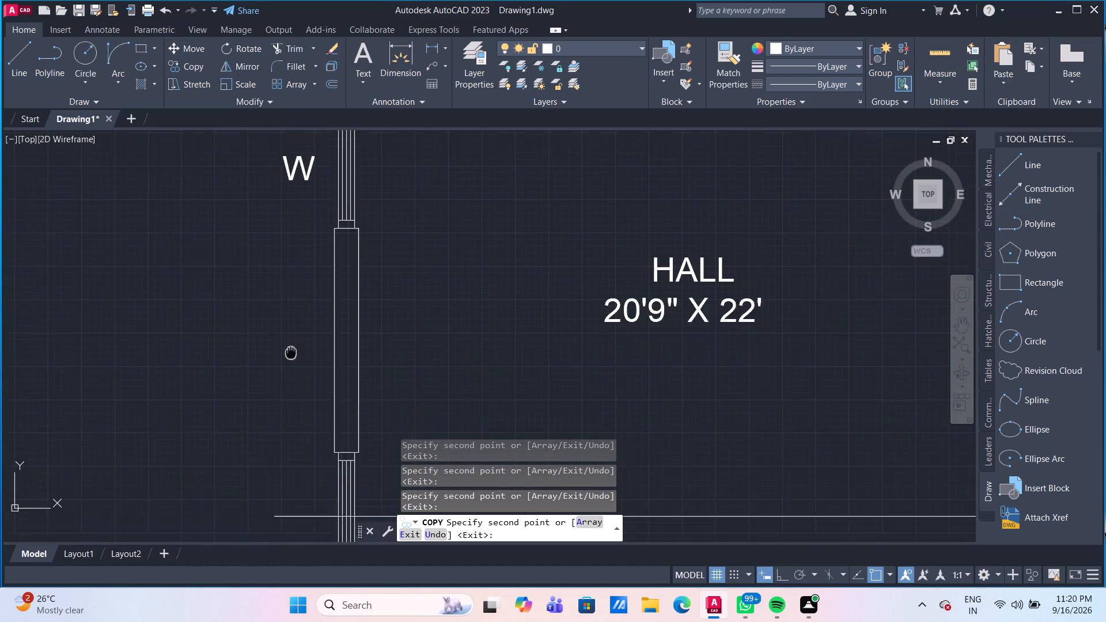
middle_click_drag(291, 333, 291, 274)
middle_click_drag(282, 369, 289, 323)
scroll(289, 323, "up", 1)
scroll(300, 414, "up", 1)
middle_click_drag(304, 404, 309, 285)
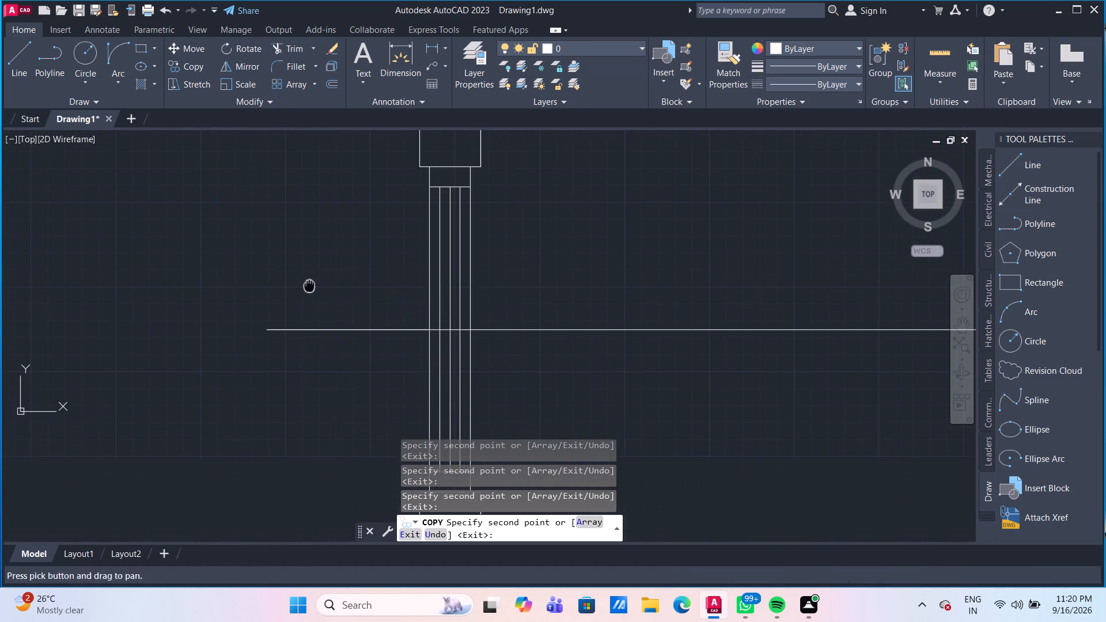
middle_click_drag(329, 378, 325, 328)
scroll(325, 328, "up", 1)
scroll(325, 328, "down", 1)
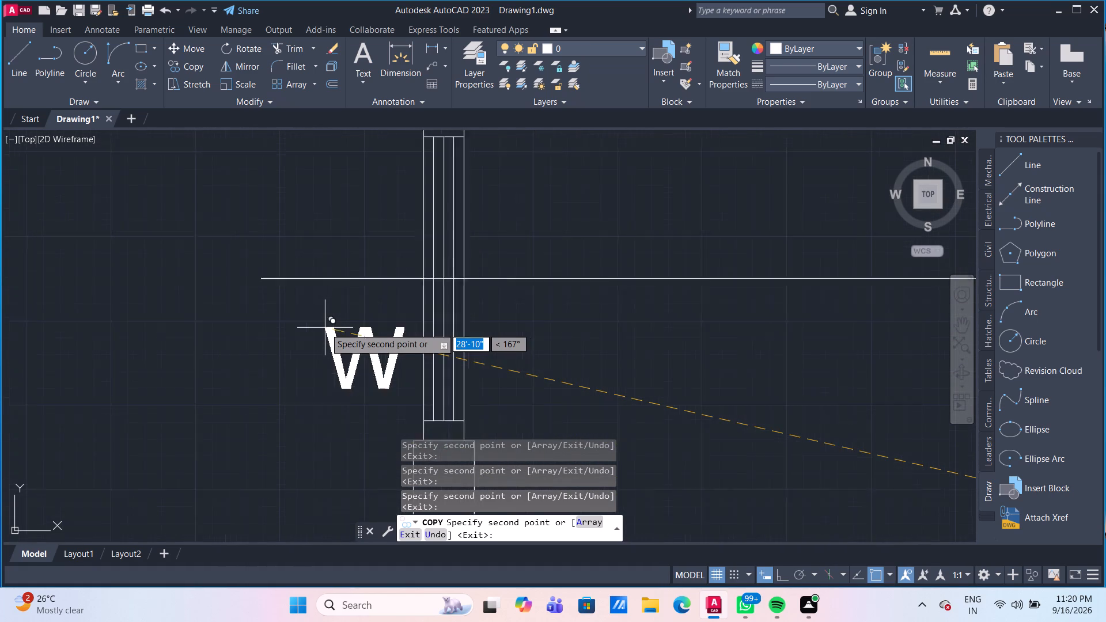
scroll(325, 328, "down", 3)
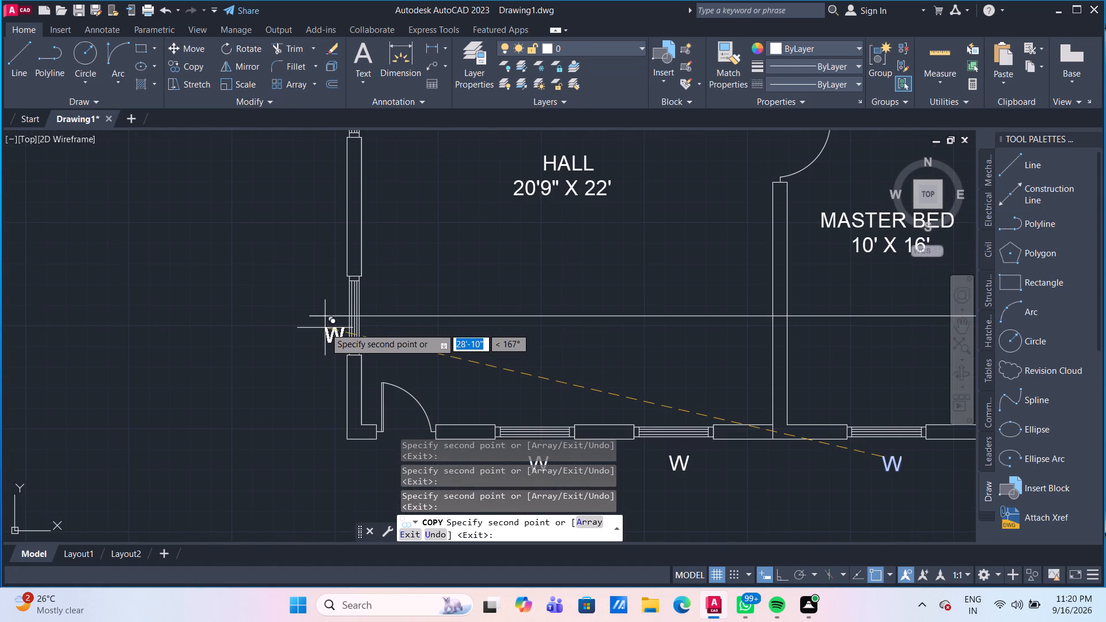
middle_click_drag(307, 260, 298, 319)
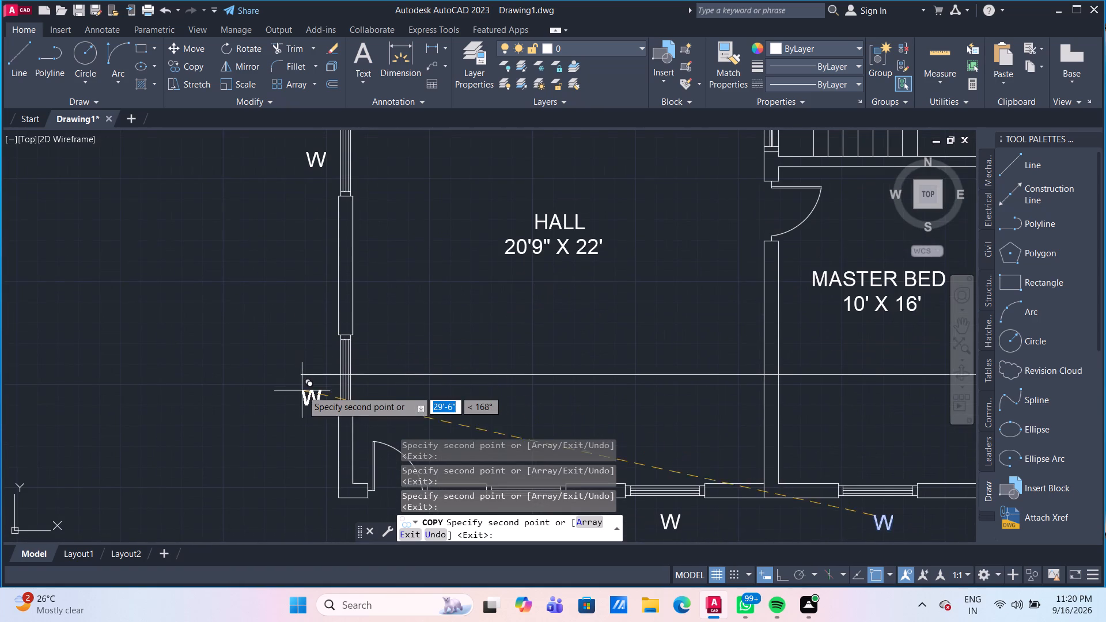
scroll(304, 404, "up", 2)
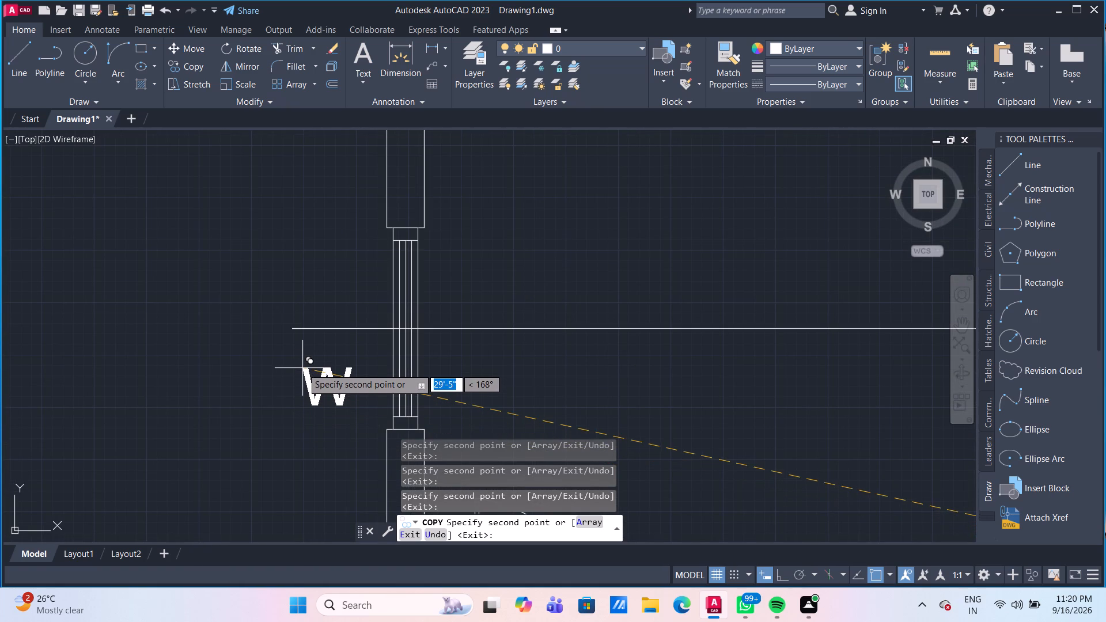
scroll(305, 365, "up", 1)
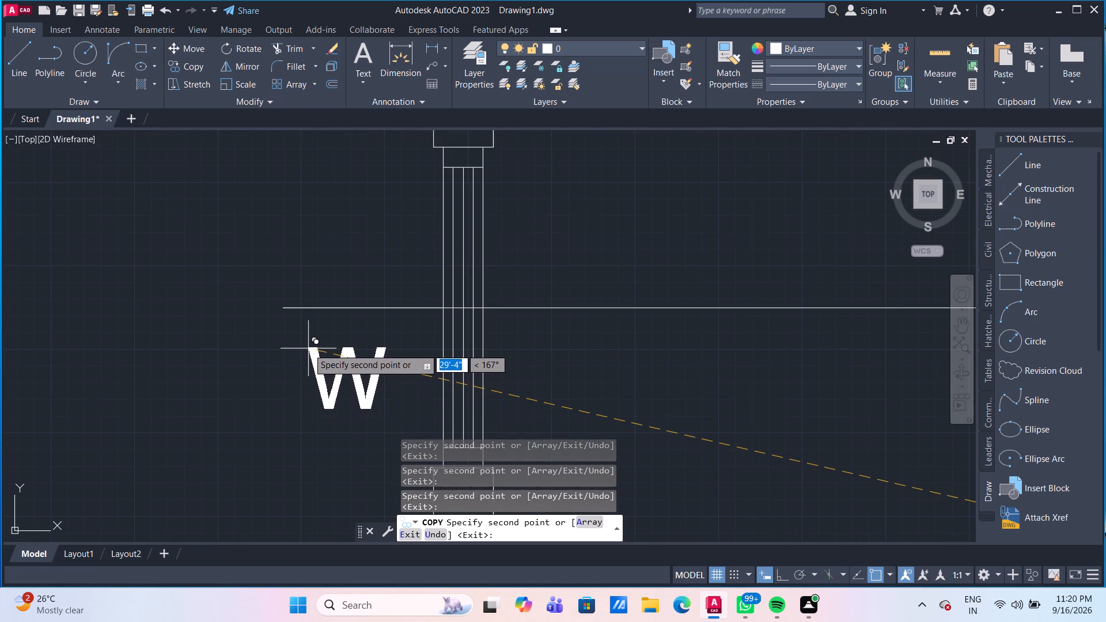
left_click(308, 348)
scroll(281, 419, "down", 2)
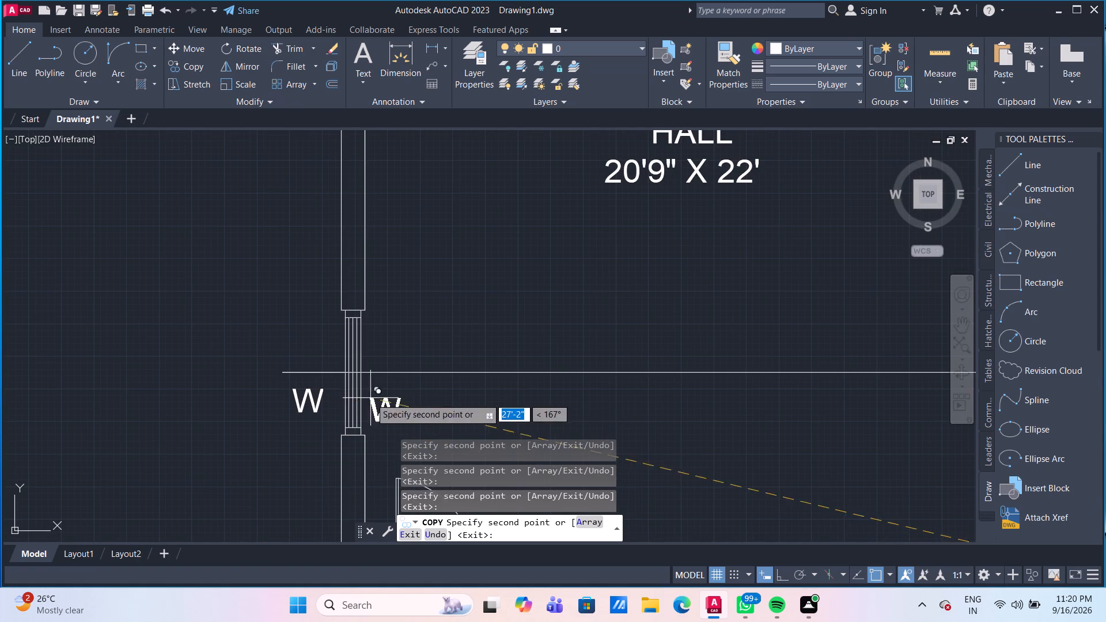
key("Escape")
Change the label above the toilet's top-wall window to V.
scroll(514, 407, "down", 2)
scroll(577, 399, "down", 2)
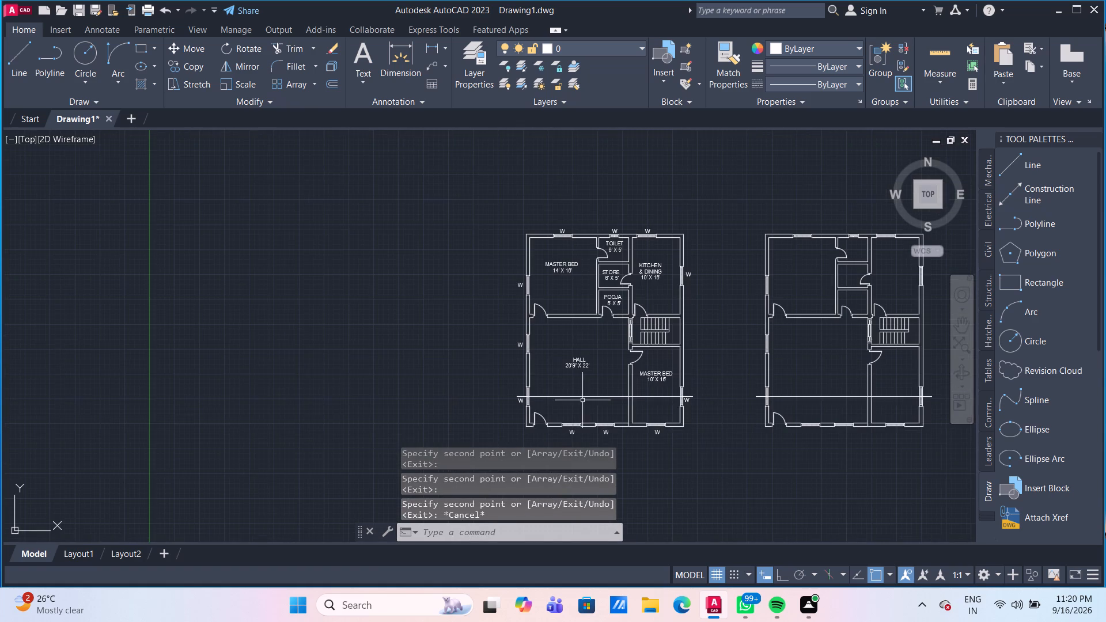
middle_click_drag(586, 401, 443, 373)
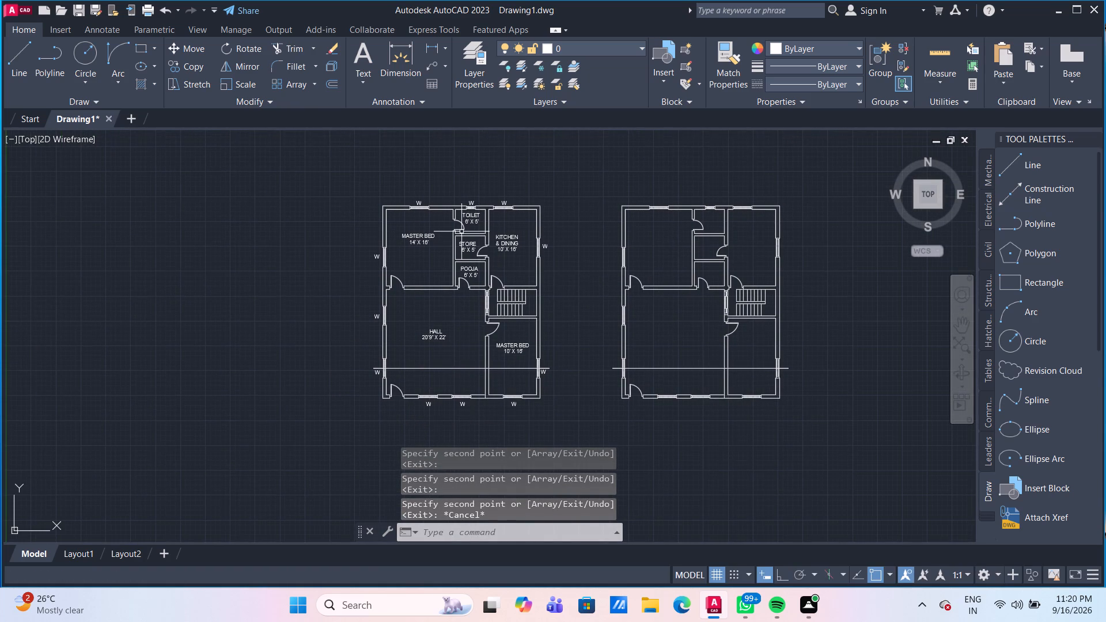
scroll(475, 187, "up", 3)
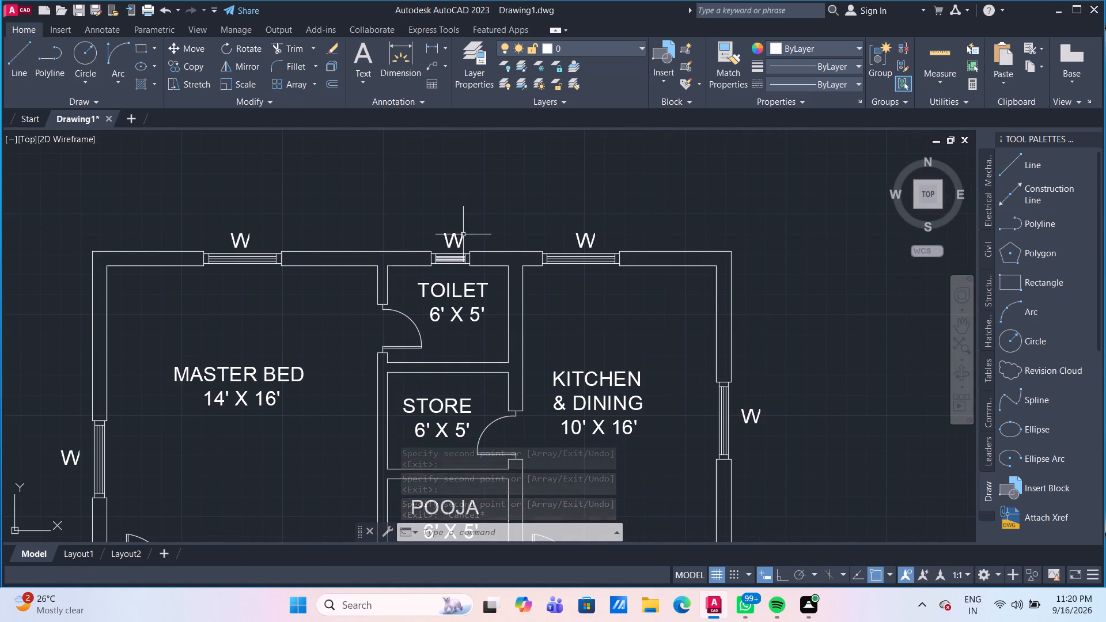
double_click(463, 234)
key("Right")
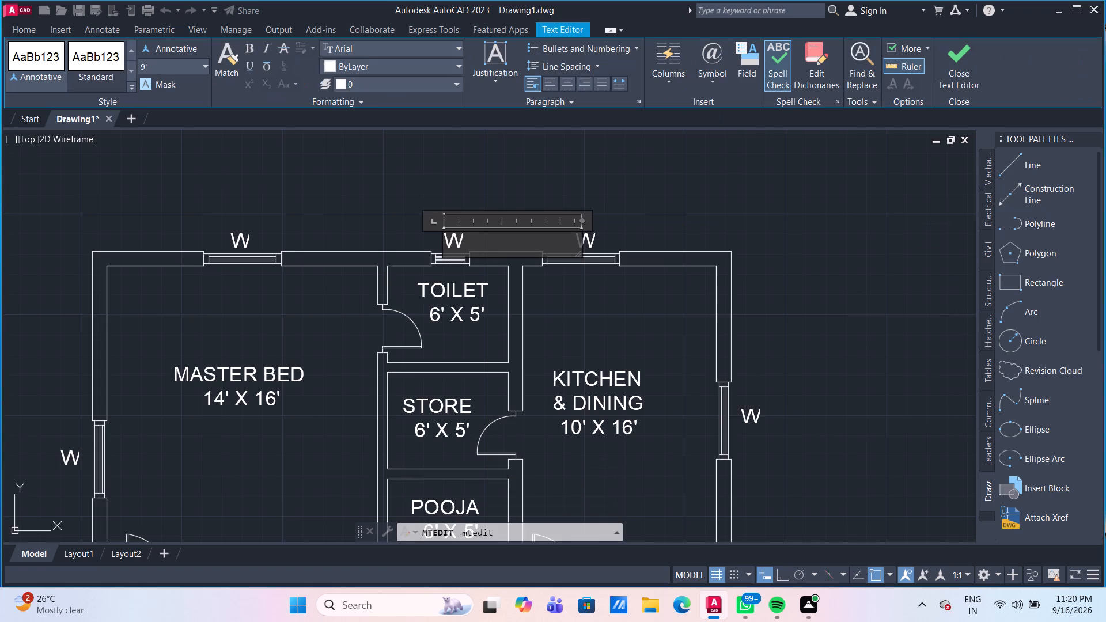
key("BackSpace")
key("v")
left_click(367, 194)
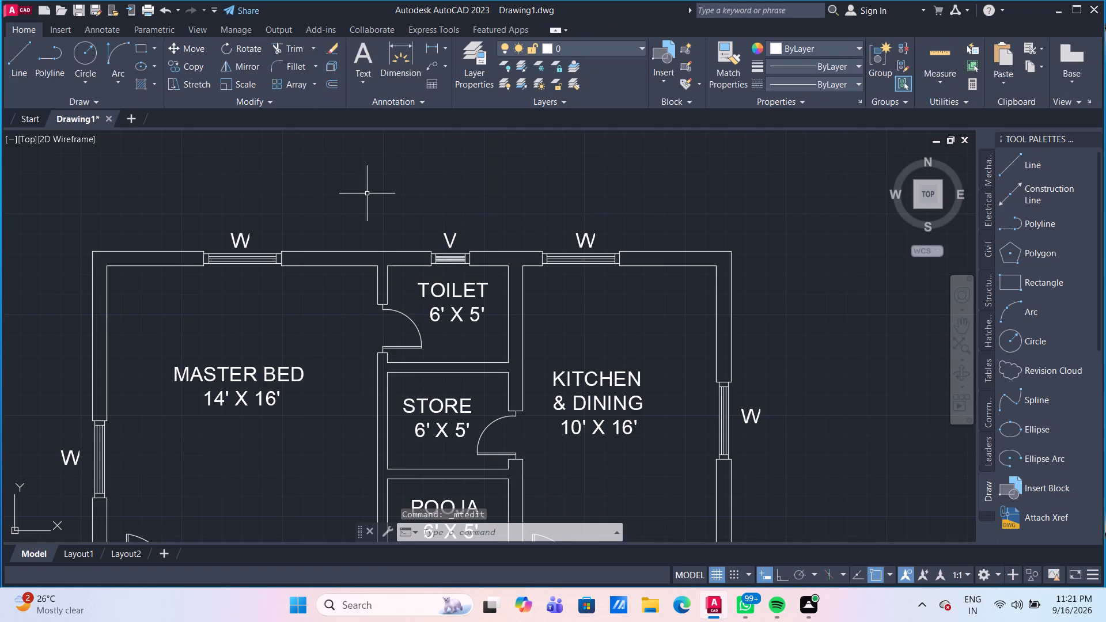
Copy the W label beside the hall's lower left-wall window to just above both ends of the long horizontal line crossing the labelled plan.
scroll(362, 320, "down", 2)
middle_click_drag(338, 391, 336, 271)
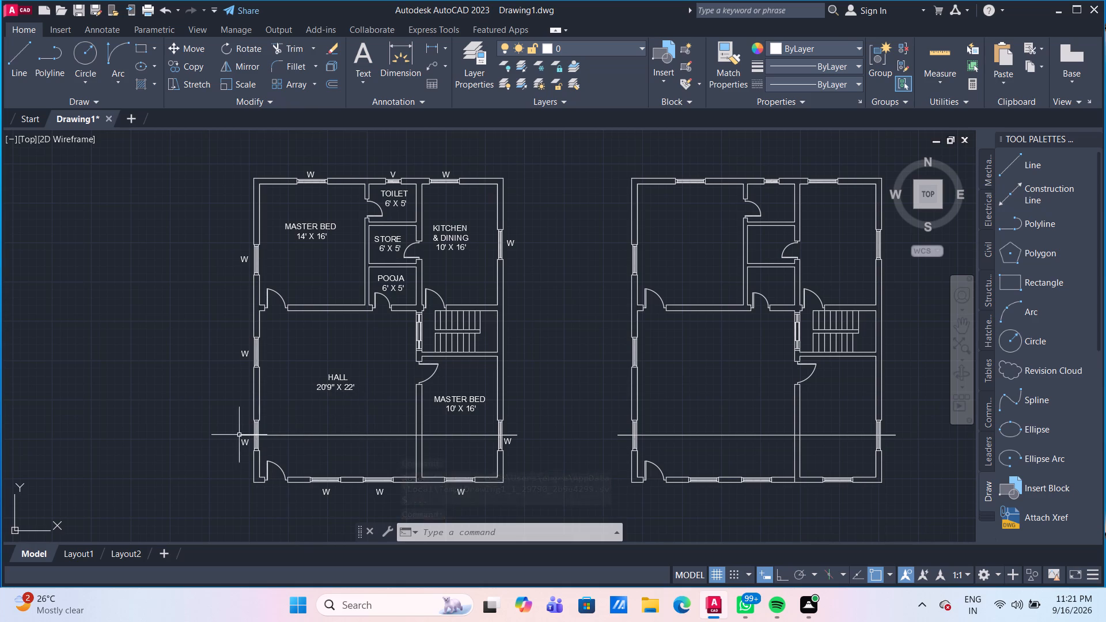
scroll(234, 433, "up", 1)
middle_click_drag(234, 413, 234, 395)
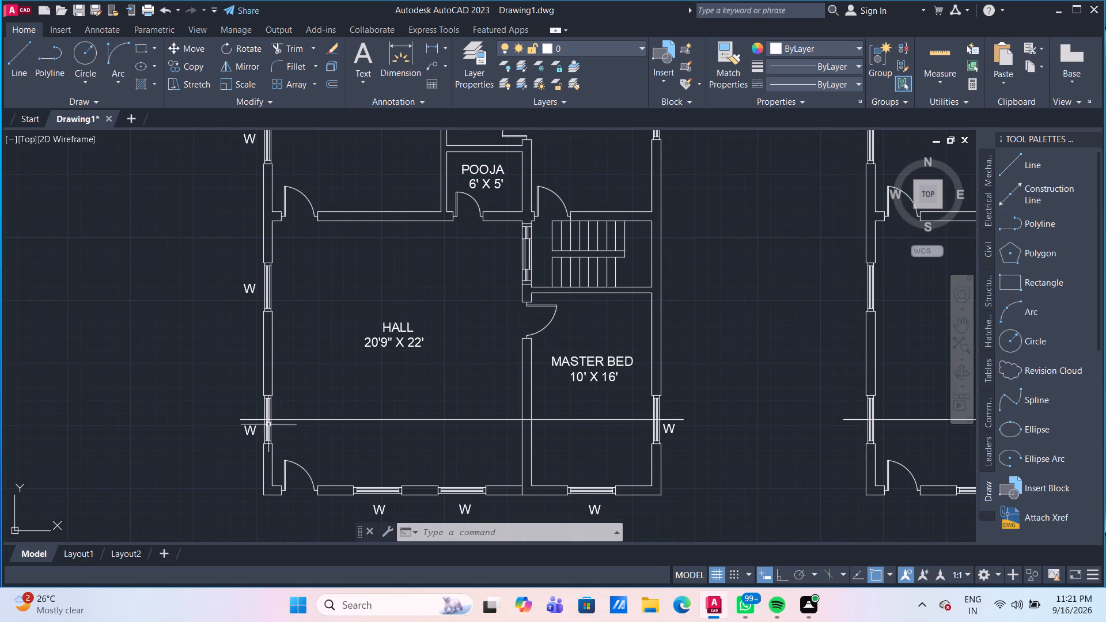
left_click(247, 432)
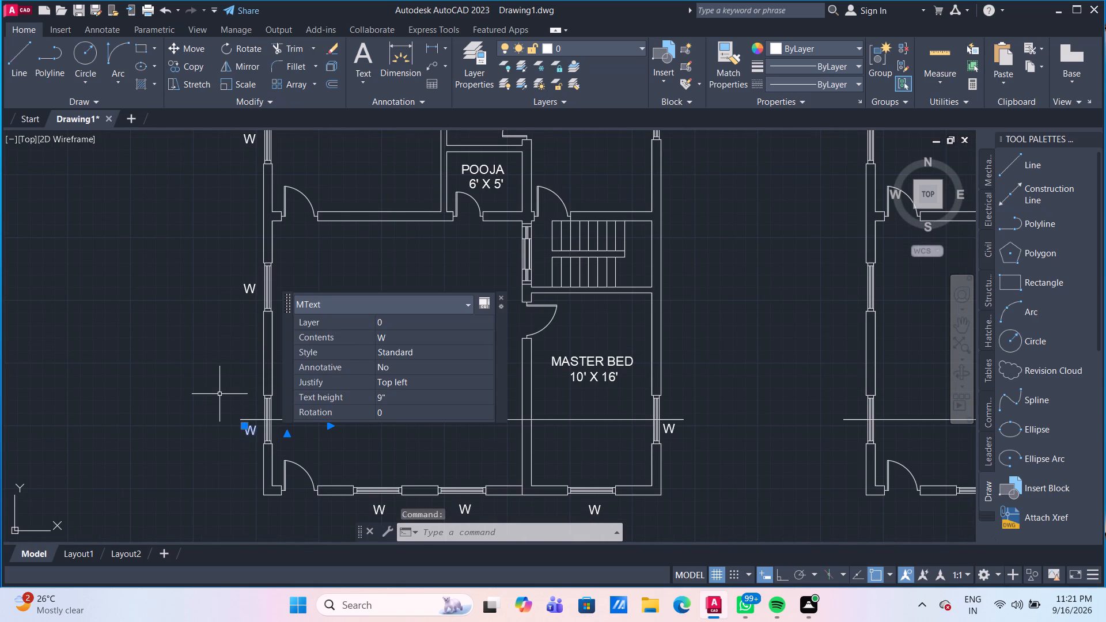
type("CO")
key("Return")
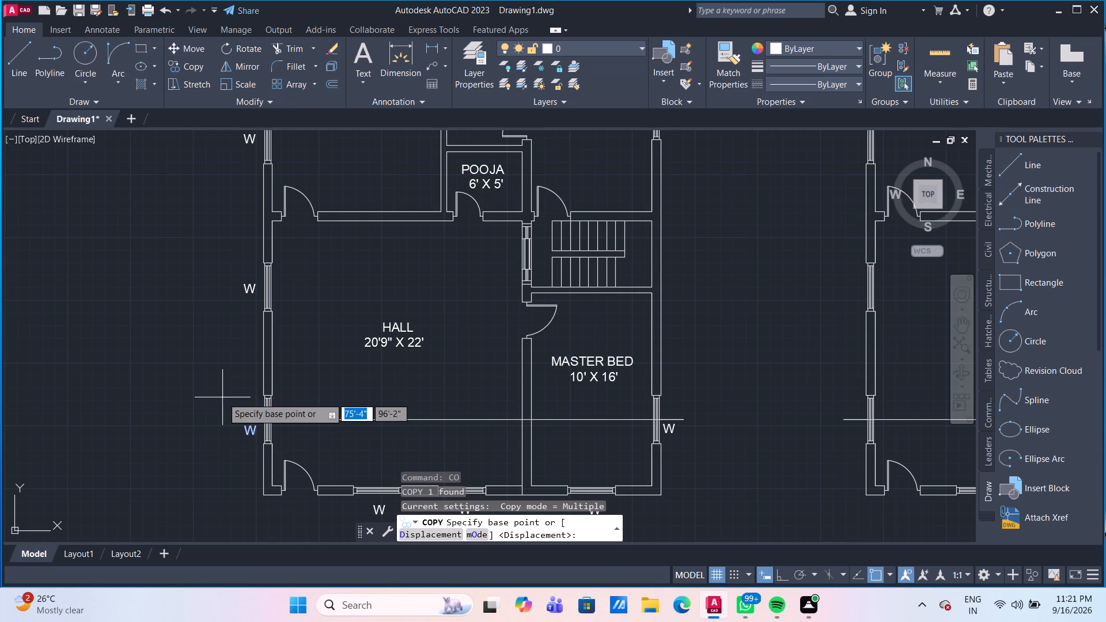
left_click(246, 434)
scroll(245, 413, "up", 2)
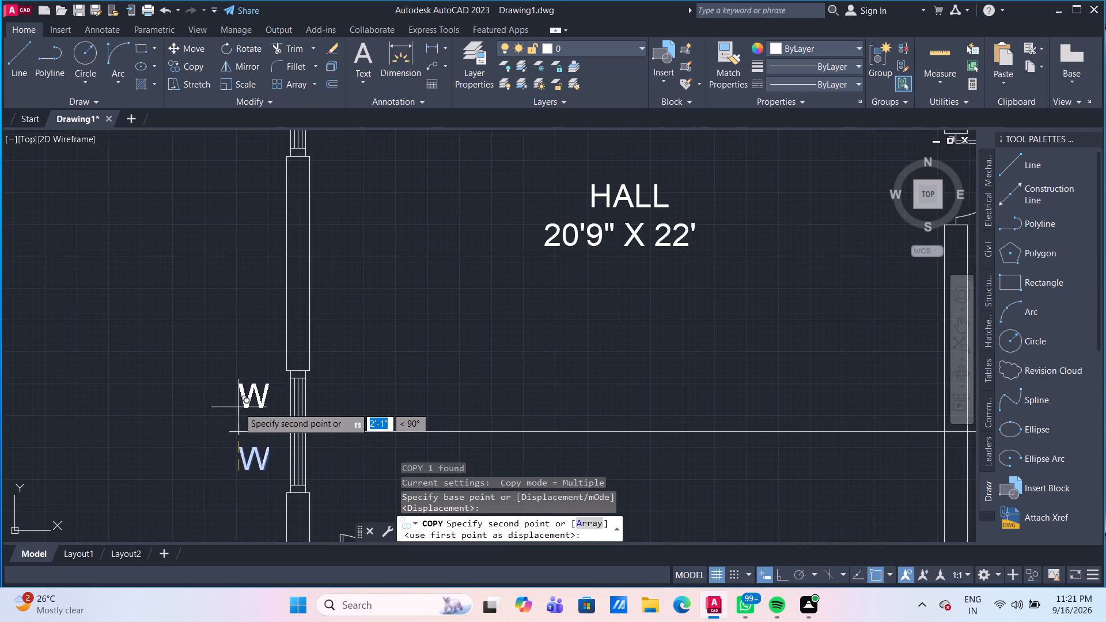
left_click(184, 409)
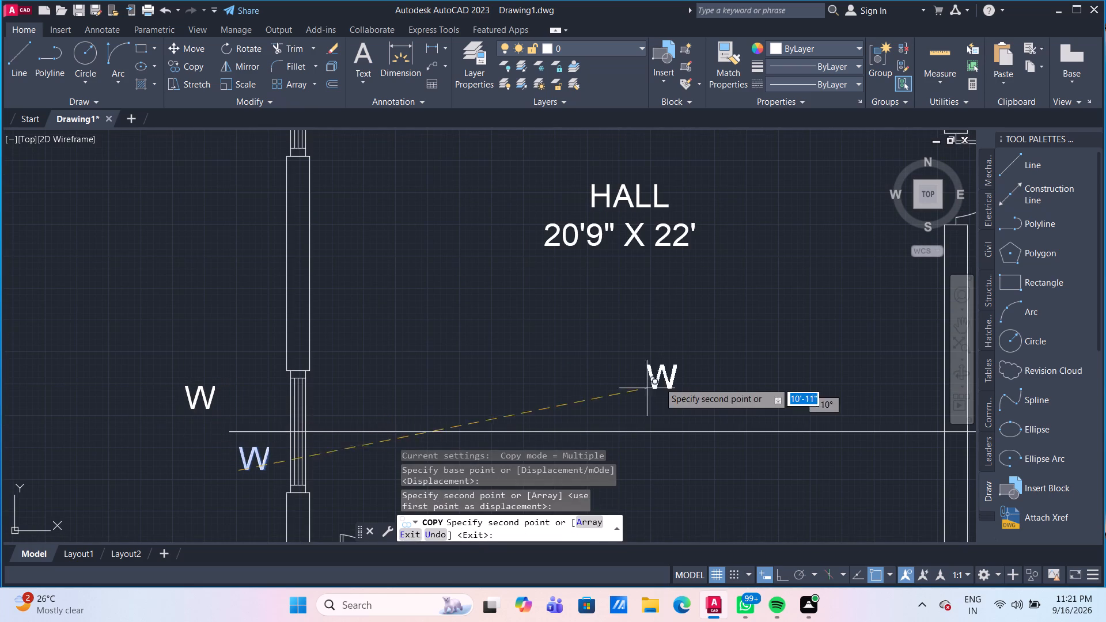
middle_click_drag(718, 393, 393, 333)
scroll(894, 320, "down", 3)
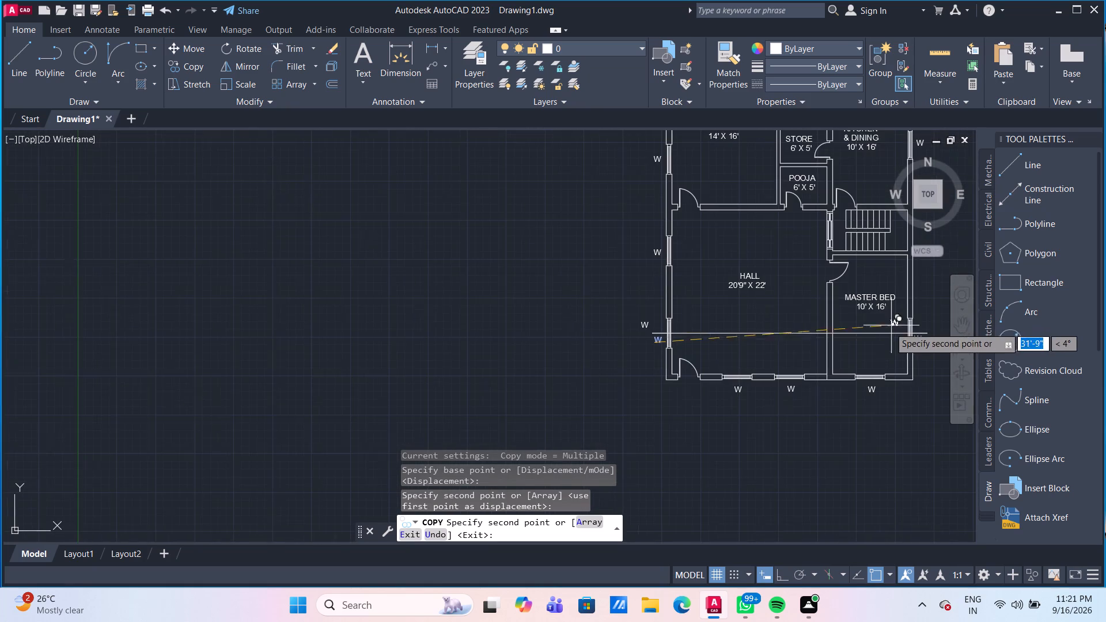
middle_click_drag(879, 333, 484, 355)
scroll(547, 337, "up", 2)
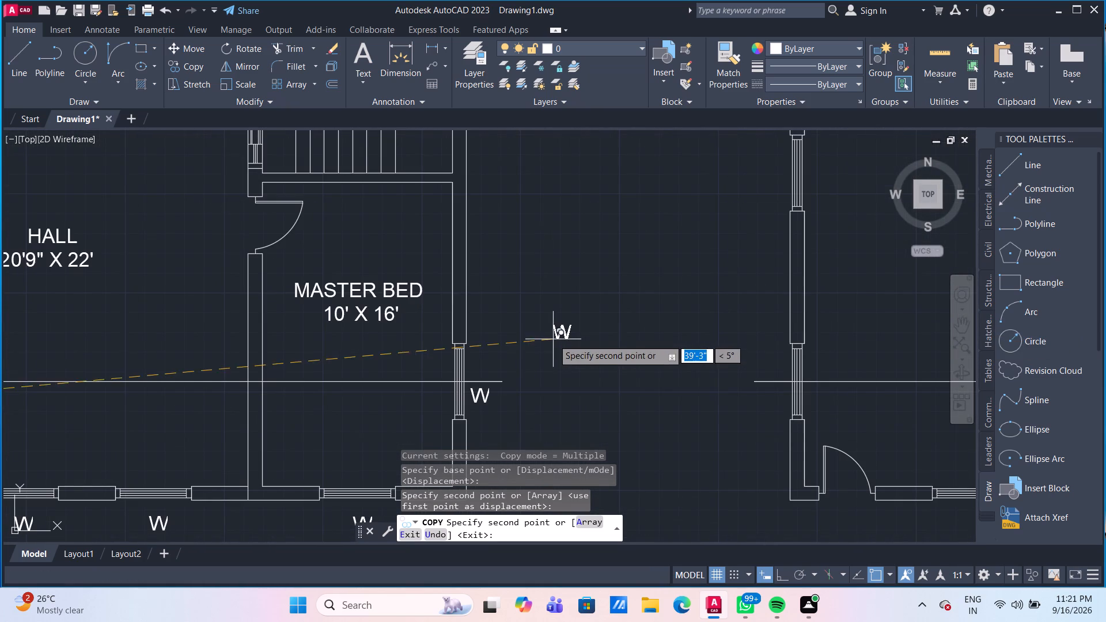
left_click(514, 363)
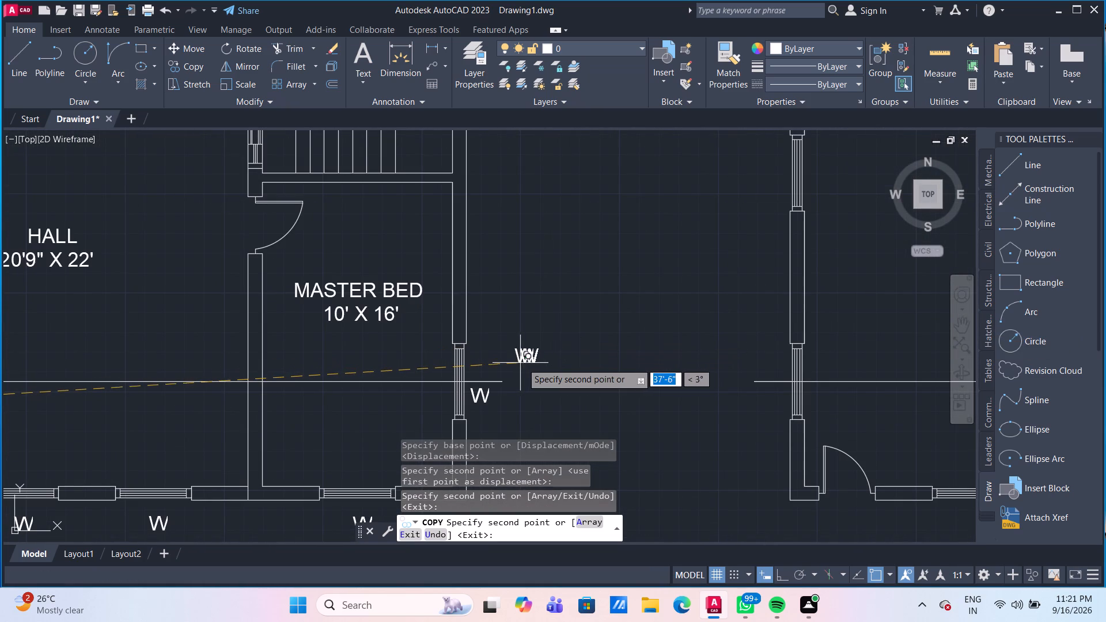
key("Escape")
scroll(563, 358, "down", 1)
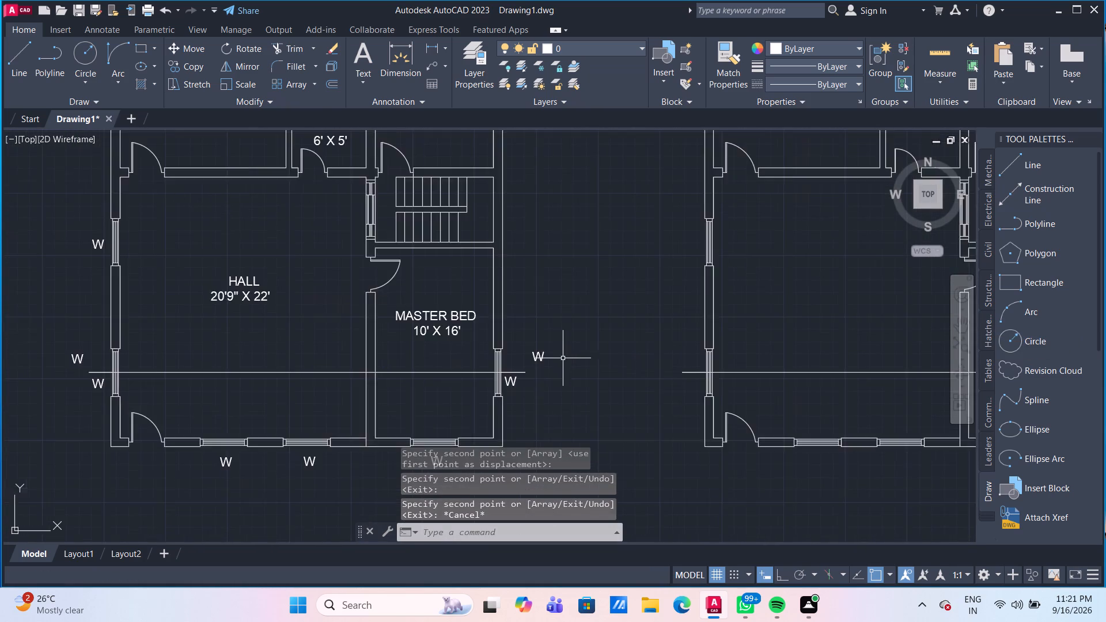
scroll(563, 358, "down", 1)
scroll(236, 356, "up", 2)
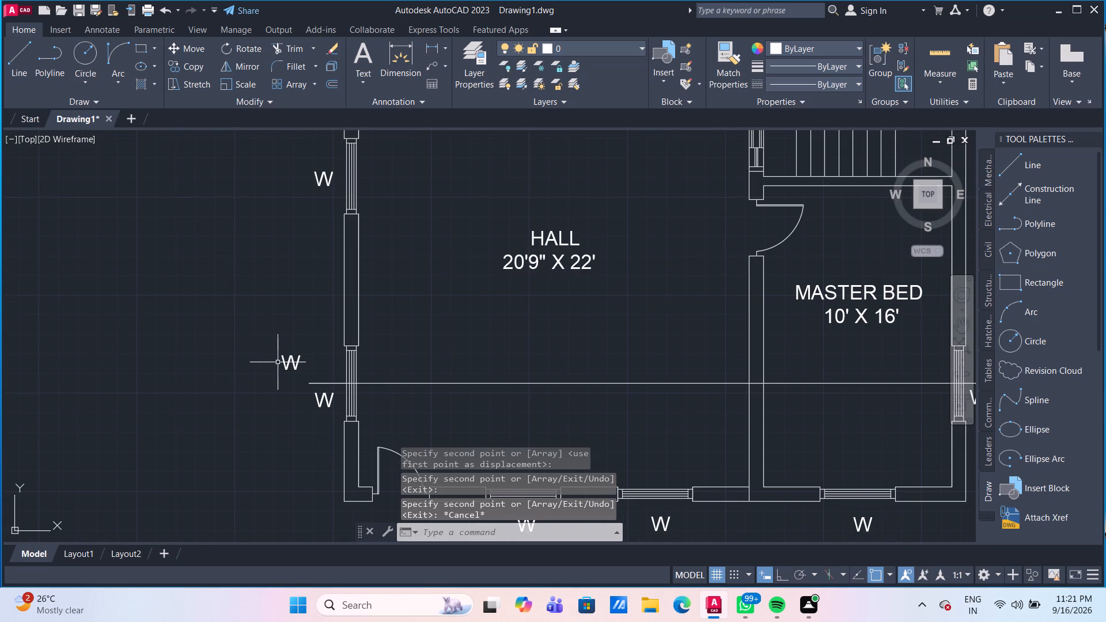
Change the W label above the long horizontal line's left end to a bold B.
double_click(291, 359)
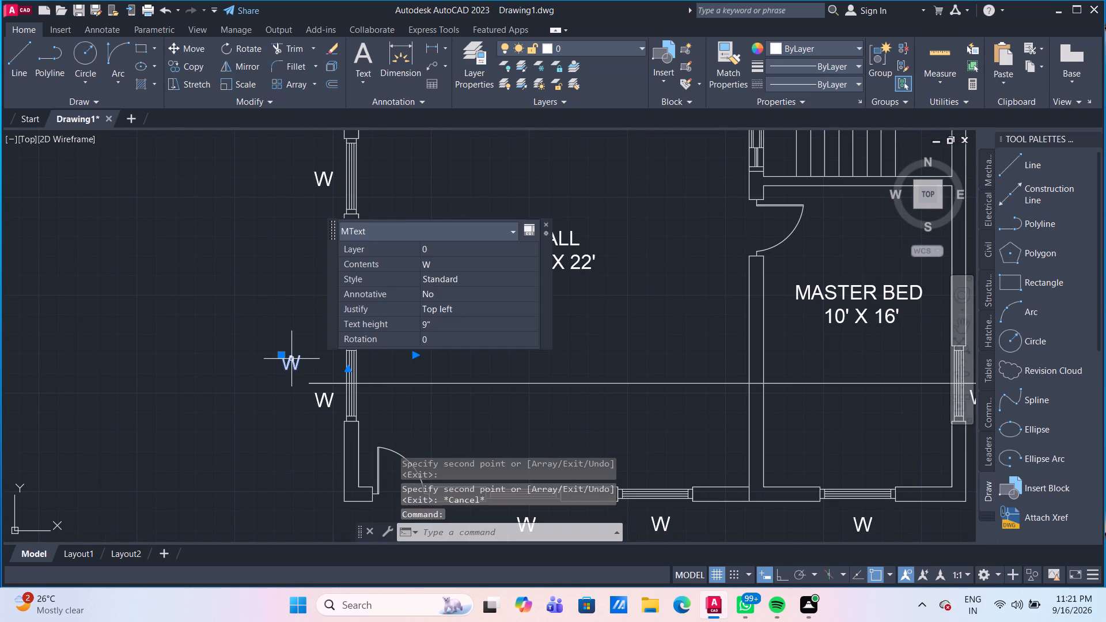
left_click(290, 358)
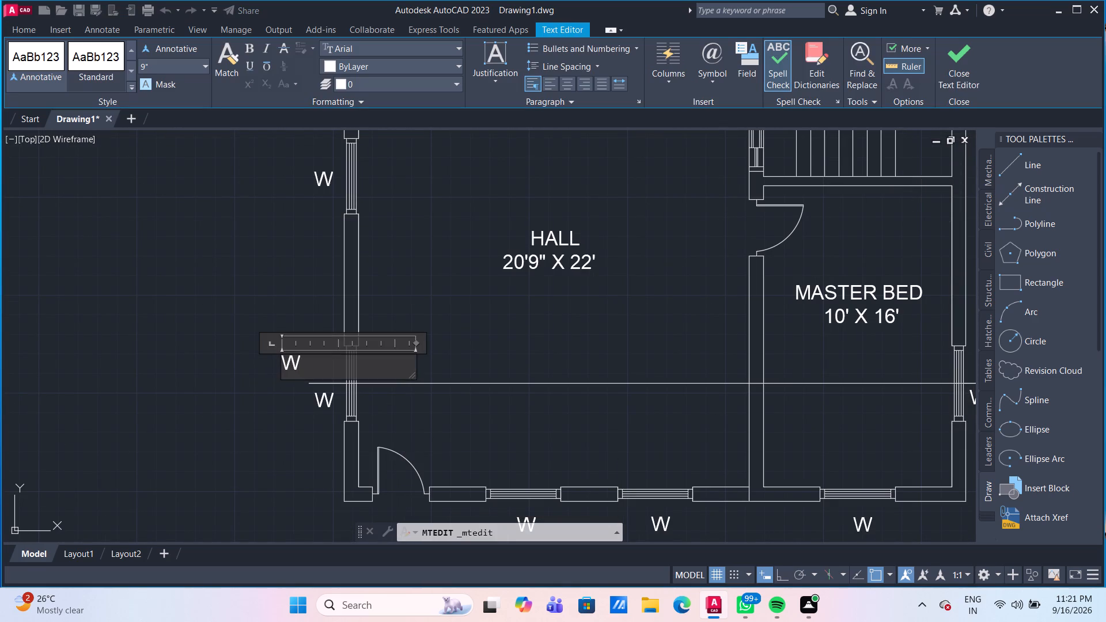
left_click(308, 363)
key("BackSpace")
key("b")
left_click_drag(308, 363, 272, 362)
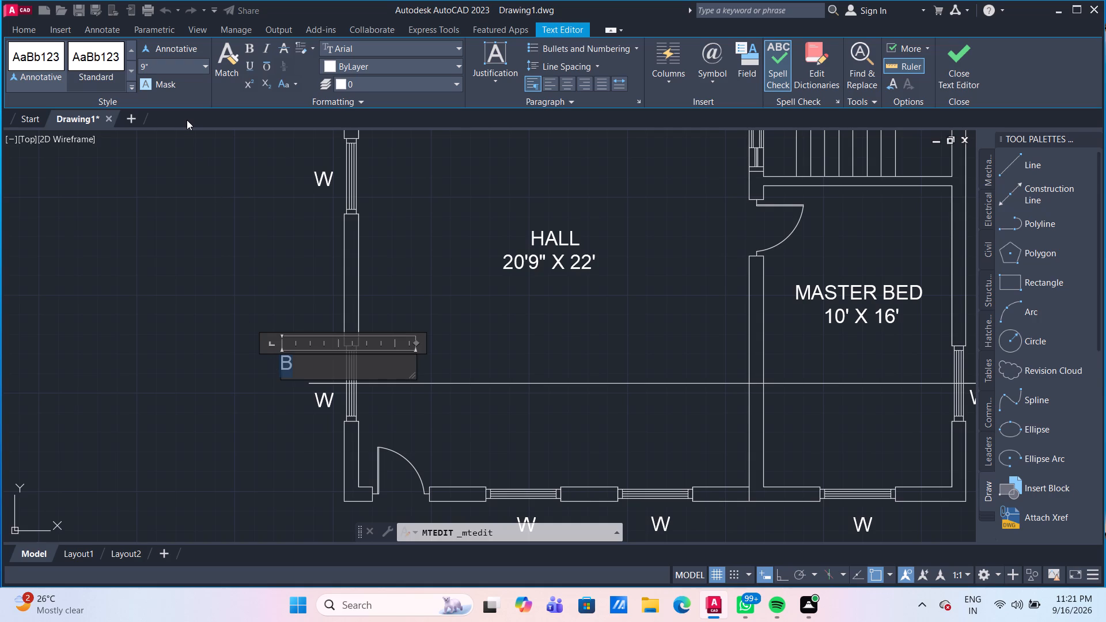
left_click(248, 45)
Change the W label above the long horizontal line's right end to a bold P.
scroll(530, 299, "down", 3)
scroll(695, 349, "up", 1)
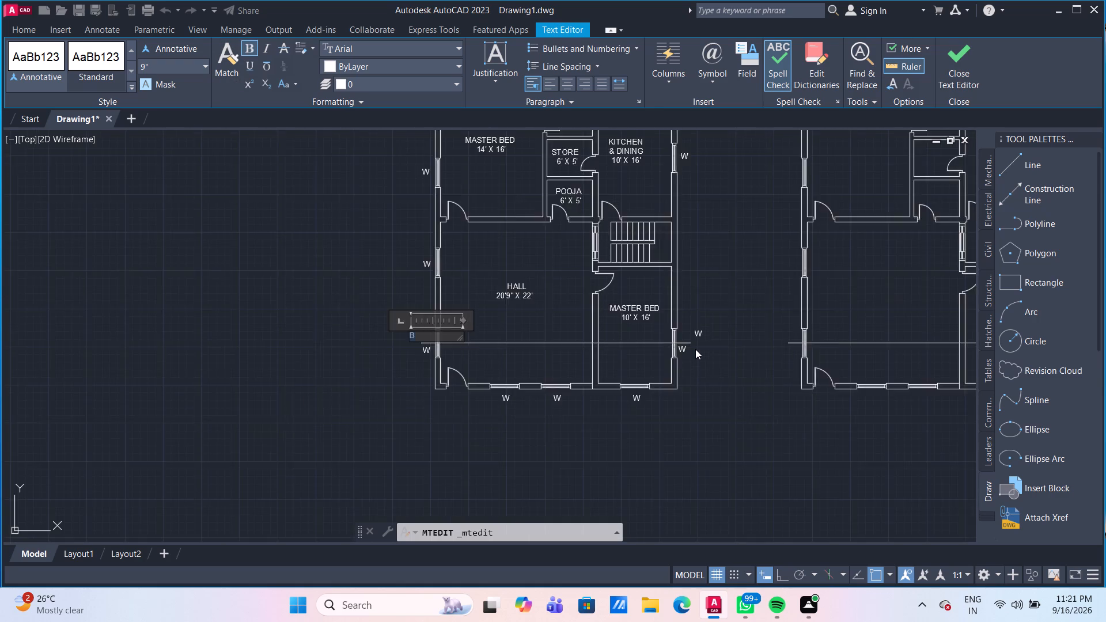
scroll(695, 349, "up", 2)
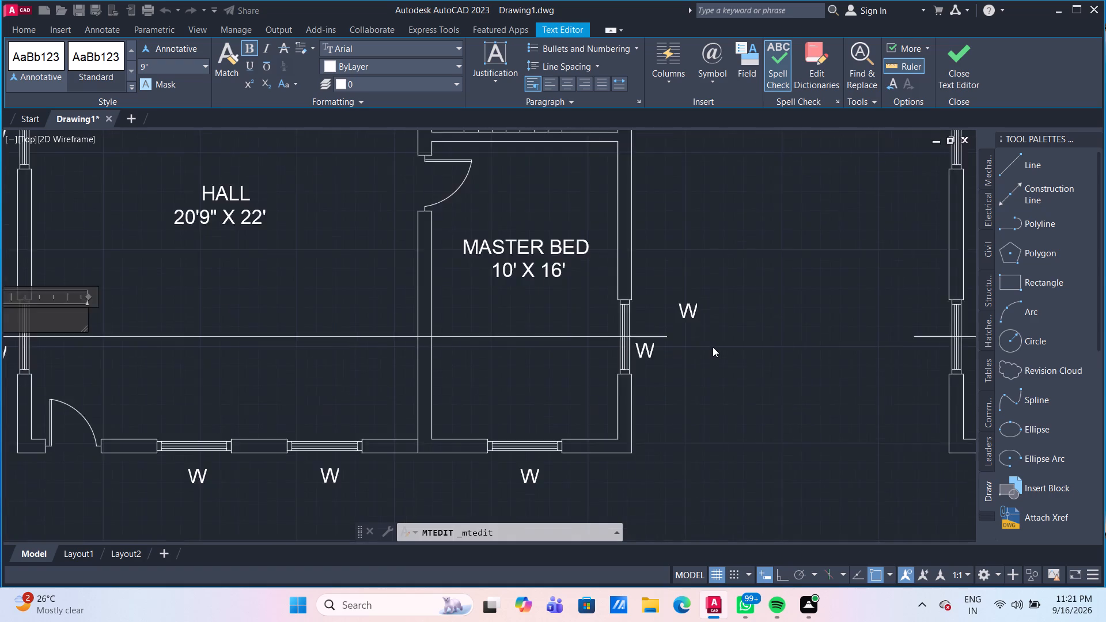
scroll(713, 347, "up", 1)
double_click(673, 286)
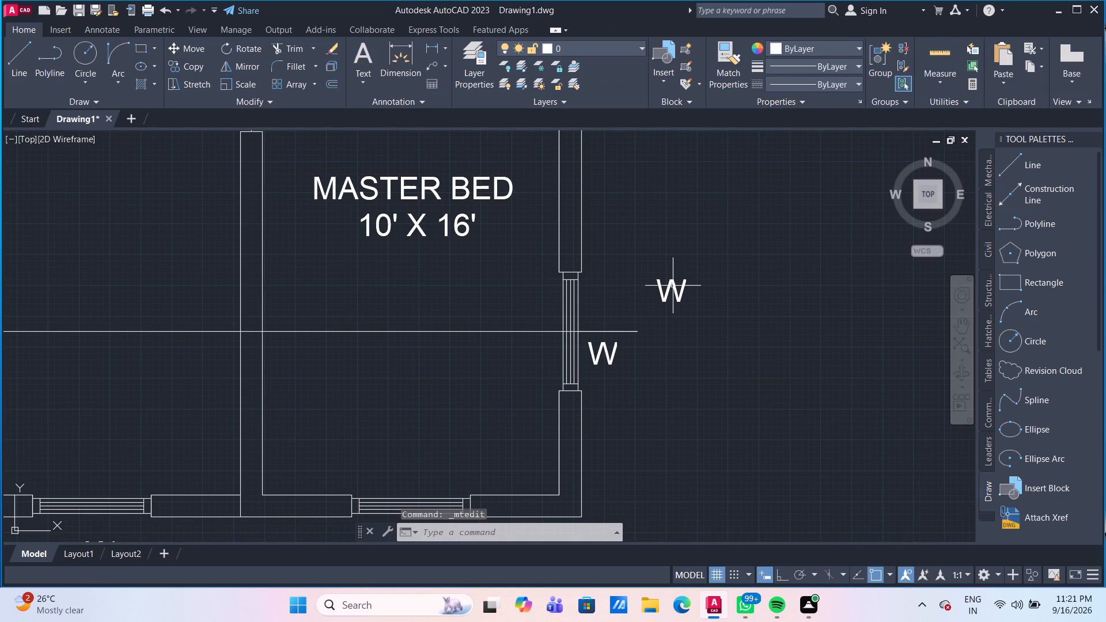
double_click(684, 291)
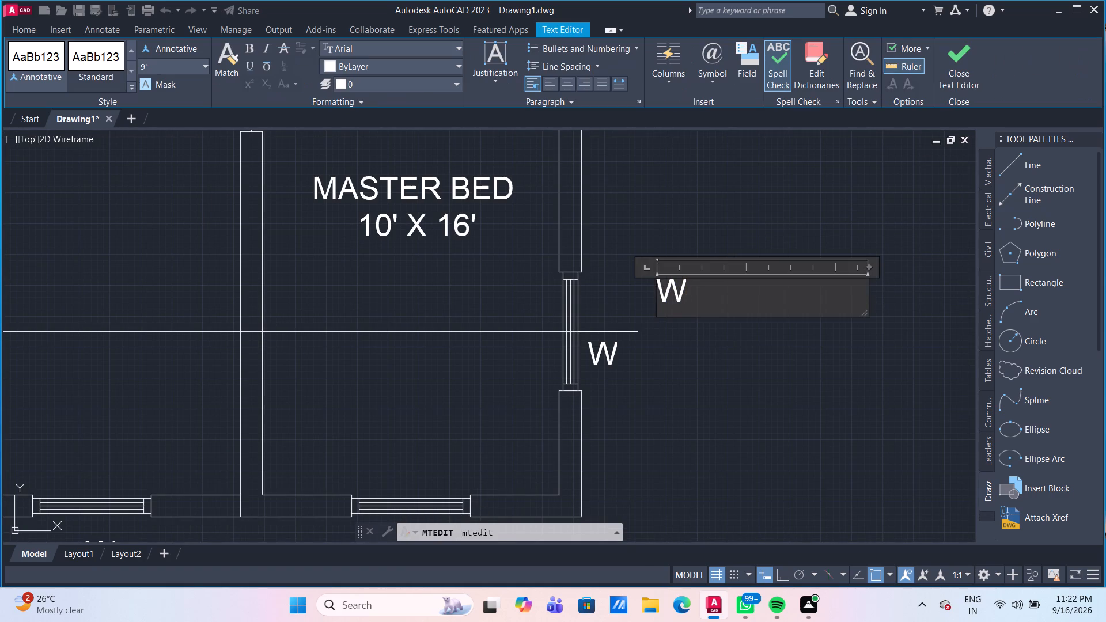
key("BackSpace")
key("p")
left_click_drag(684, 291, 650, 298)
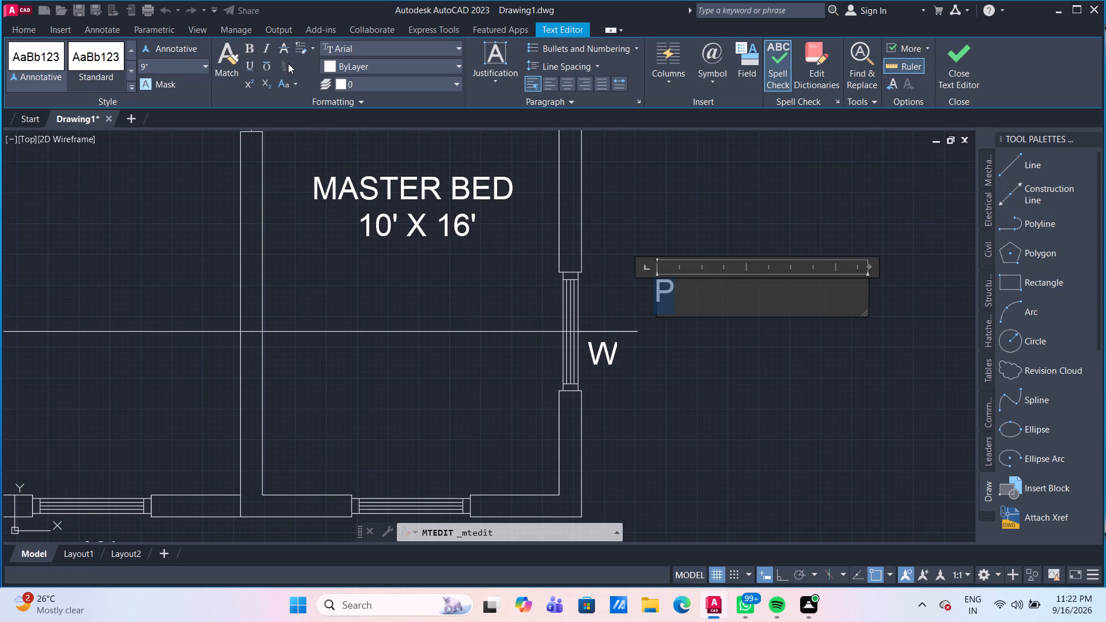
left_click(255, 49)
key("Escape")
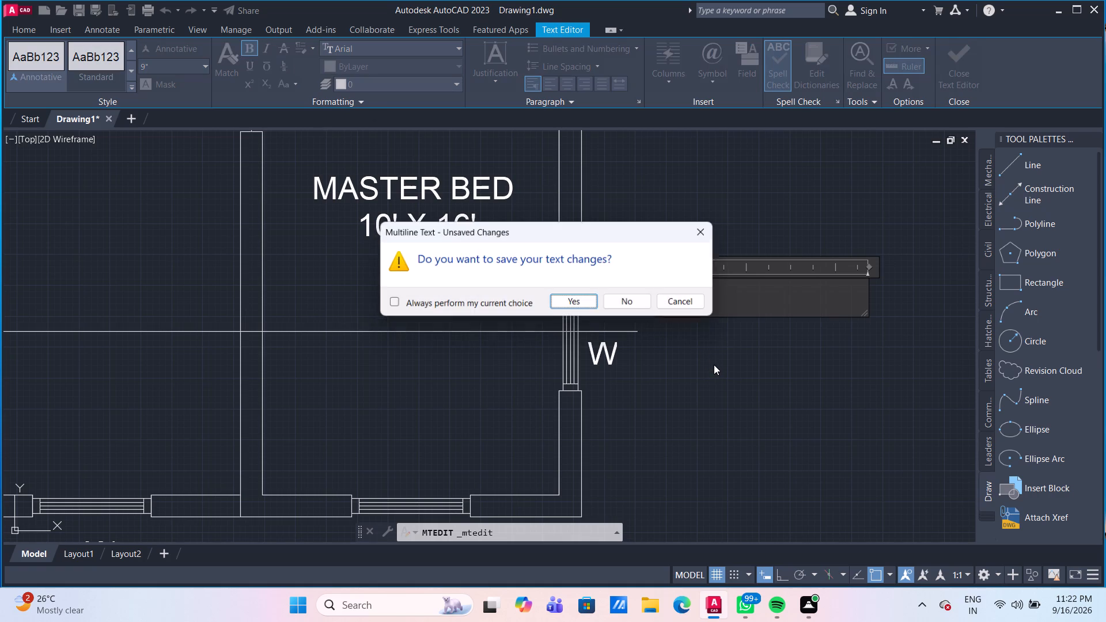
left_click(703, 226)
left_click(719, 354)
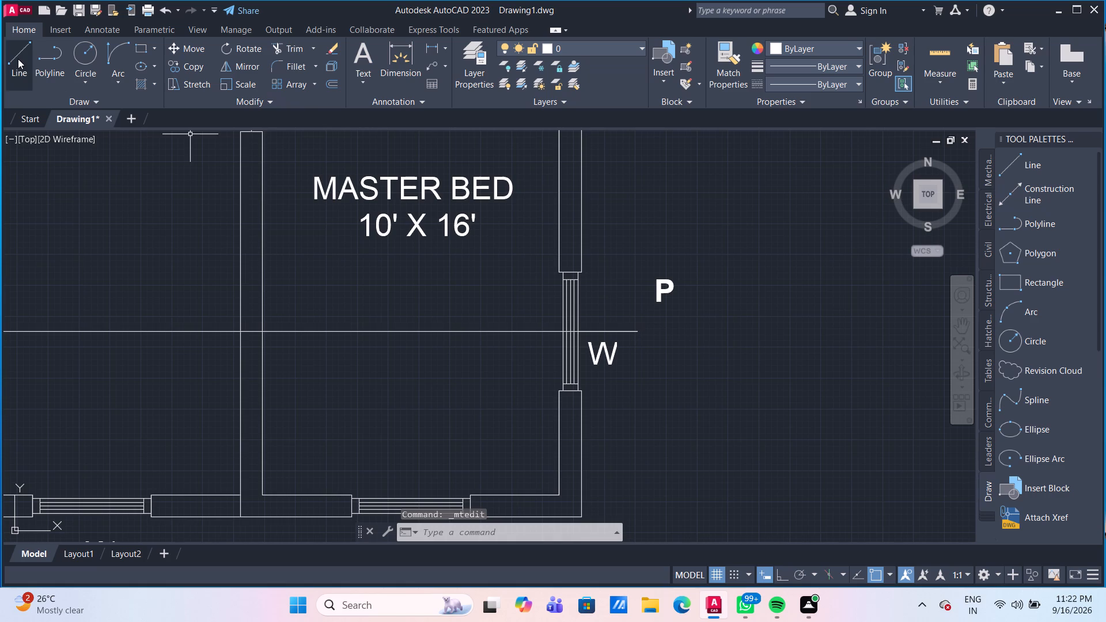
Stretch the right end of the horizontal line outward by 3'.
left_click(634, 331)
left_click(639, 331)
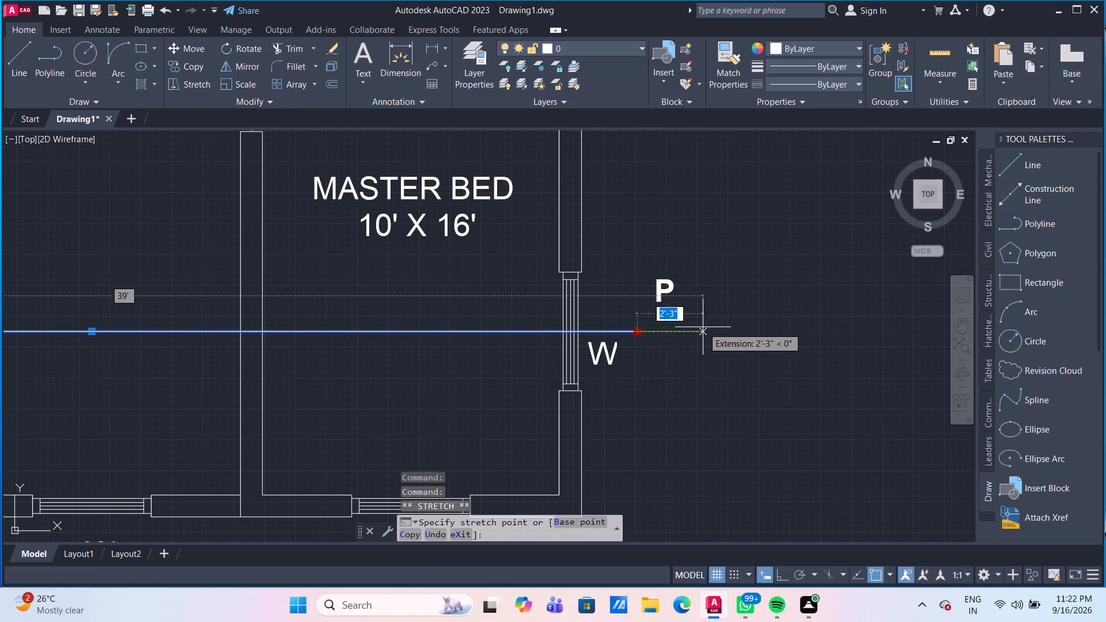
type("3'")
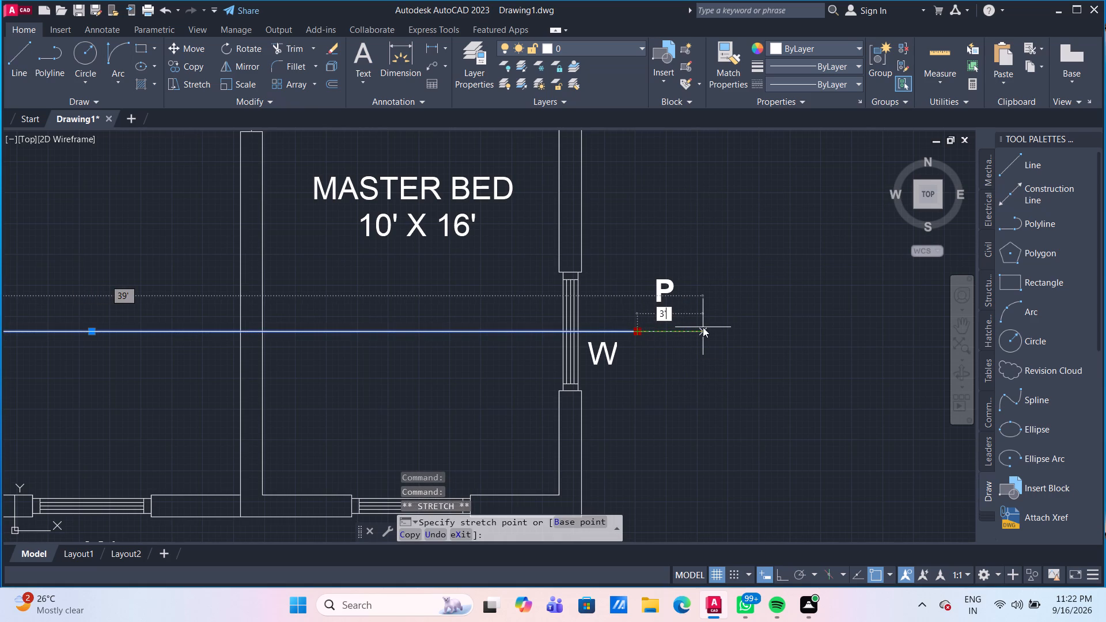
key("Return")
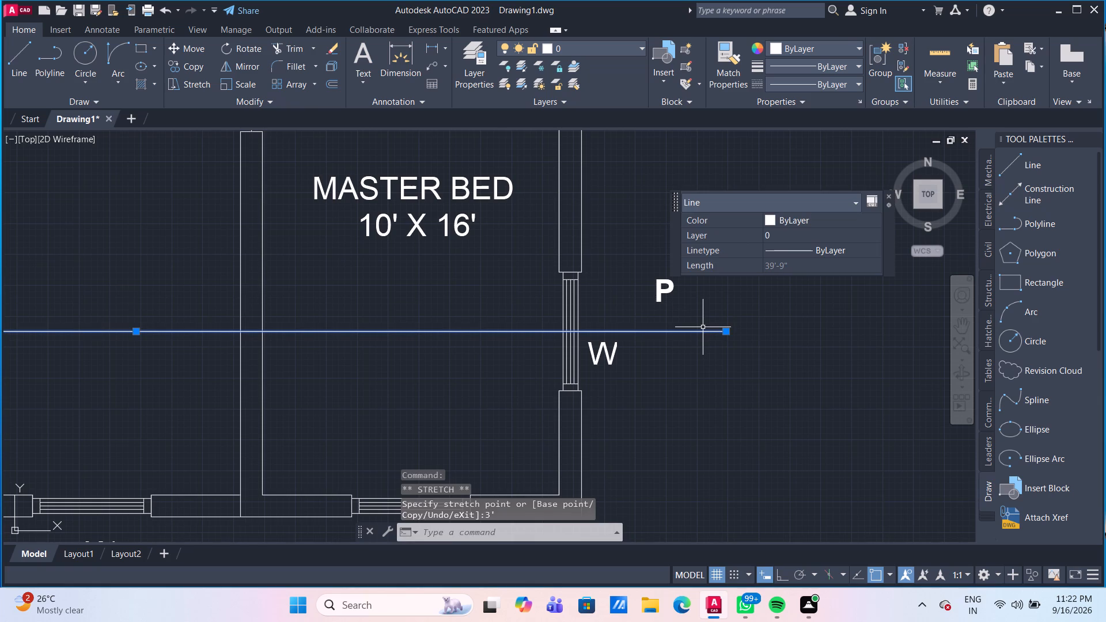
Stretch the left end of the horizontal line outward by 3' and deselect the line.
scroll(703, 327, "down", 2)
middle_click_drag(282, 362, 387, 374)
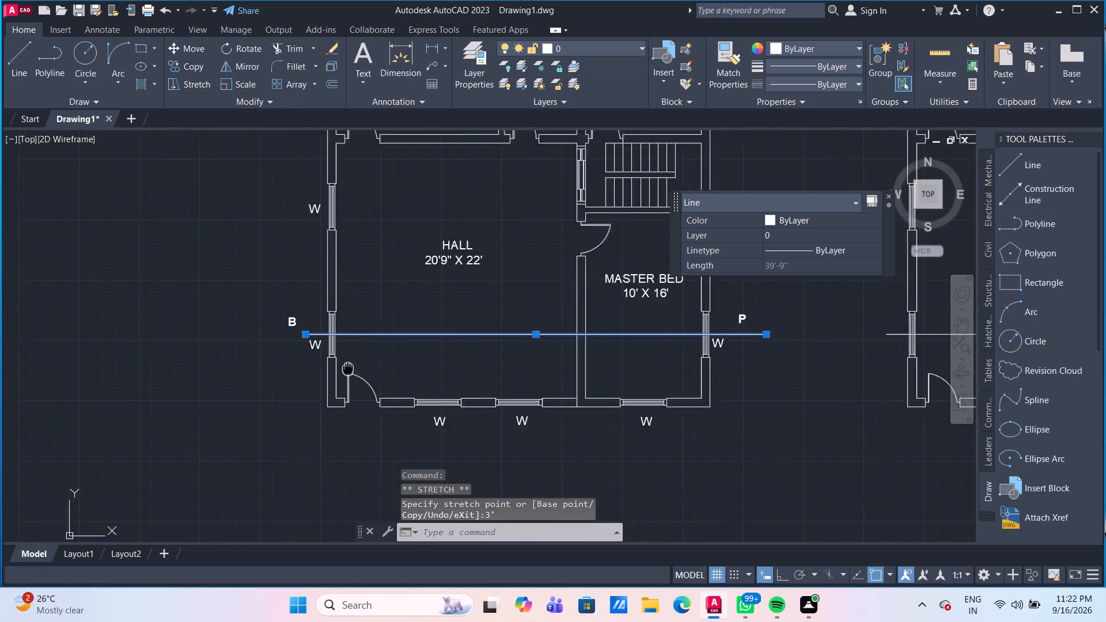
middle_click_drag(387, 374, 414, 380)
scroll(406, 347, "up", 3)
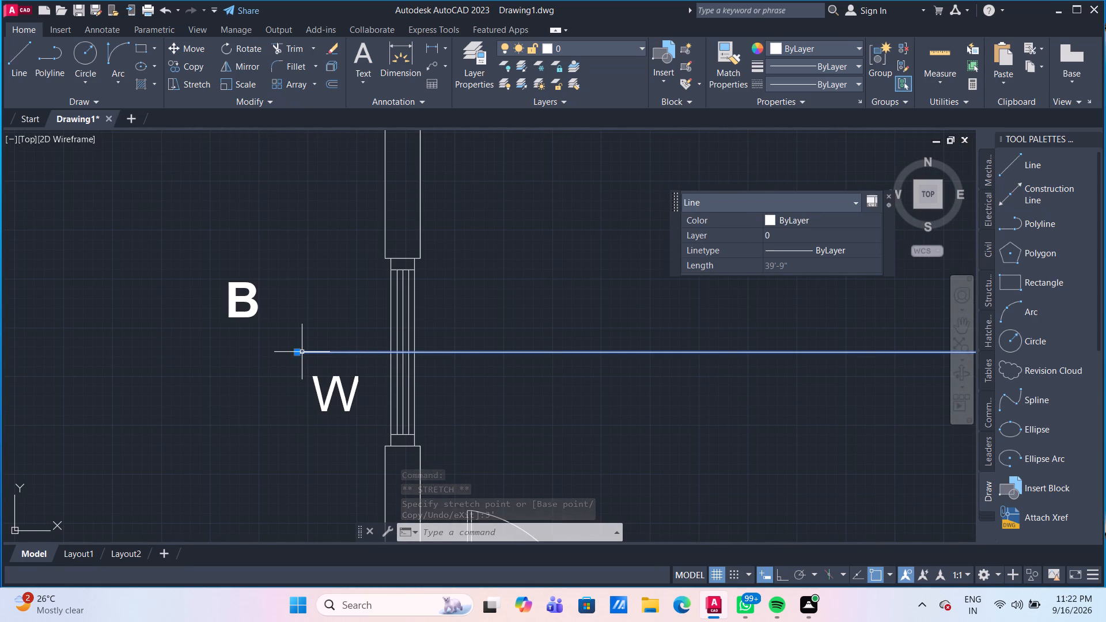
left_click(297, 352)
key("3")
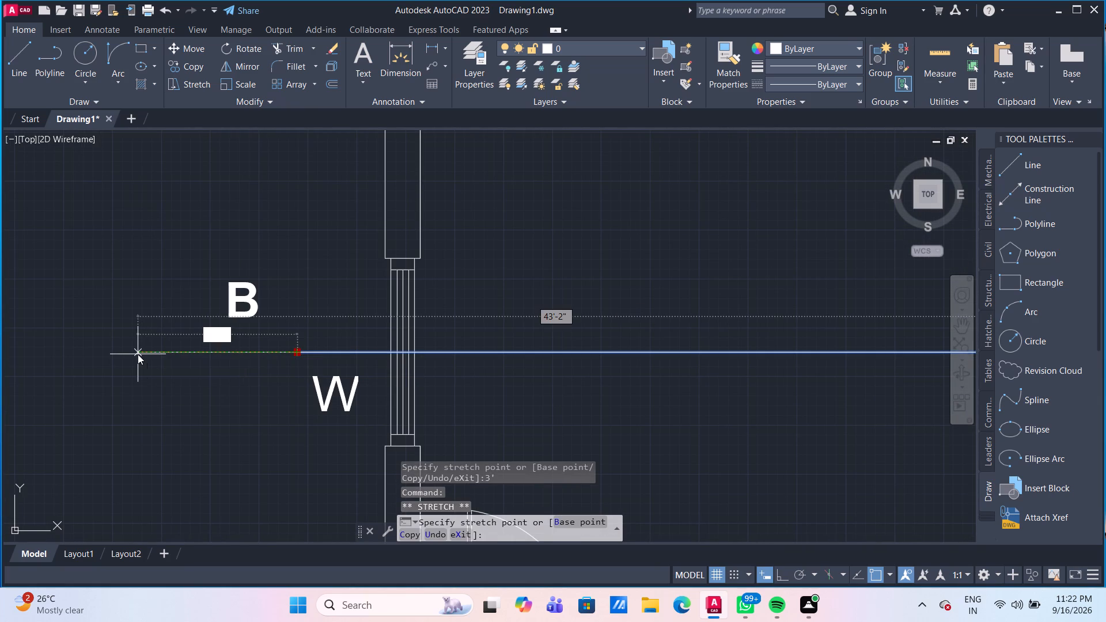
key("apostrophe")
key("Return")
scroll(191, 353, "down", 1)
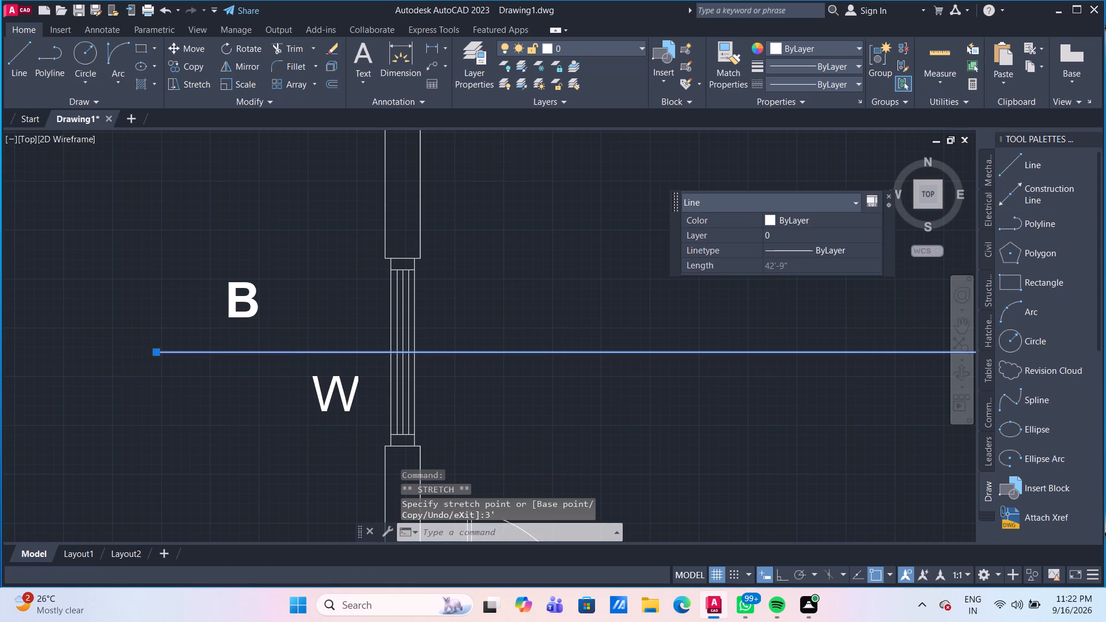
key("Escape")
Move the B label outward and down to sit just above the horizontal line's extended left end.
scroll(296, 305, "down", 3)
scroll(281, 322, "up", 3)
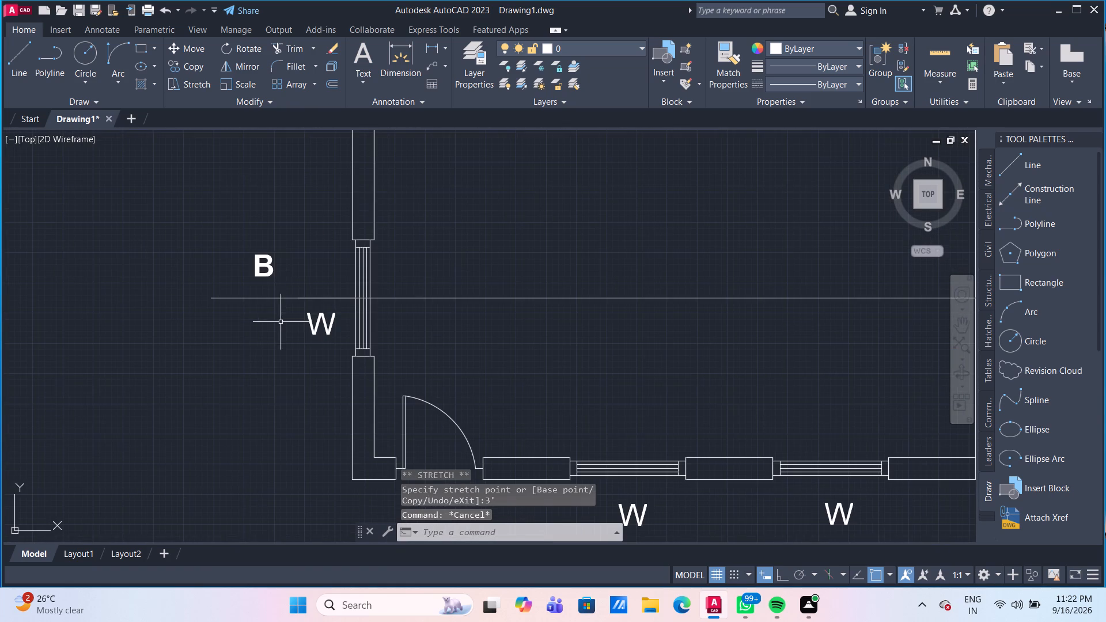
left_click(273, 271)
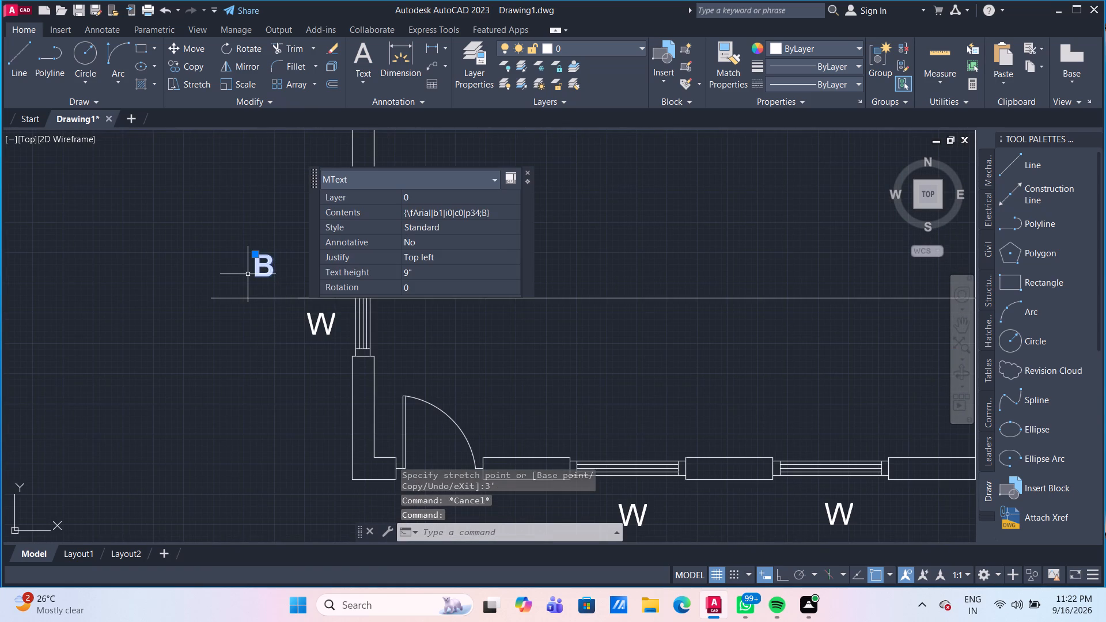
key("m")
key("Return")
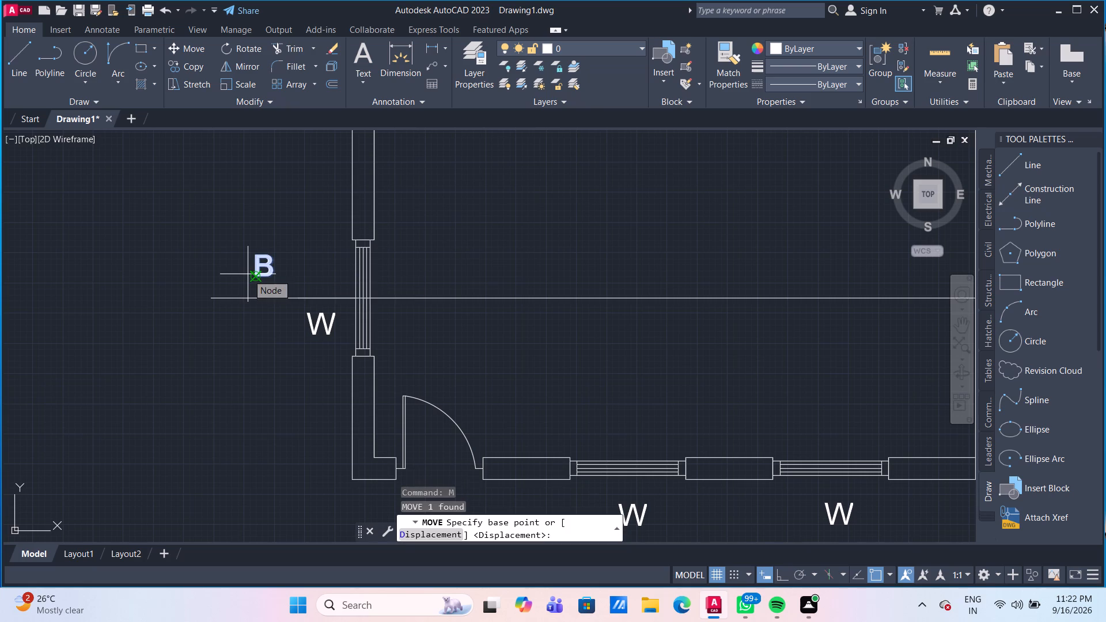
scroll(253, 278, "up", 2)
left_click(279, 243)
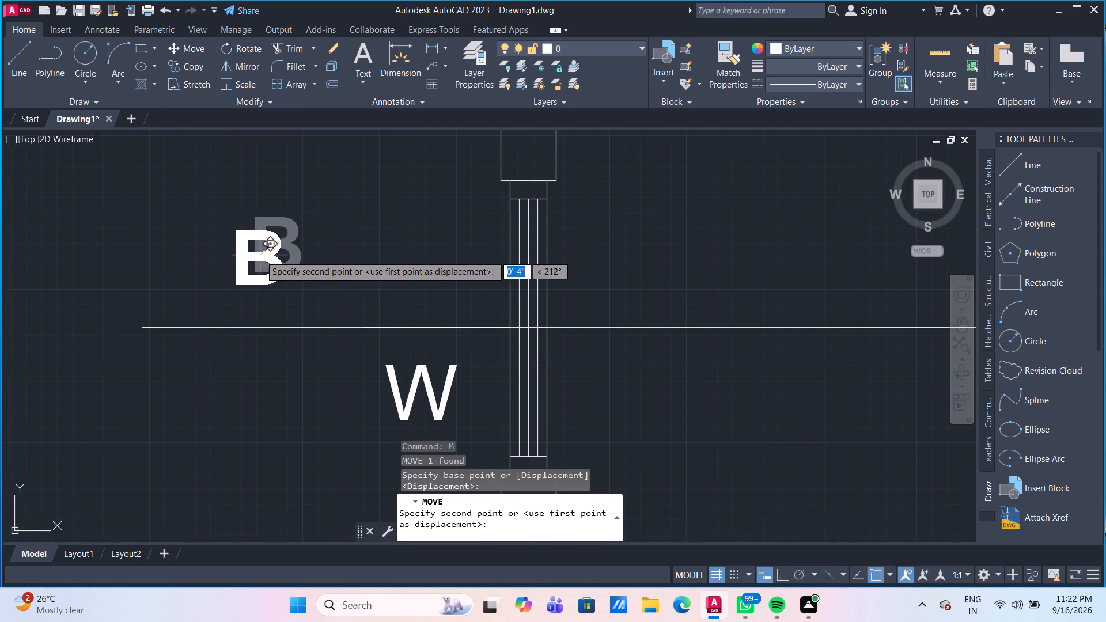
left_click(200, 281)
Move the P label outward and down to sit just above the horizontal line's extended right end.
scroll(486, 255, "down", 3)
middle_click_drag(683, 226, 627, 225)
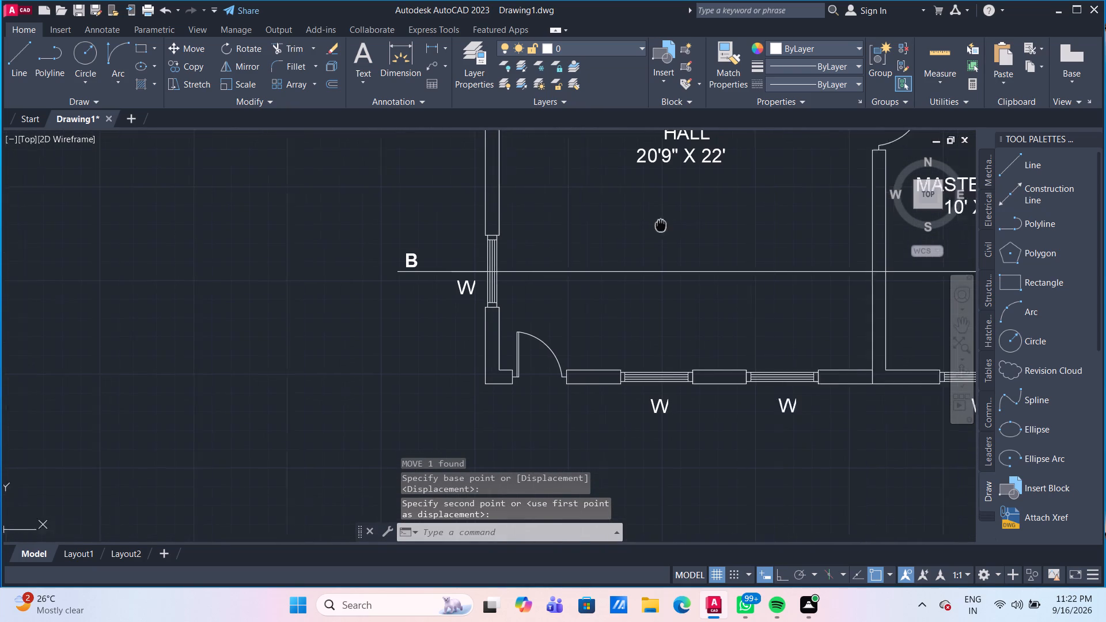
middle_click_drag(627, 225, 310, 240)
scroll(809, 250, "up", 2)
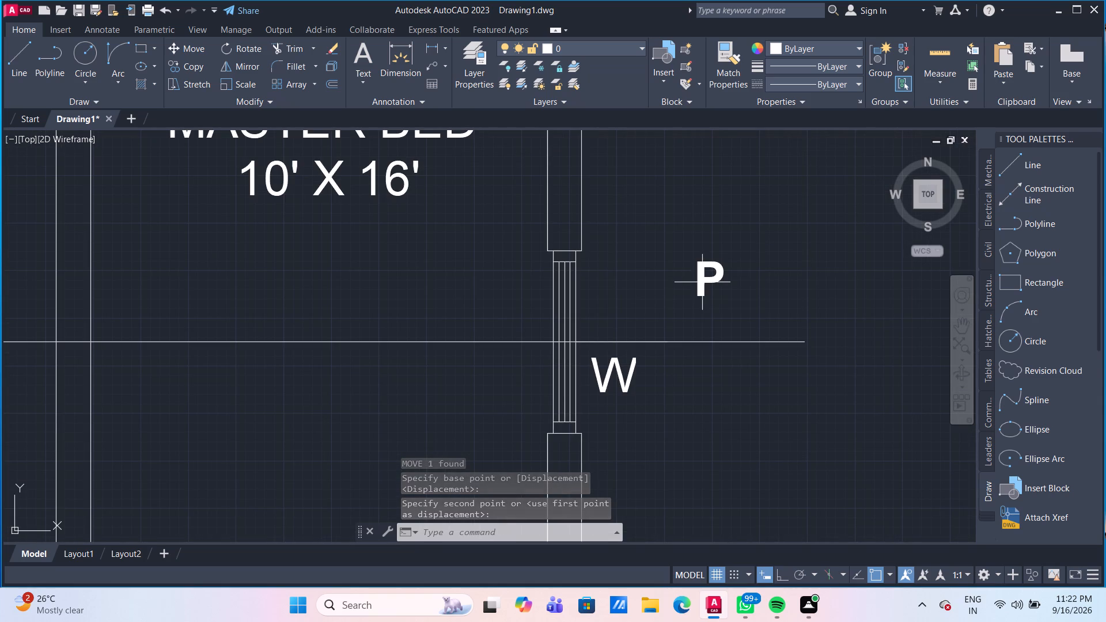
left_click(703, 282)
key("m")
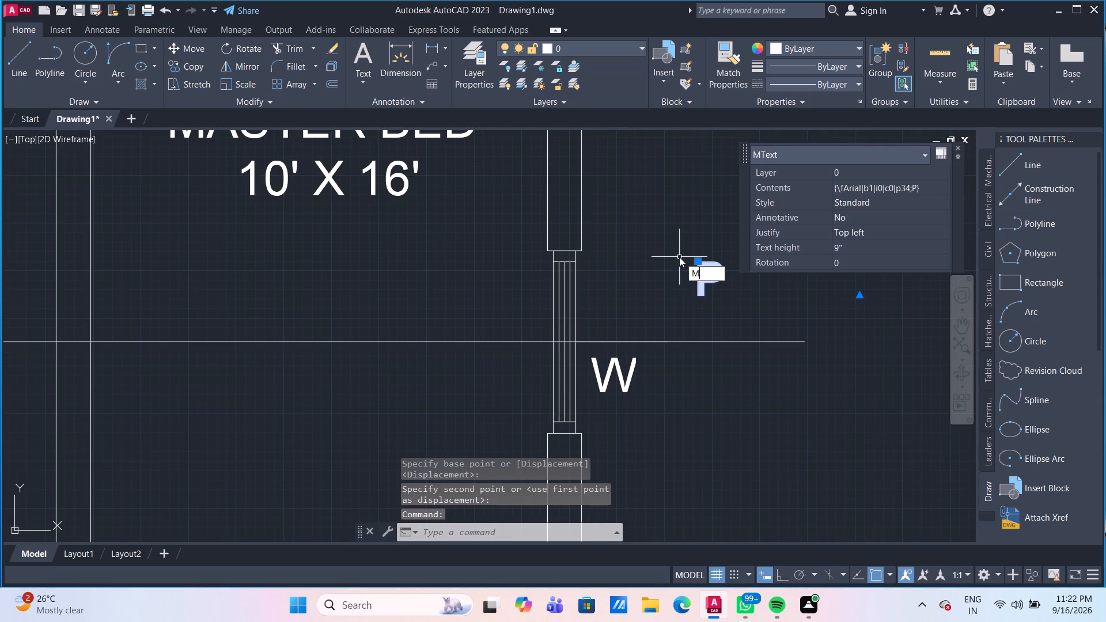
key("Return")
left_click(706, 282)
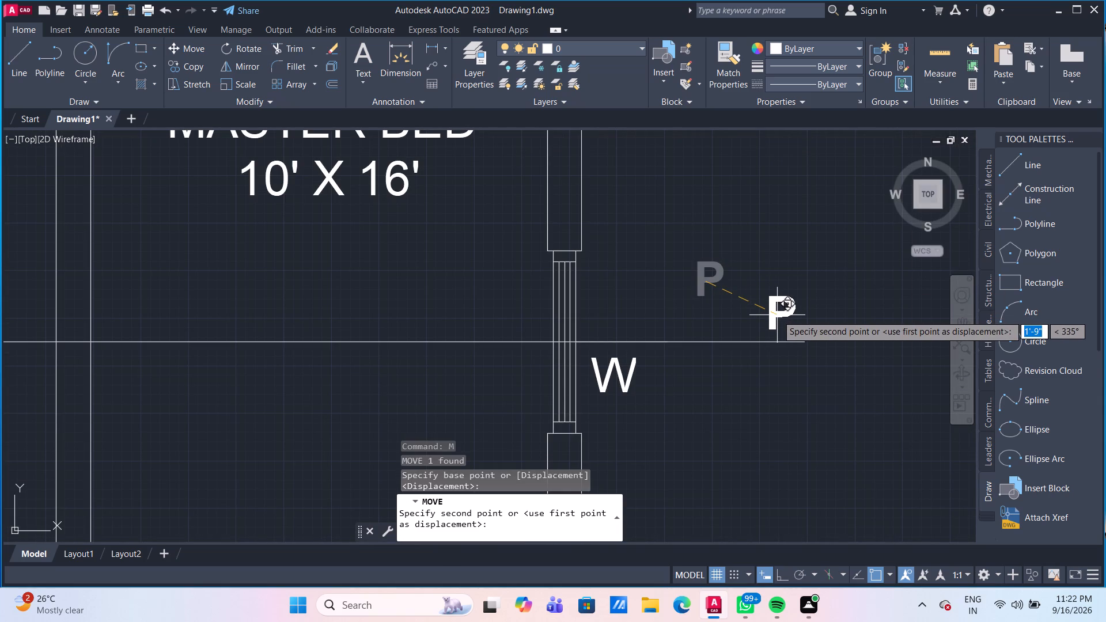
left_click(781, 316)
Draw a 2' vertical line straight down from the horizontal section line, directly below the P label, with Ortho on.
scroll(710, 304, "down", 3)
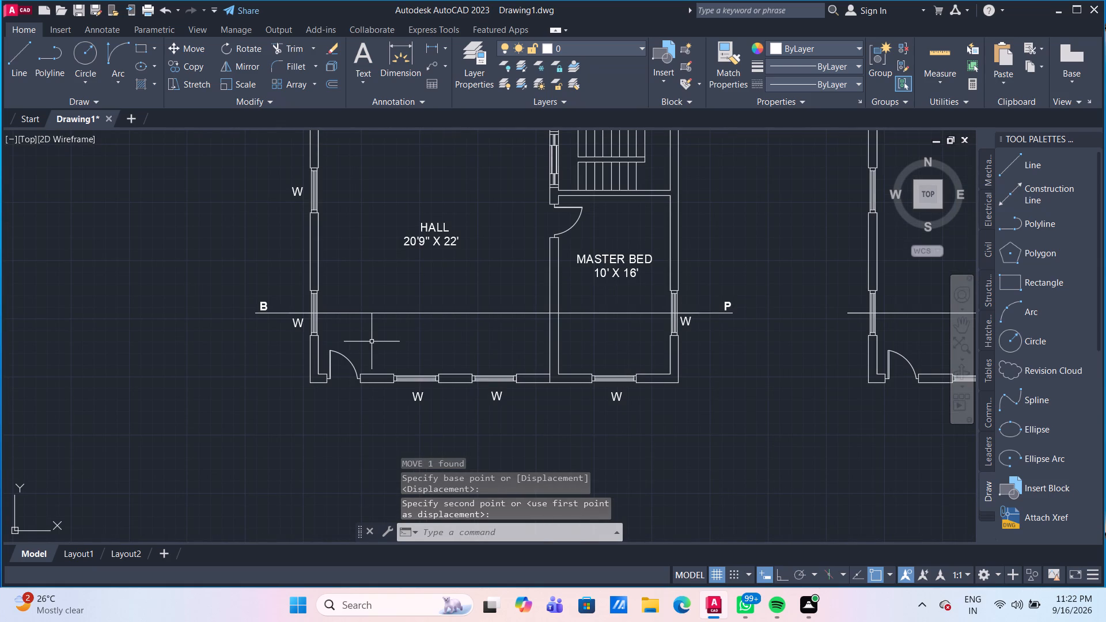
scroll(724, 380, "up", 1)
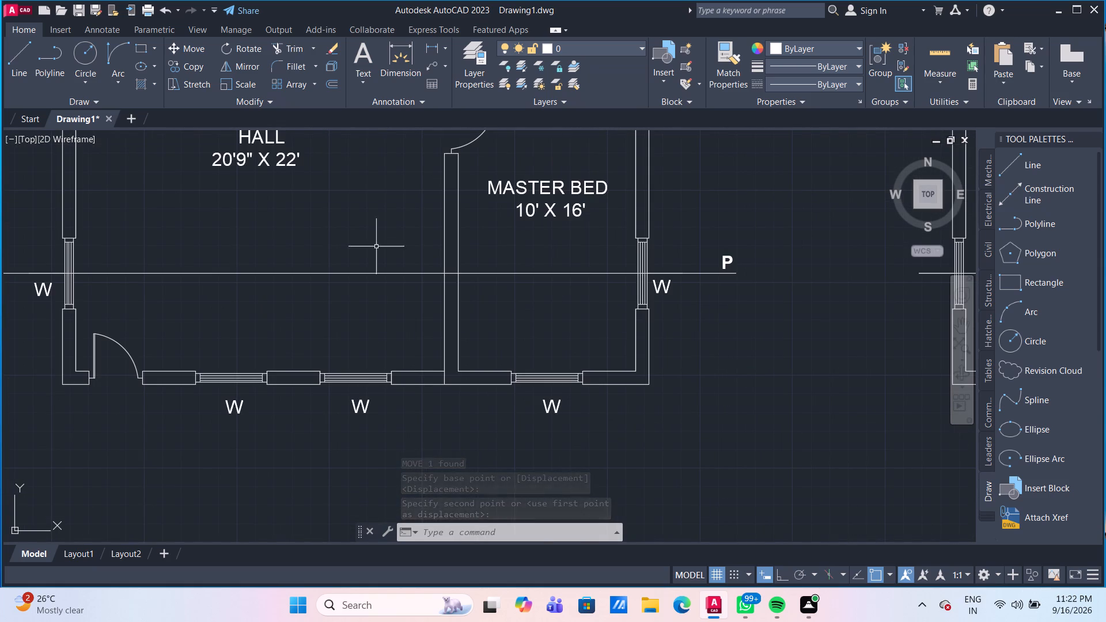
left_click(25, 64)
scroll(757, 310, "up", 1)
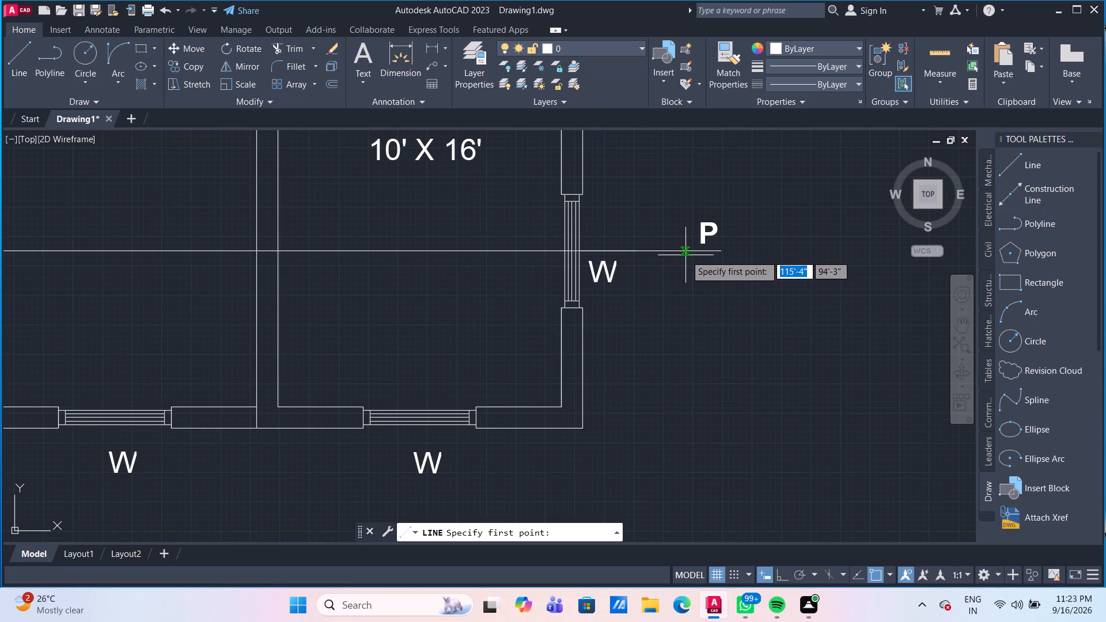
scroll(691, 259, "up", 2)
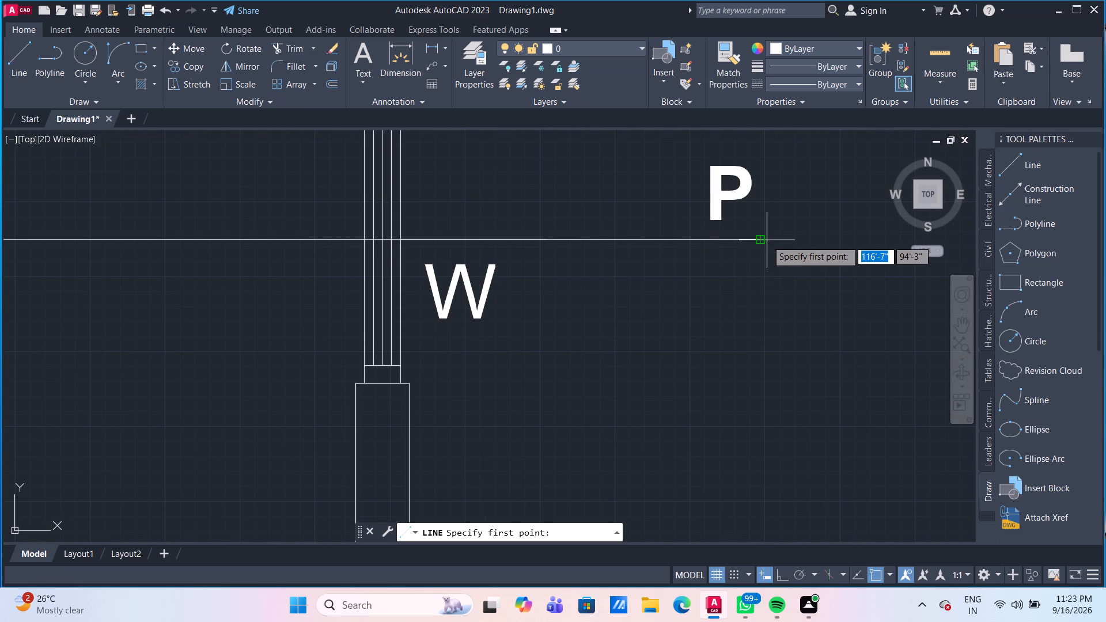
left_click(724, 240)
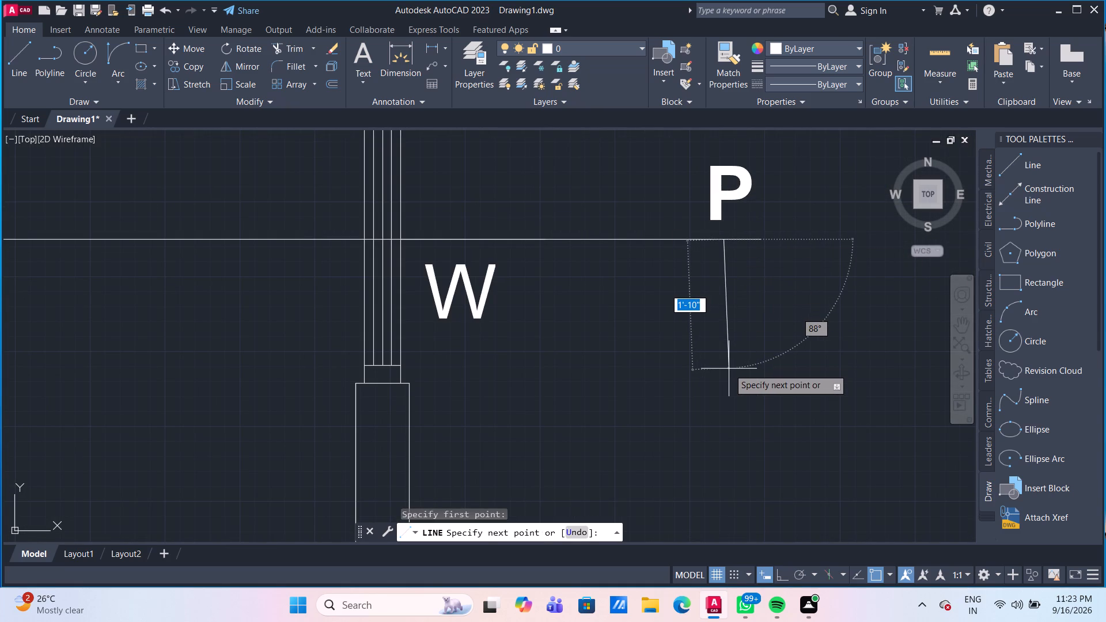
key("F8")
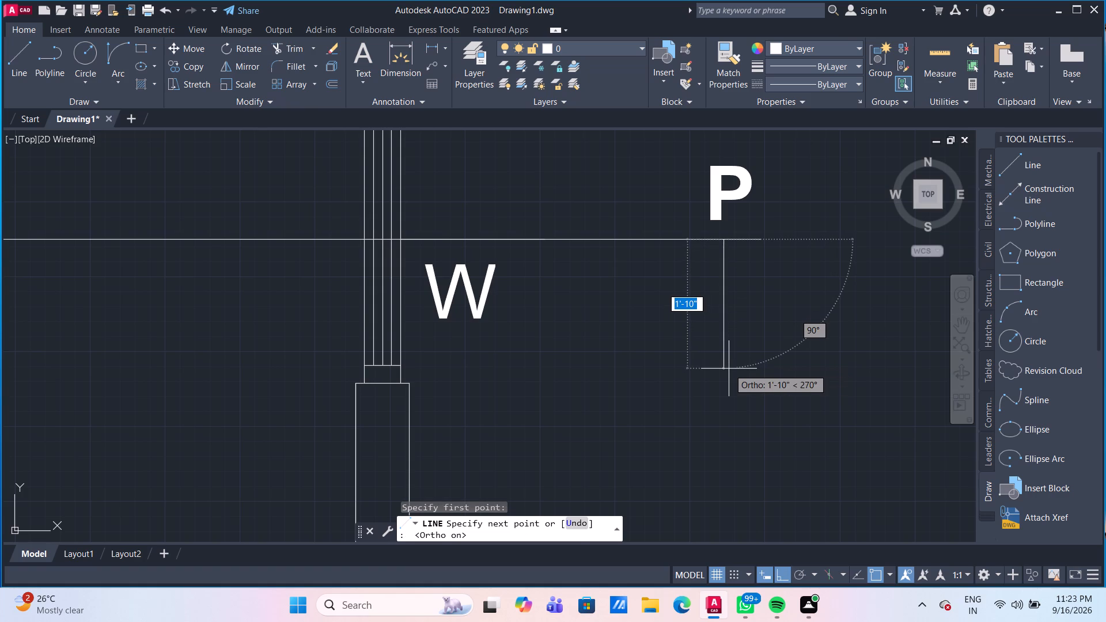
type("2'")
key("Return")
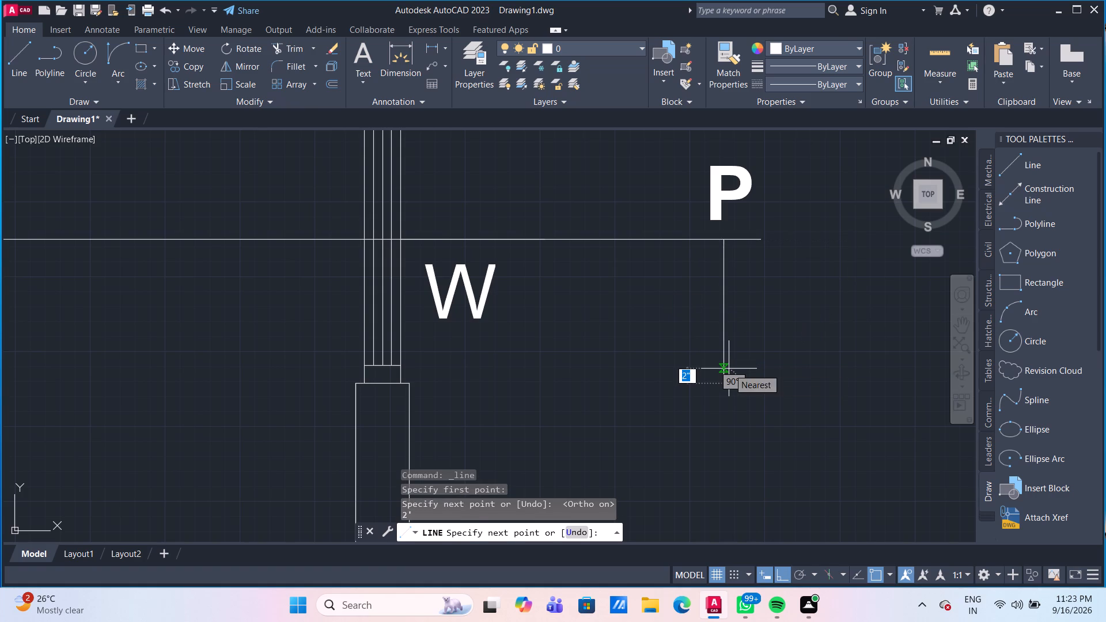
key("Return")
Draw a 2' vertical line straight down from the horizontal section line, directly below the B label.
scroll(729, 369, "down", 4)
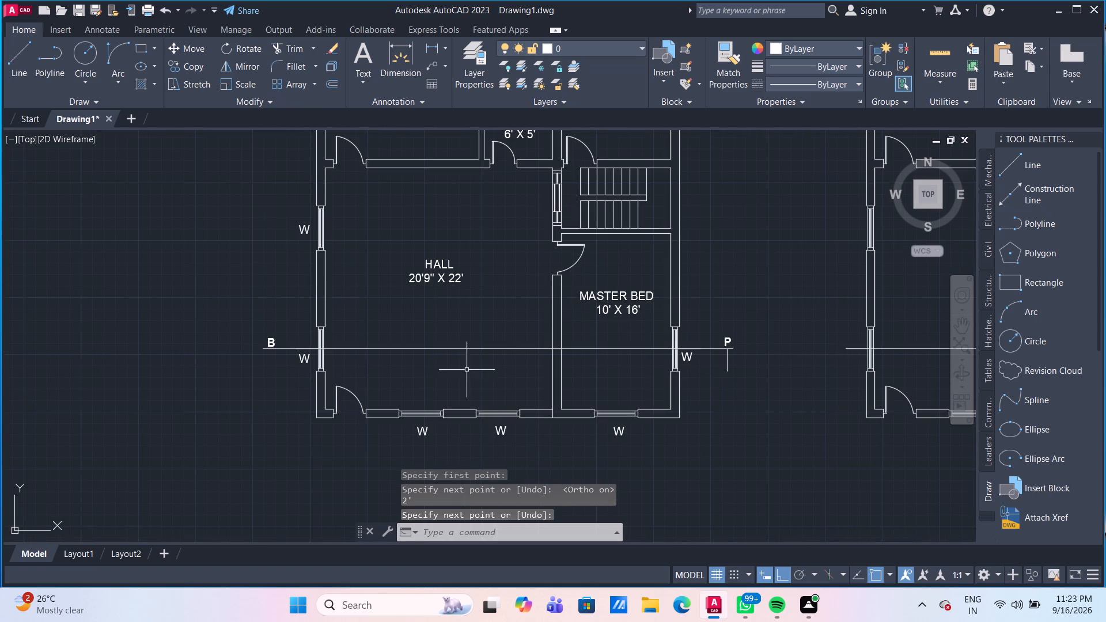
scroll(292, 374, "up", 2)
middle_click_drag(300, 380, 309, 379)
scroll(309, 379, "down", 2)
scroll(295, 352, "up", 3)
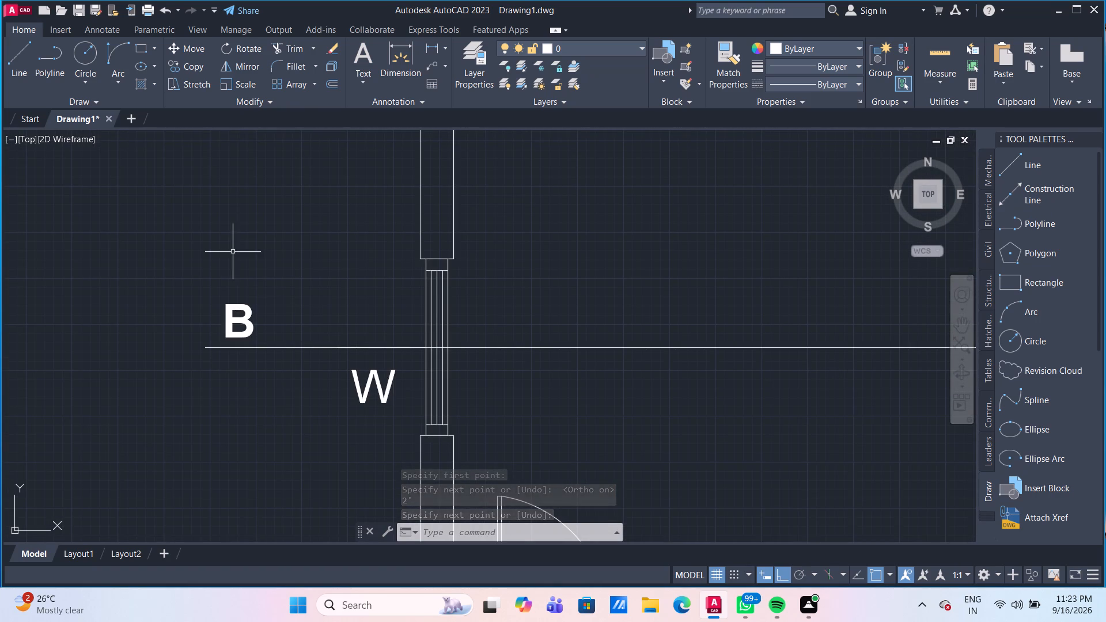
left_click(8, 71)
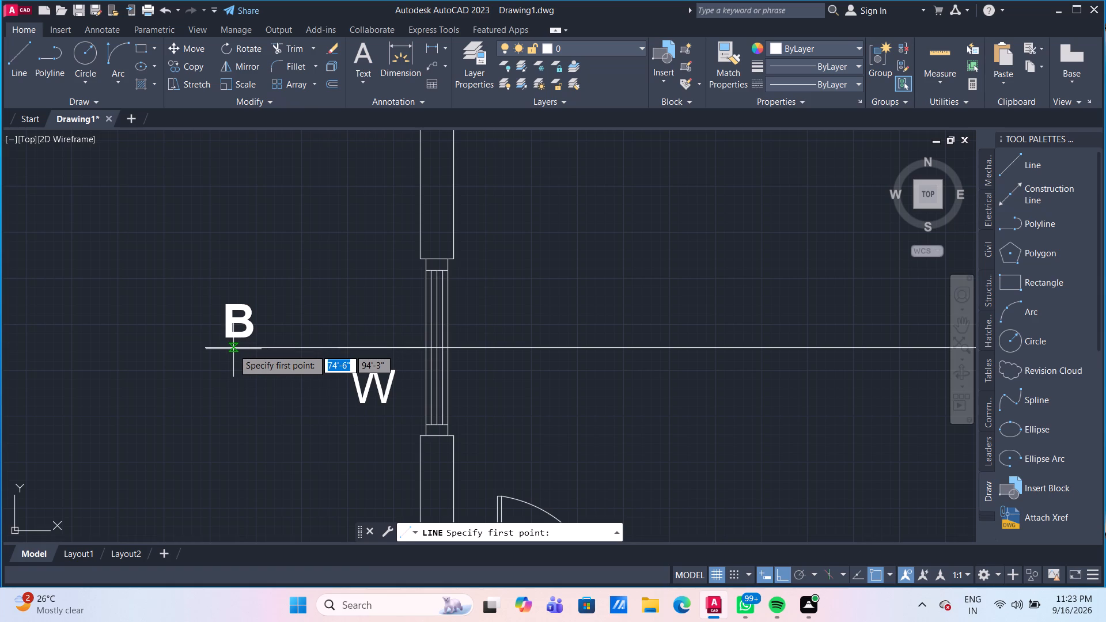
left_click_drag(233, 349, 234, 357)
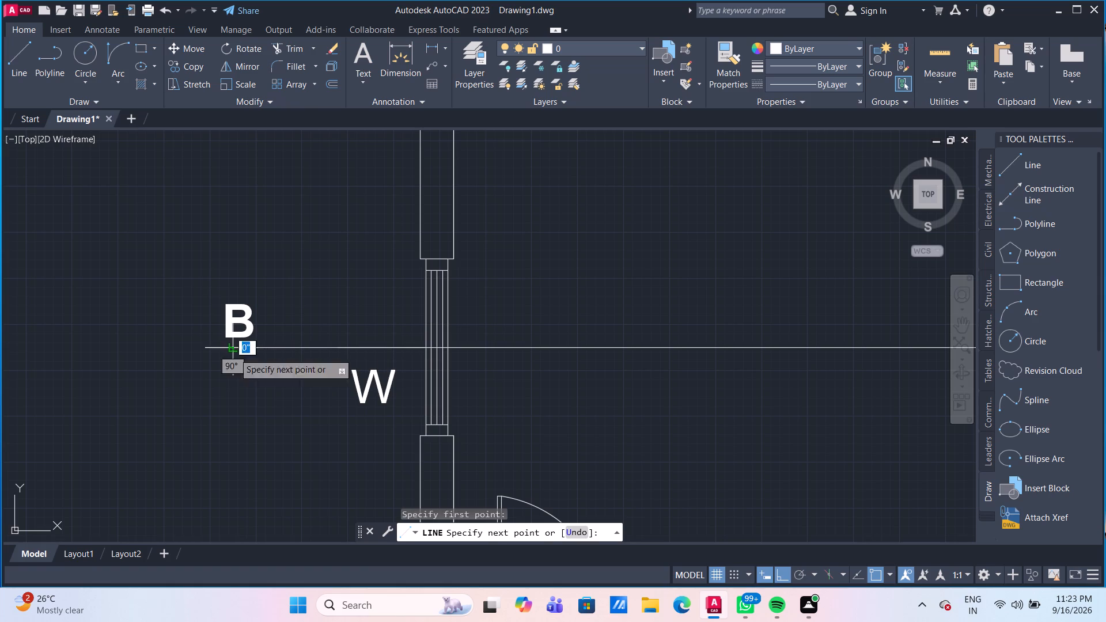
type("2'")
key("Return")
key("Return")
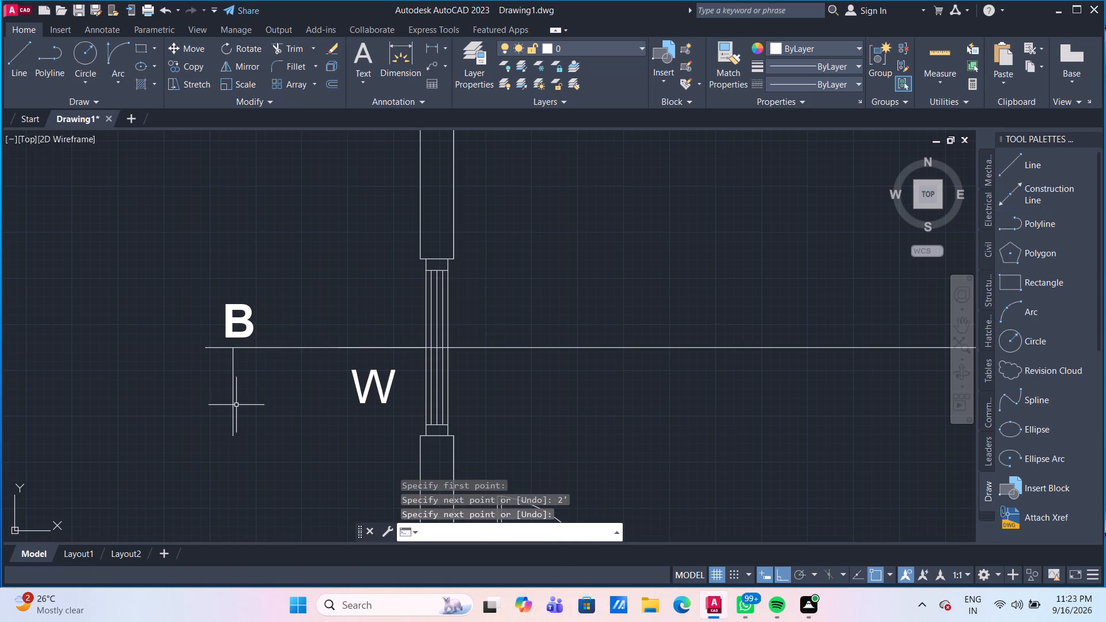
Draw a 4" line segment downward from the top end of the vertical line below B as the arrowhead's centre.
left_click(24, 59)
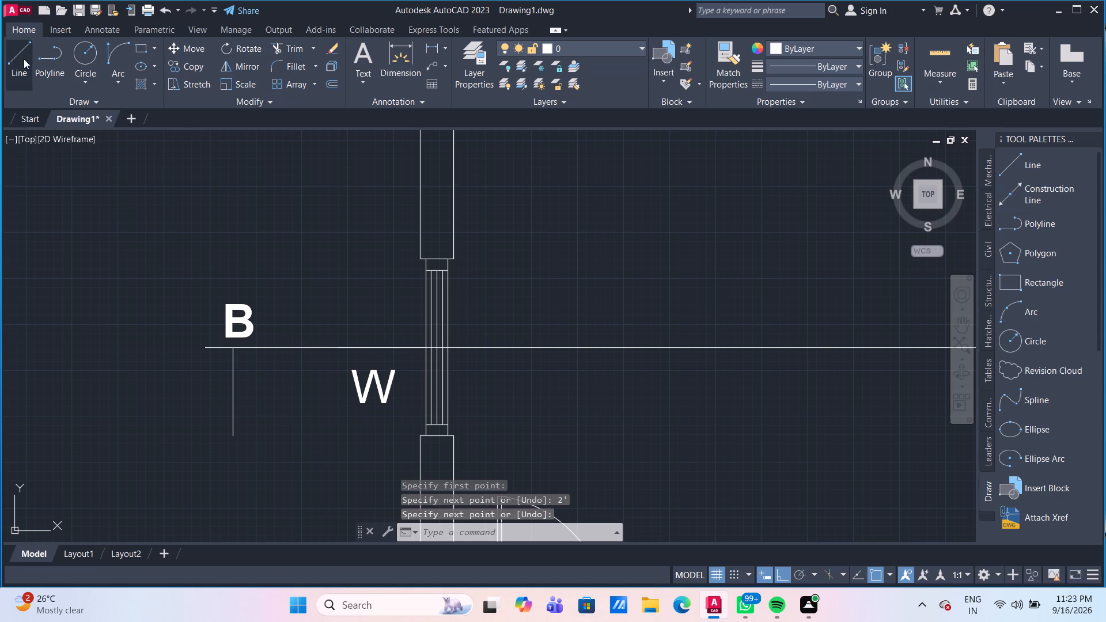
scroll(199, 385, "up", 1)
scroll(241, 332, "up", 2)
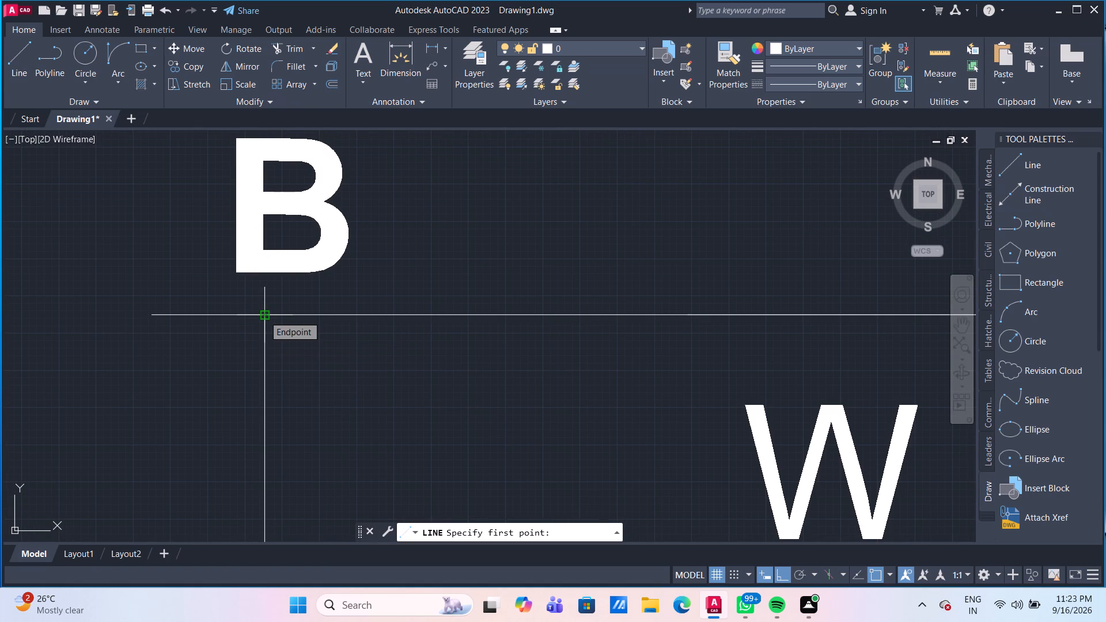
left_click(264, 316)
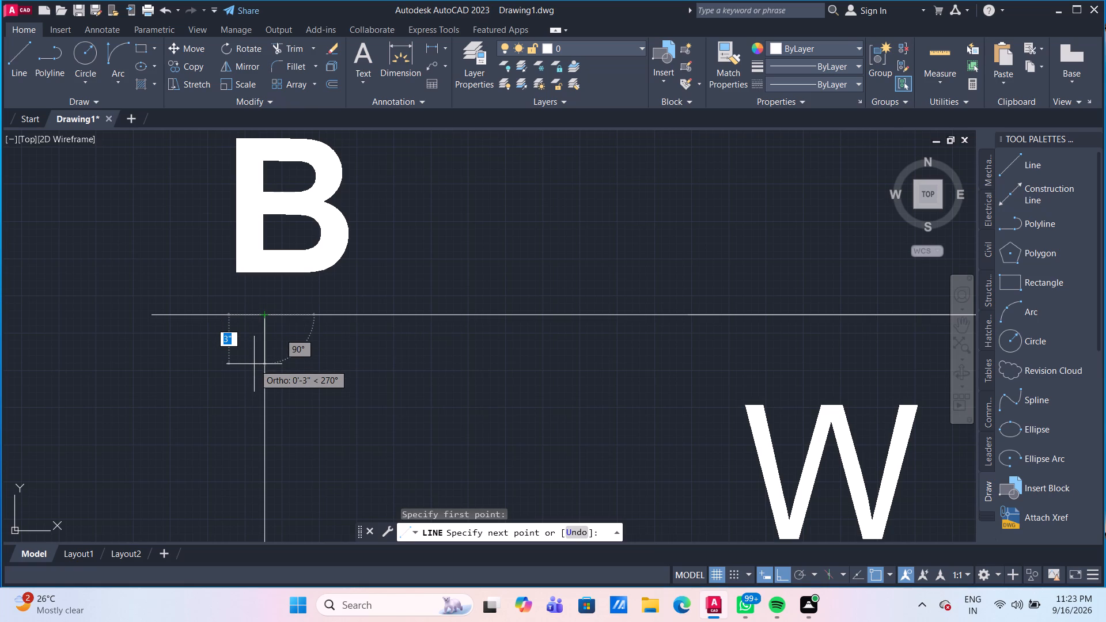
type("4'")
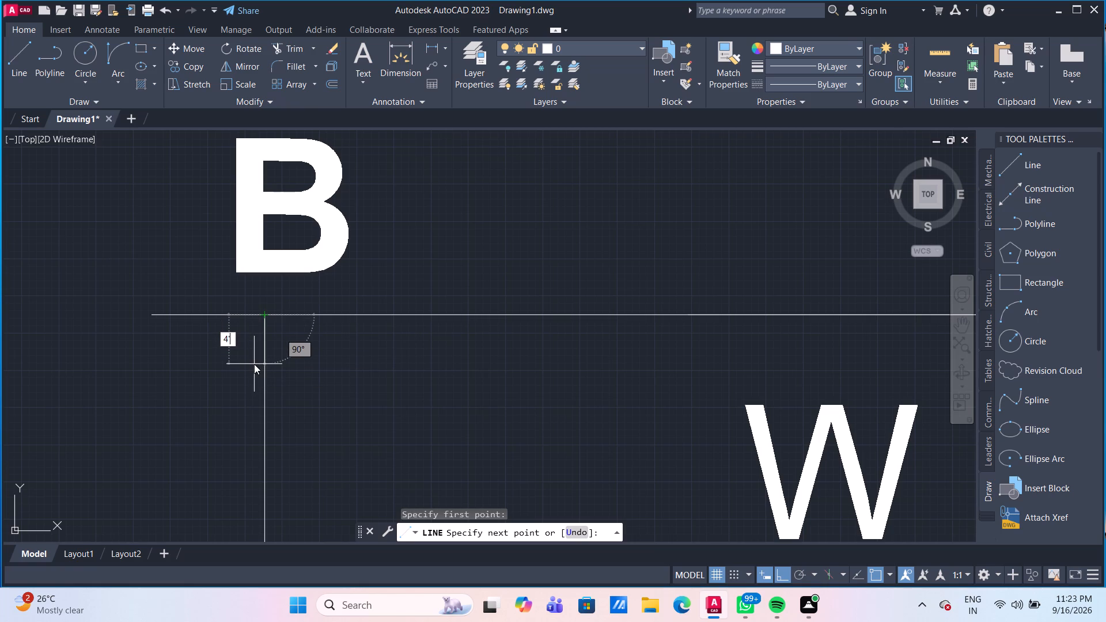
key("Return")
scroll(254, 364, "down", 2)
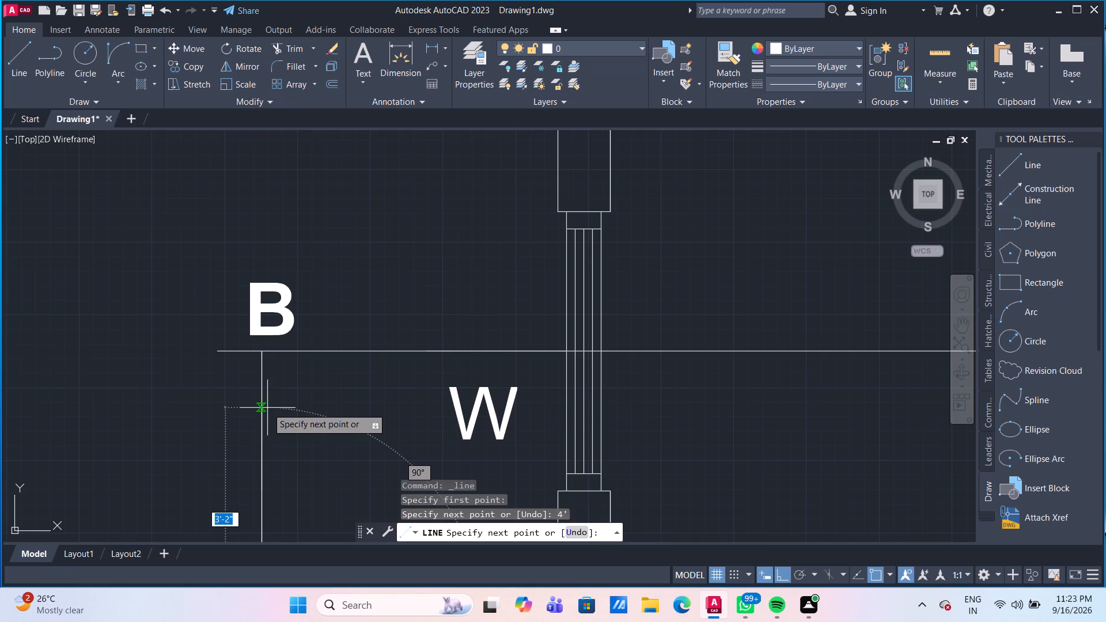
scroll(308, 404, "down", 4)
key("ctrl+z")
scroll(274, 407, "up", 1)
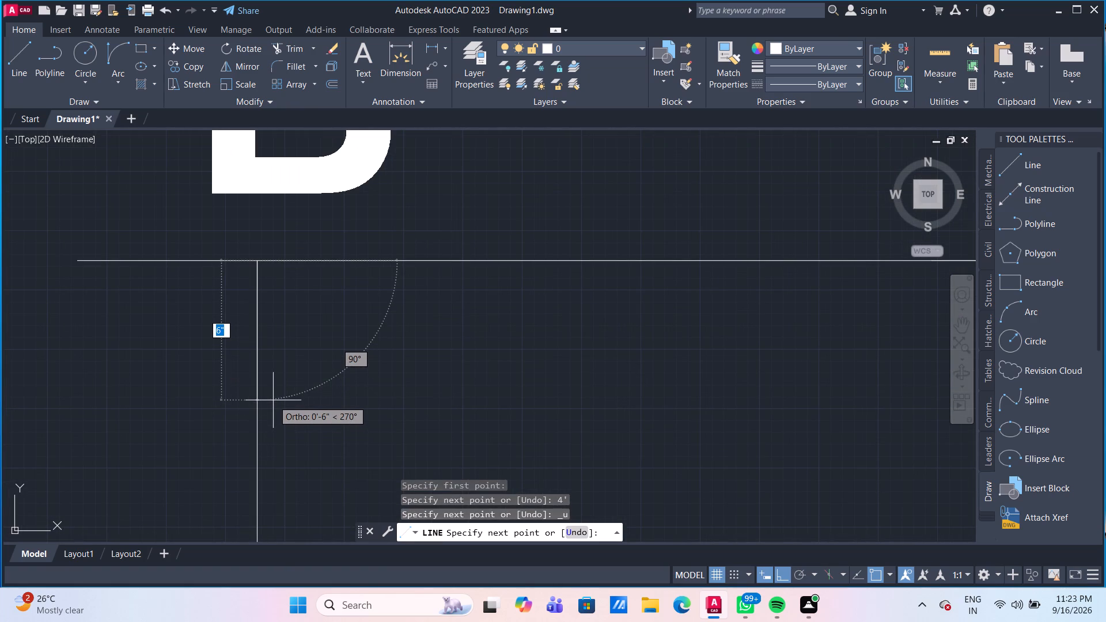
type("4\"")
key("Return")
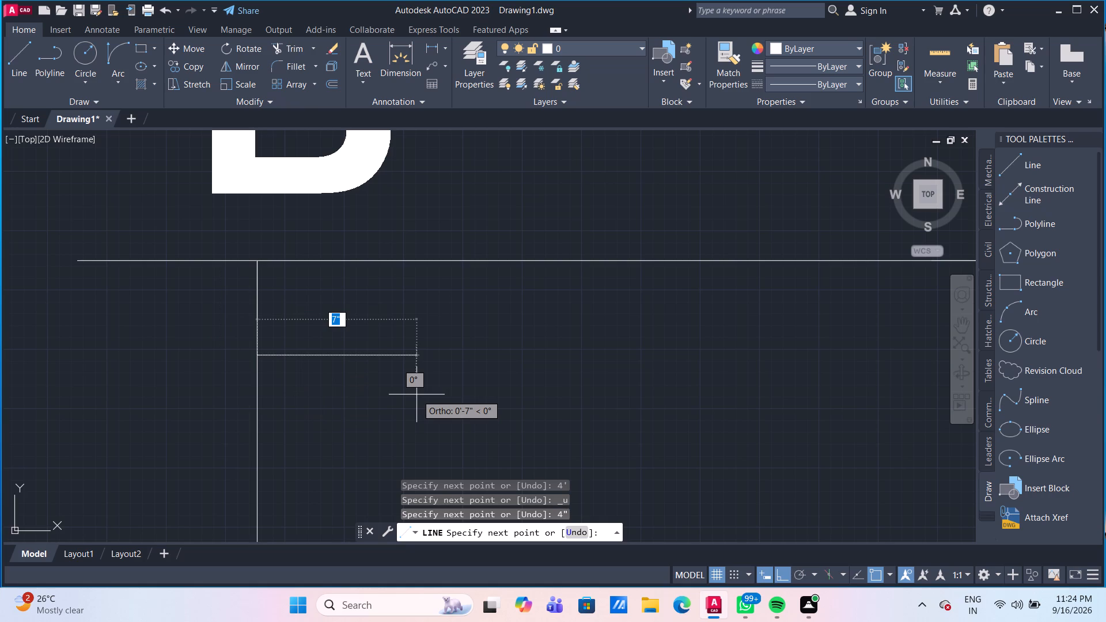
Draw the right half of the B arrowhead with a 2" base segment and a sloping segment back to the tip.
key("3")
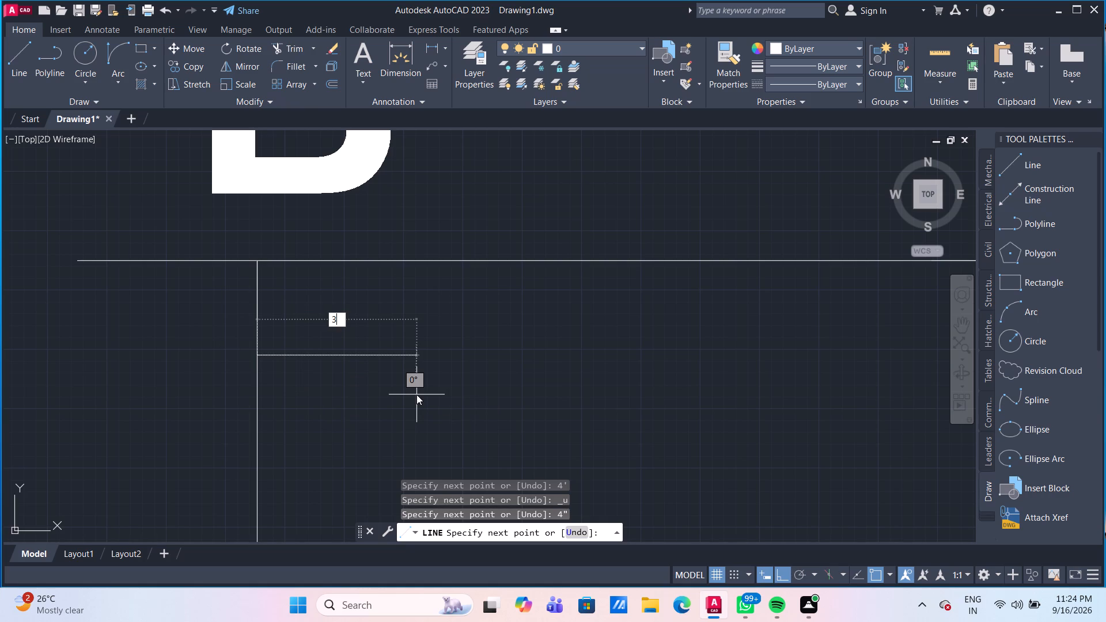
key("BackSpace")
key("2")
key("shift+quotedbl")
key("Return")
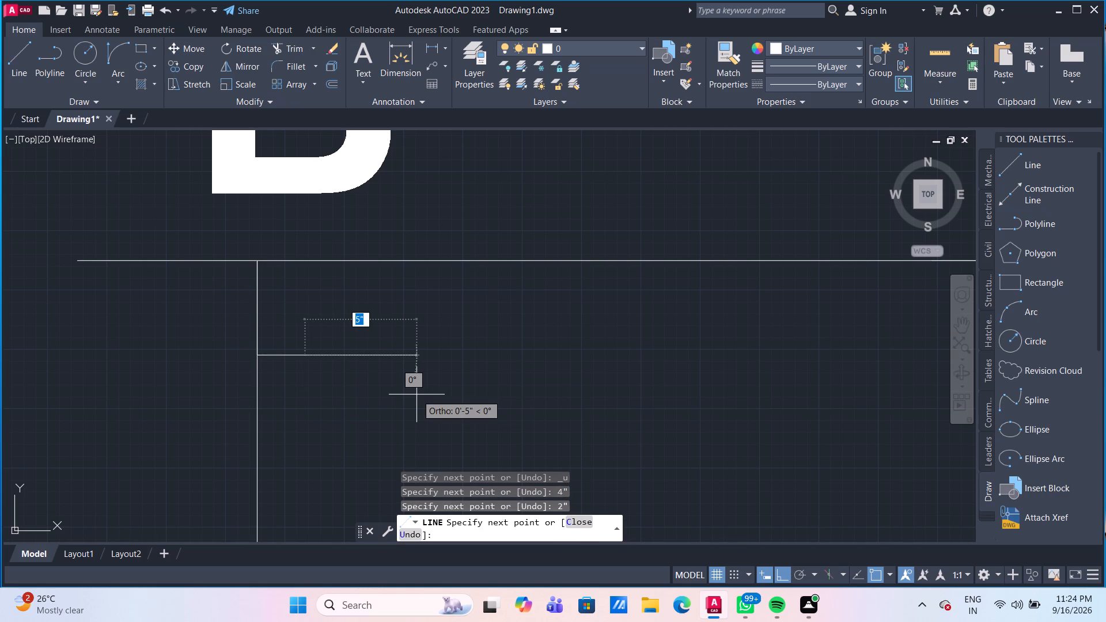
left_click(261, 264)
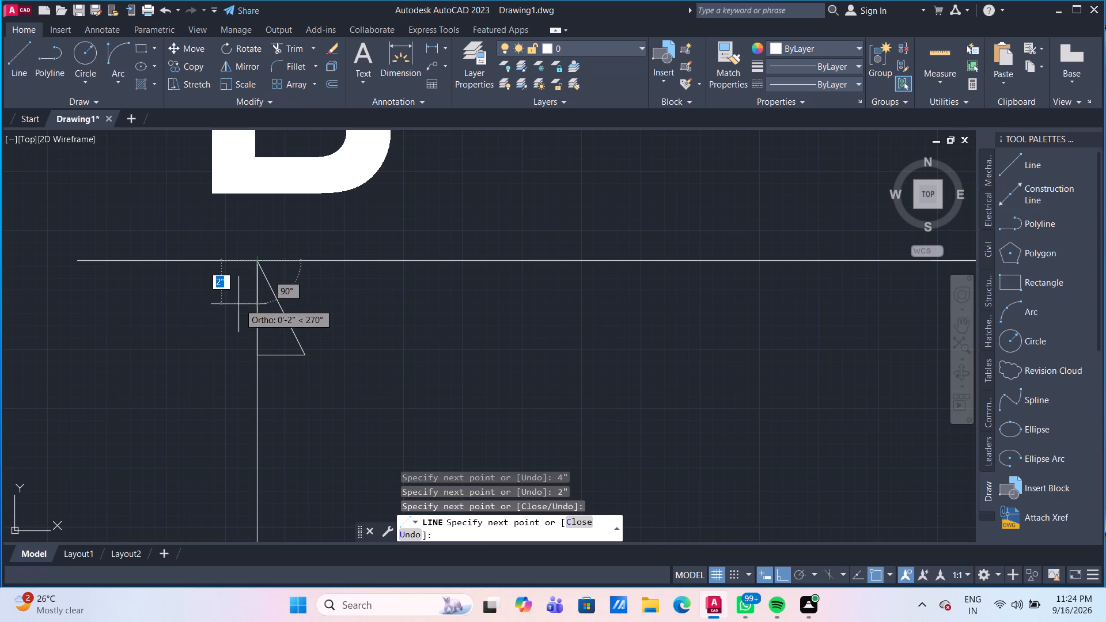
Draw the left half of the B arrowhead with a 2" base segment and a sloping segment to the tip, ending the line.
left_click(255, 355)
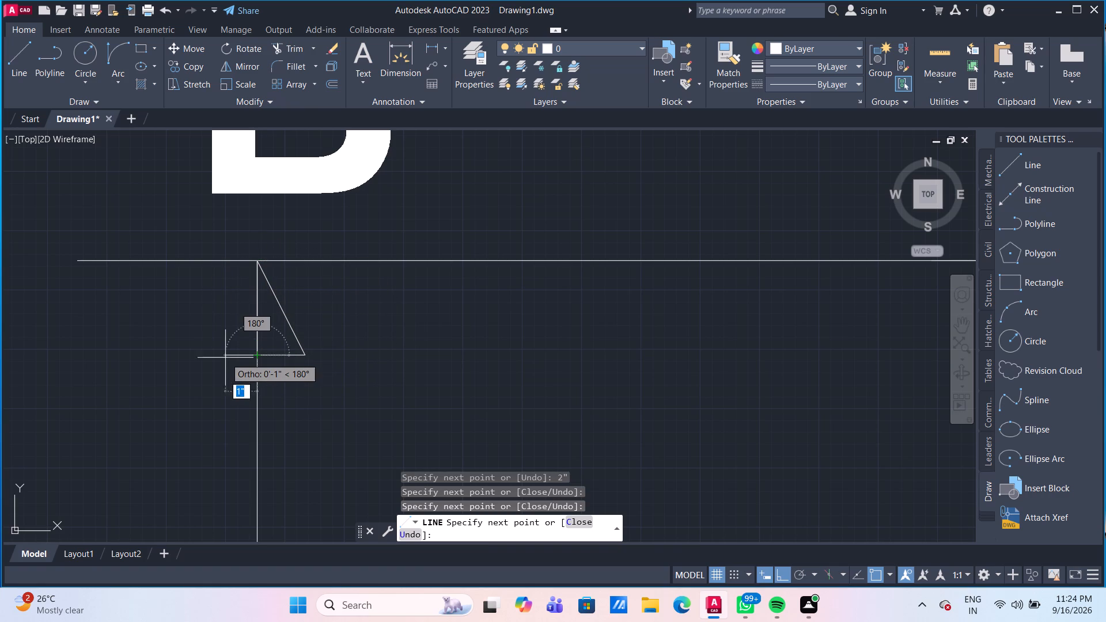
type("2\"")
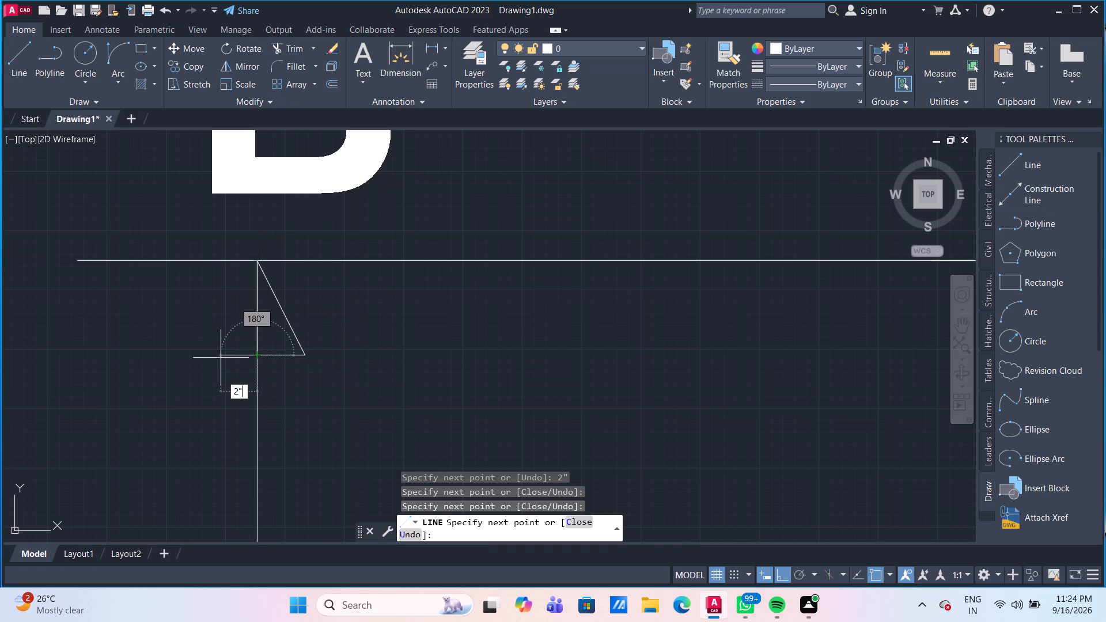
key("Return")
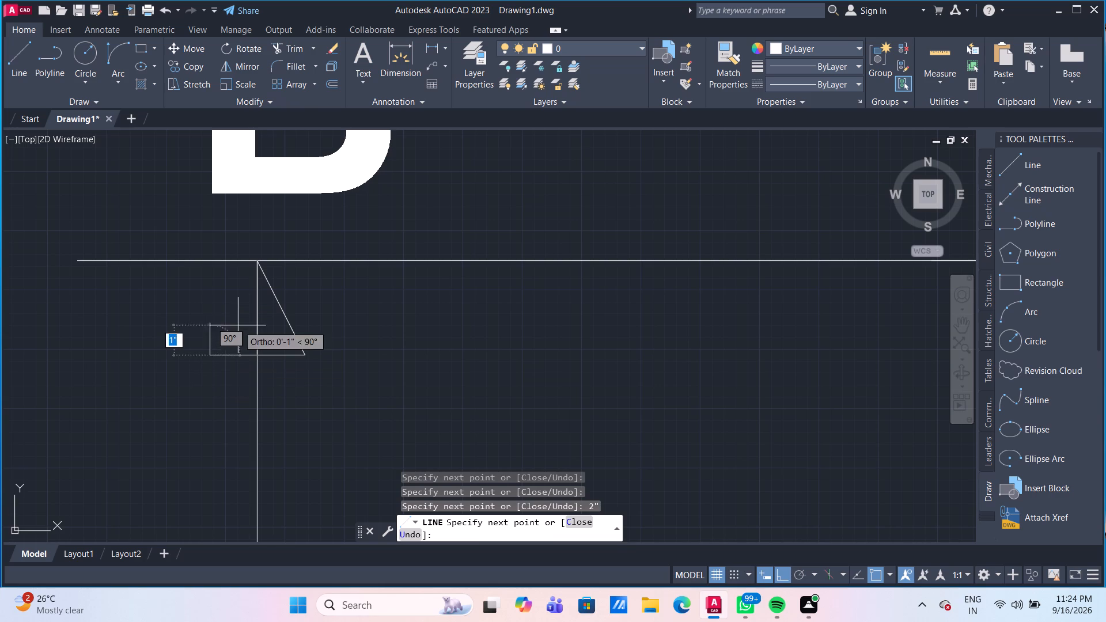
left_click(260, 261)
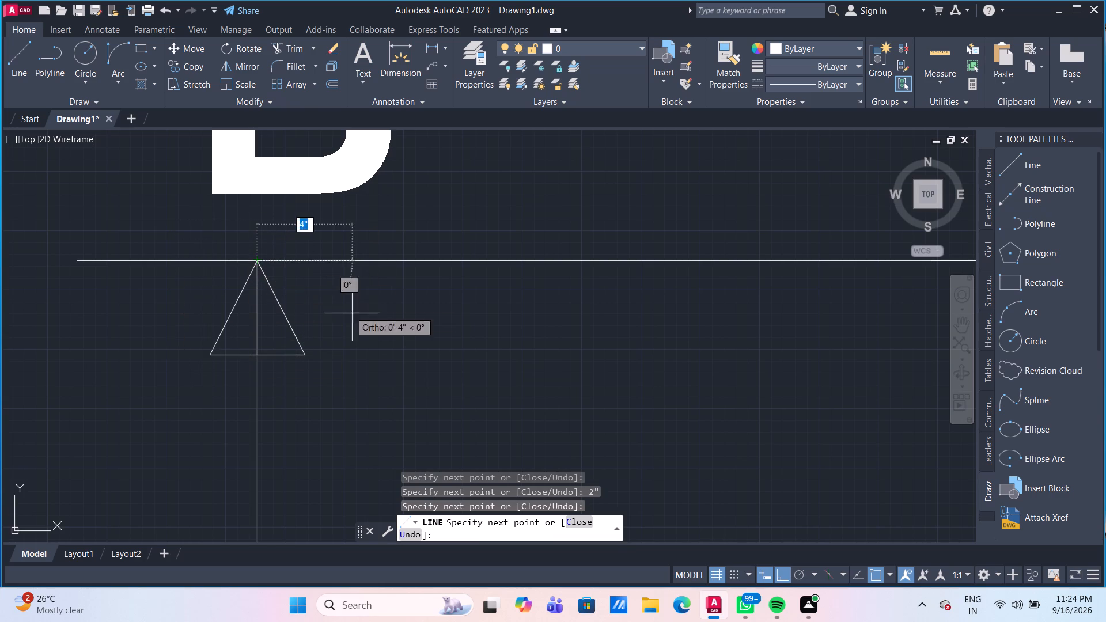
key("Escape")
Draw a 4" line segment downward from the top end of the vertical line below P as the arrowhead's centre.
scroll(430, 361, "down", 3)
scroll(454, 413, "down", 3)
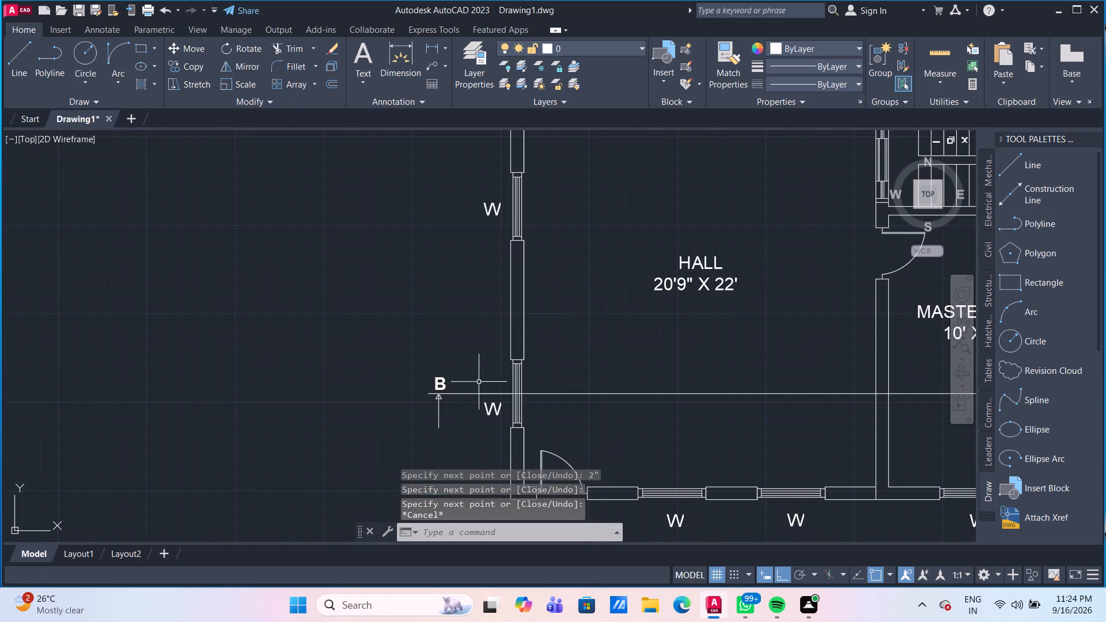
middle_click_drag(596, 427, 275, 328)
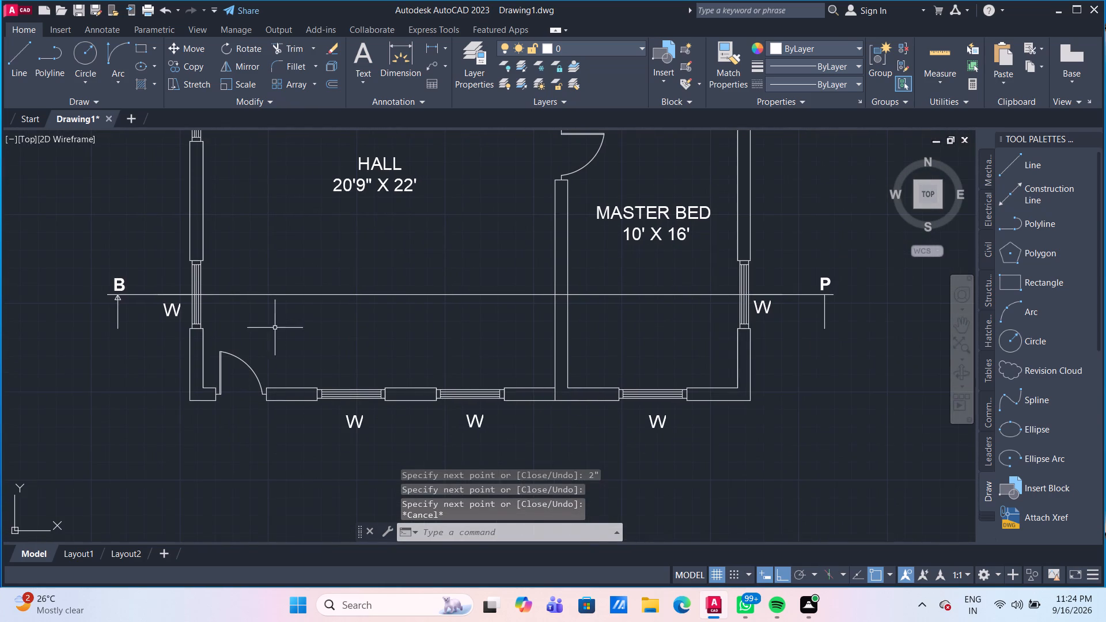
middle_click_drag(815, 340, 575, 361)
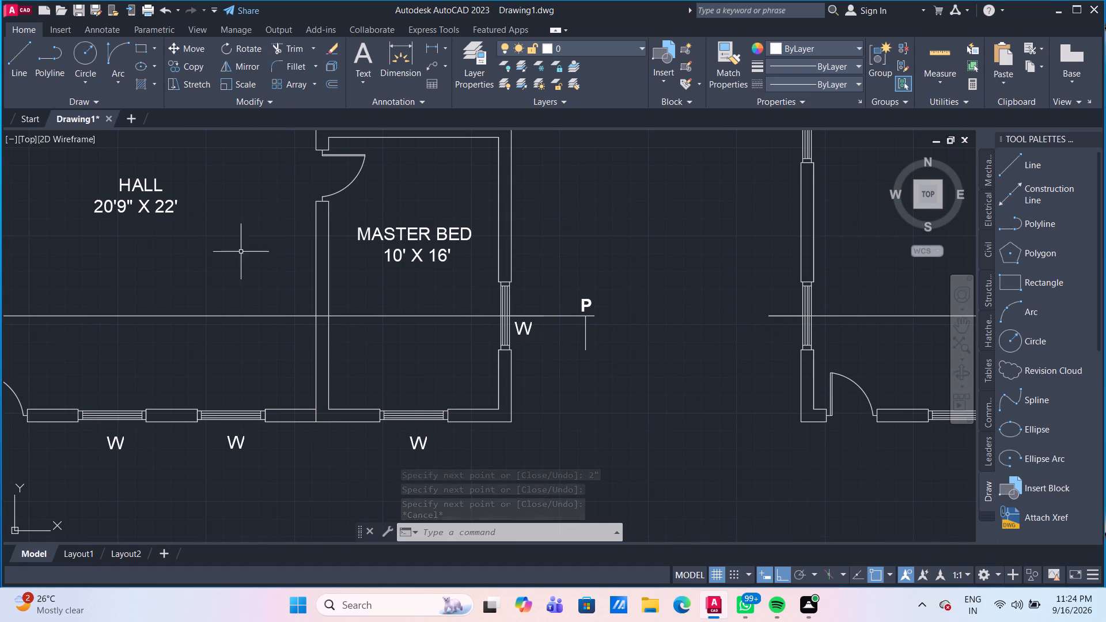
left_click(28, 62)
scroll(427, 323, "up", 2)
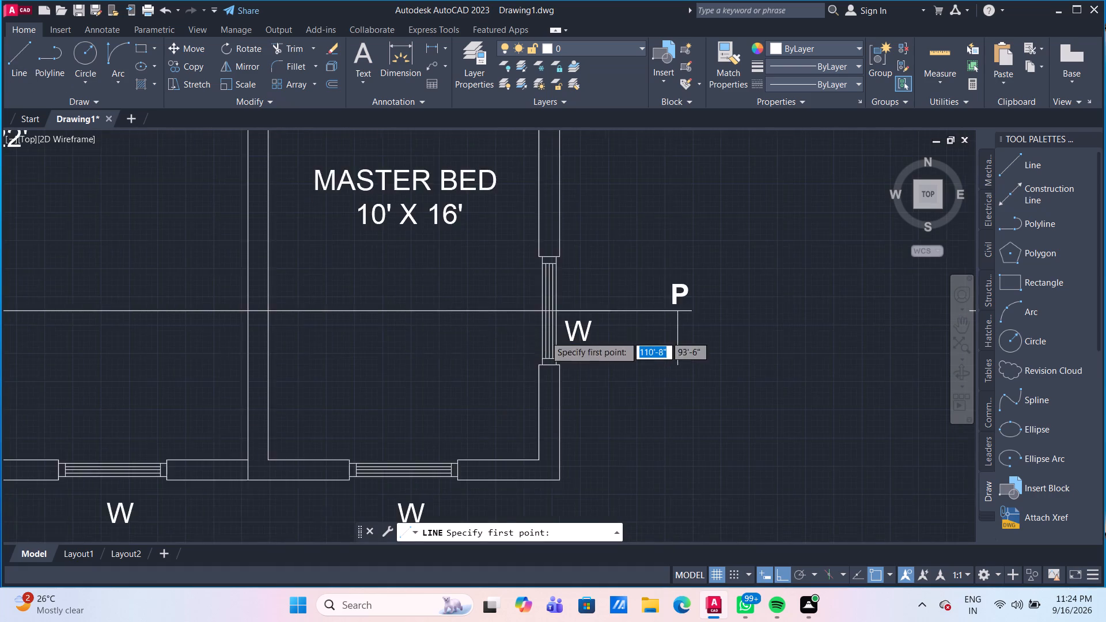
middle_click_drag(734, 312, 619, 316)
scroll(675, 339, "up", 2)
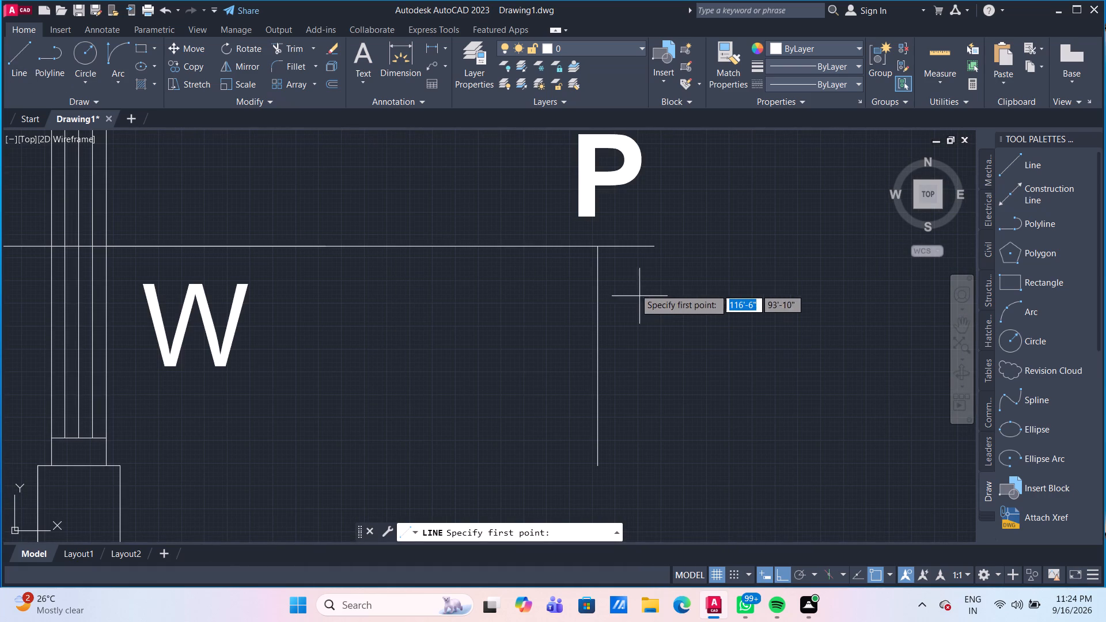
left_click(598, 249)
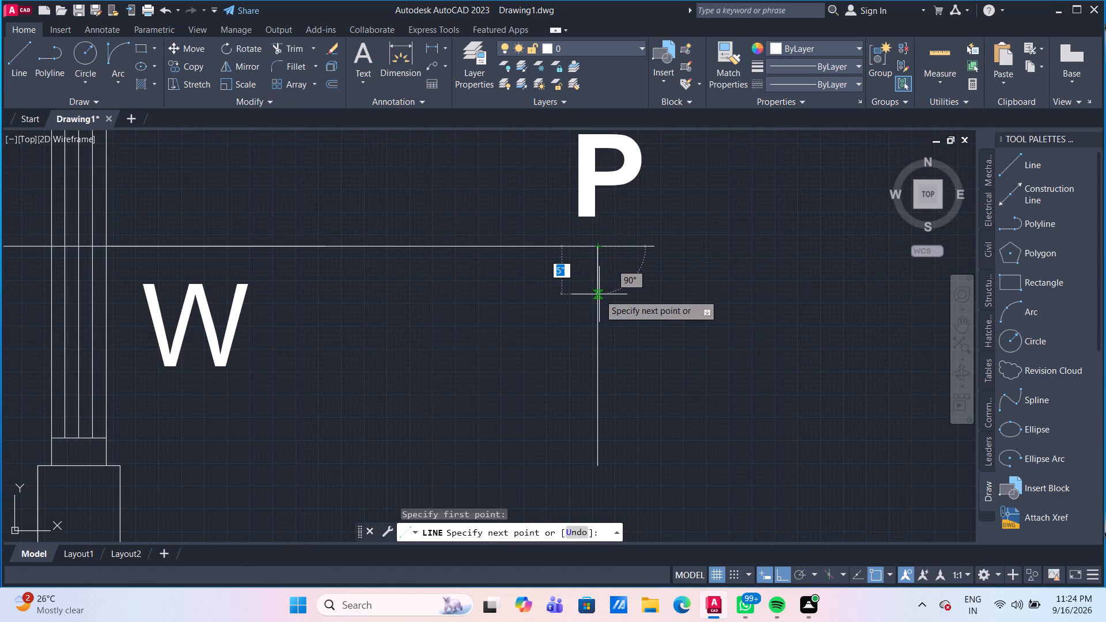
key("4")
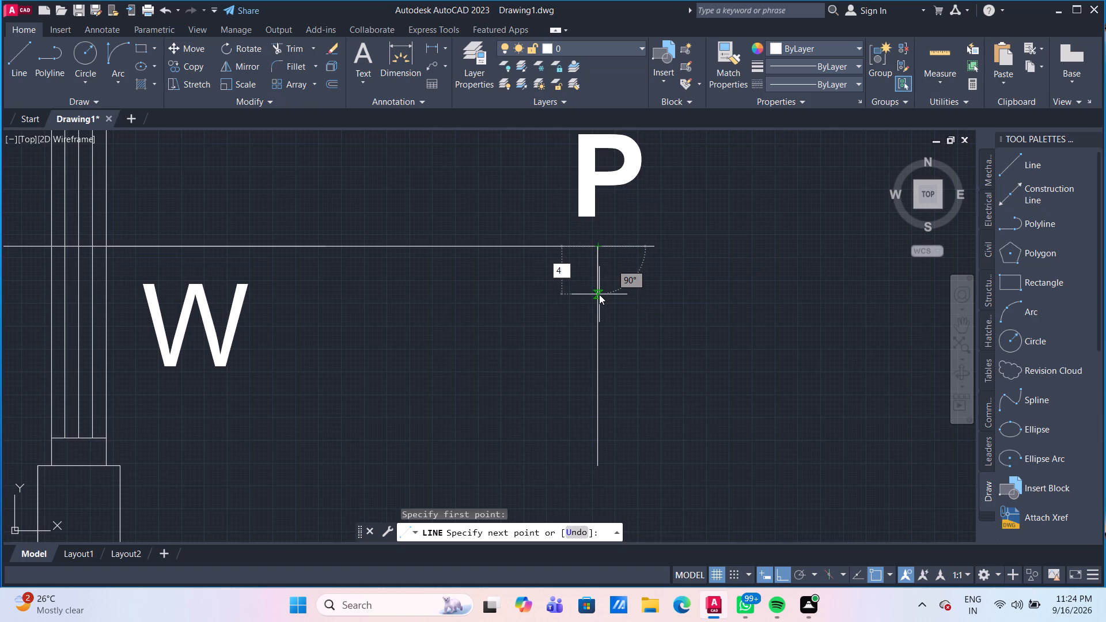
key("shift+quotedbl")
key("Return")
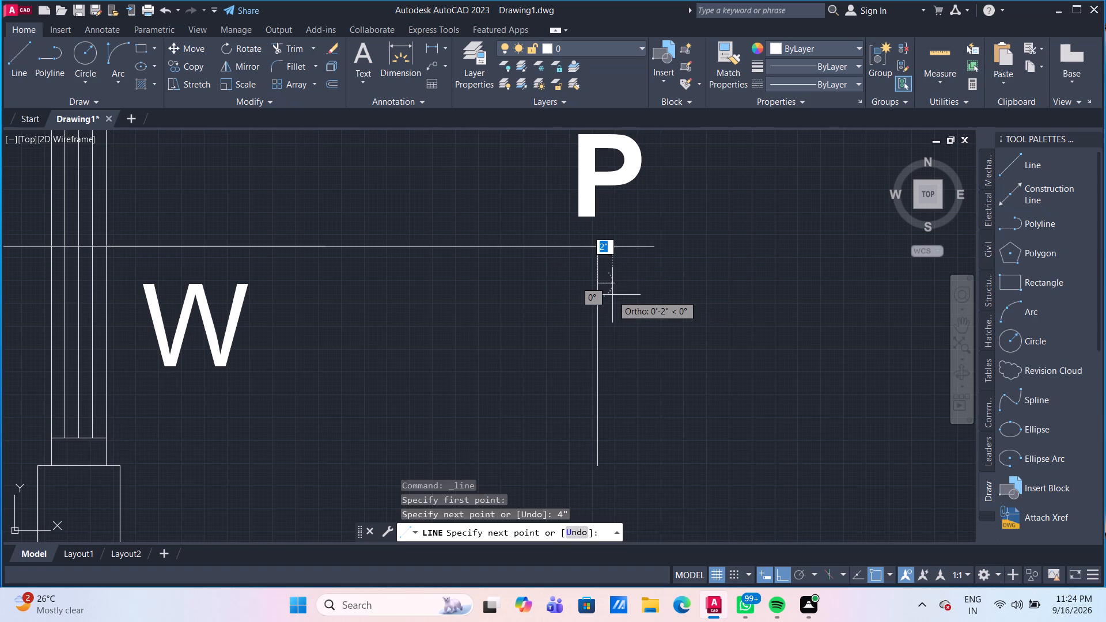
Complete the P arrowhead with a 2" base segment on each side of the centre and sloping segments to the tip, ending the line.
type("2\"")
key("Return")
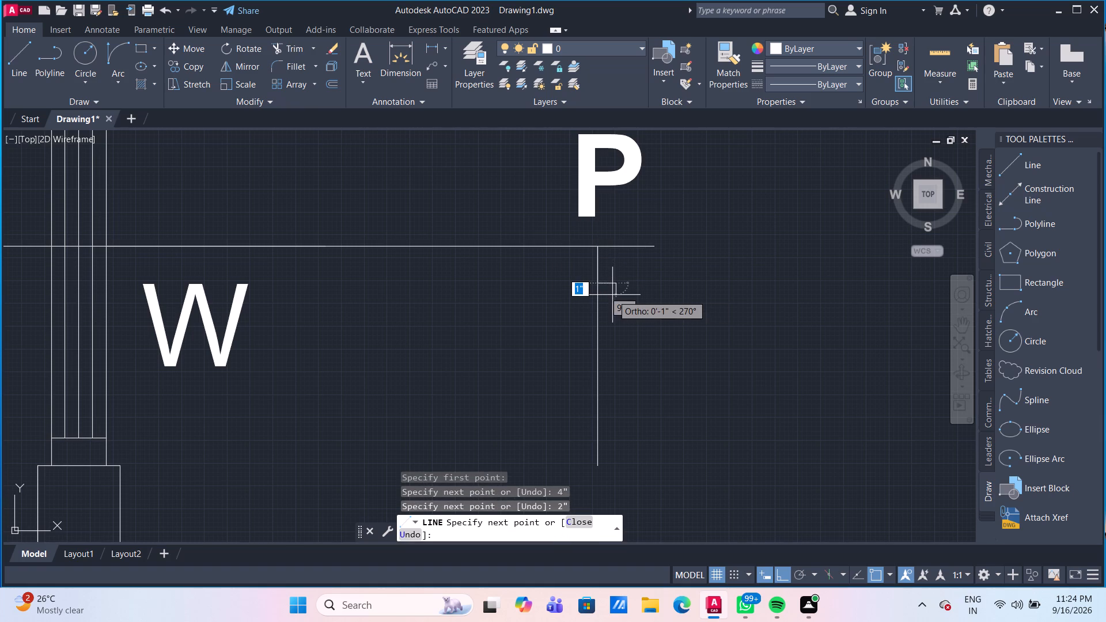
left_click(597, 246)
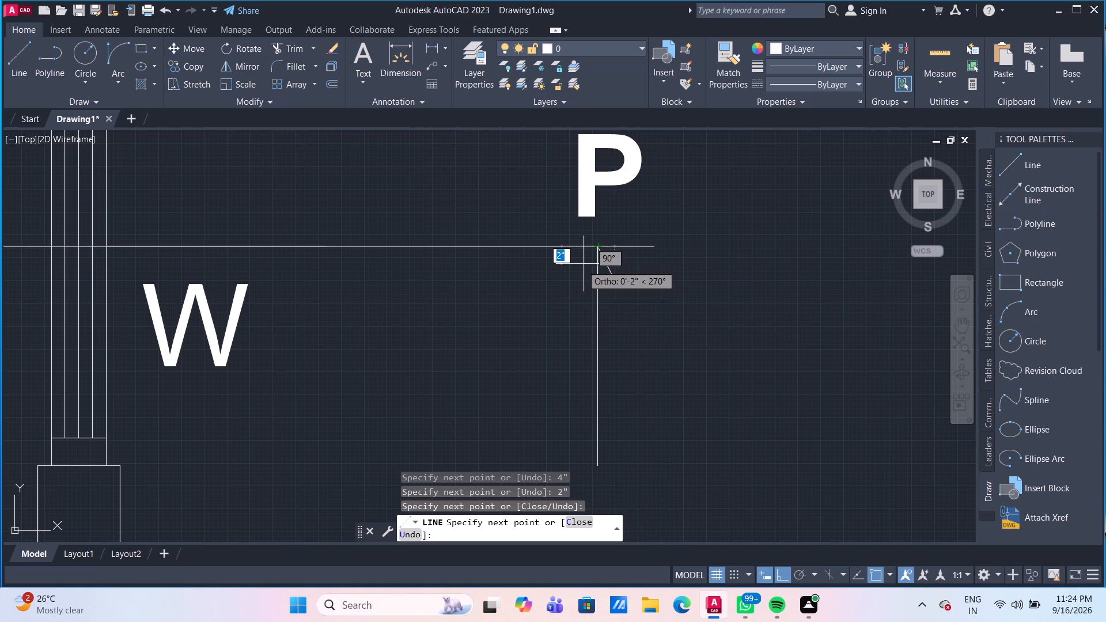
left_click(596, 285)
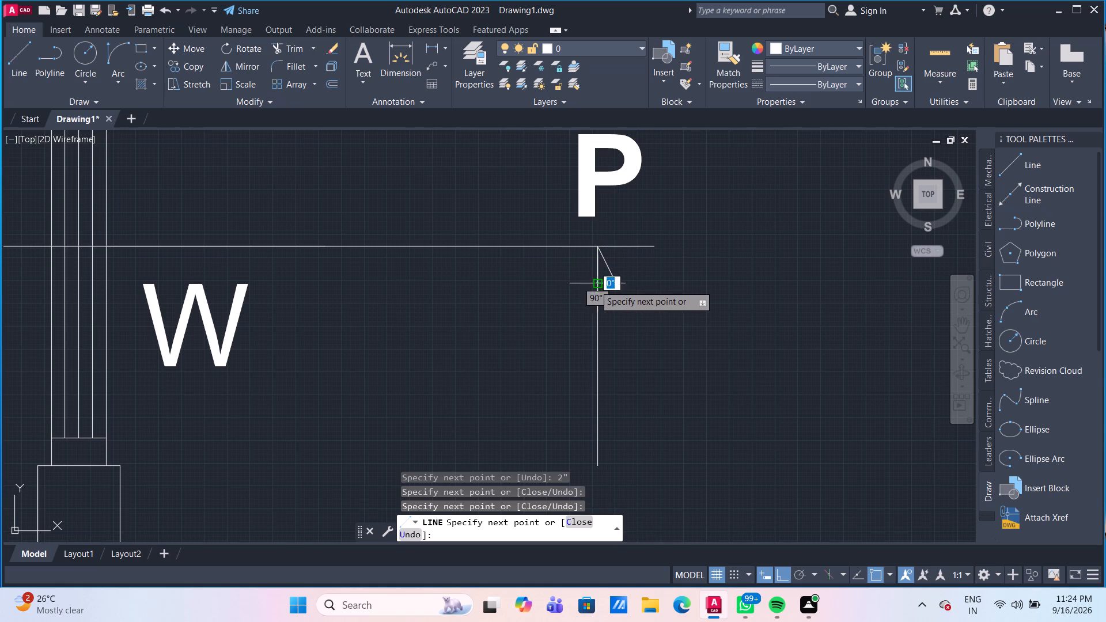
type("2\"")
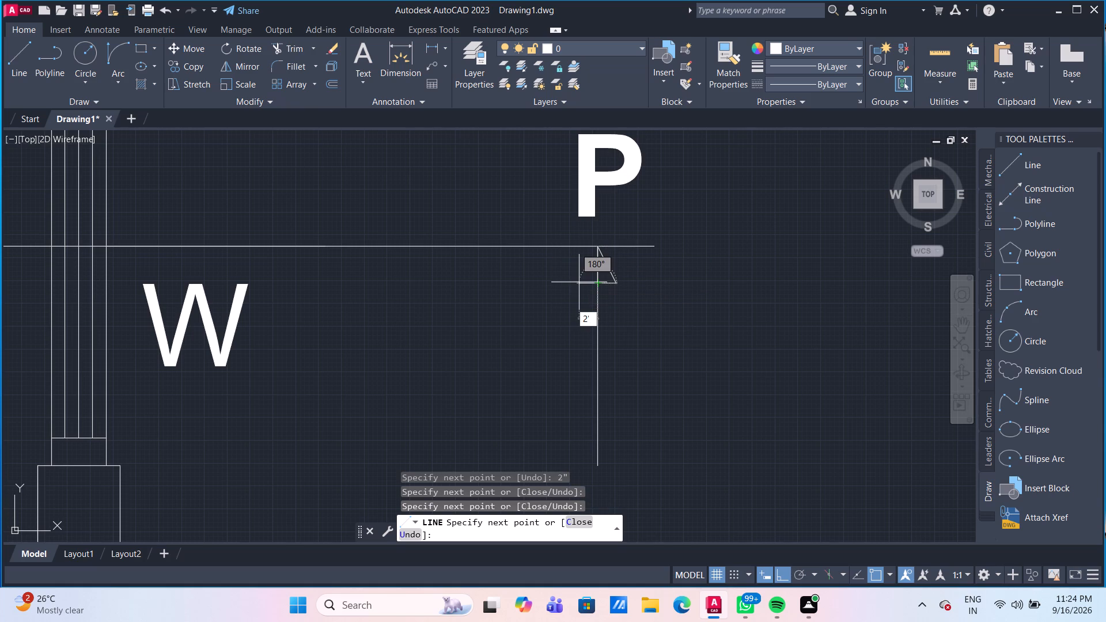
key("Return")
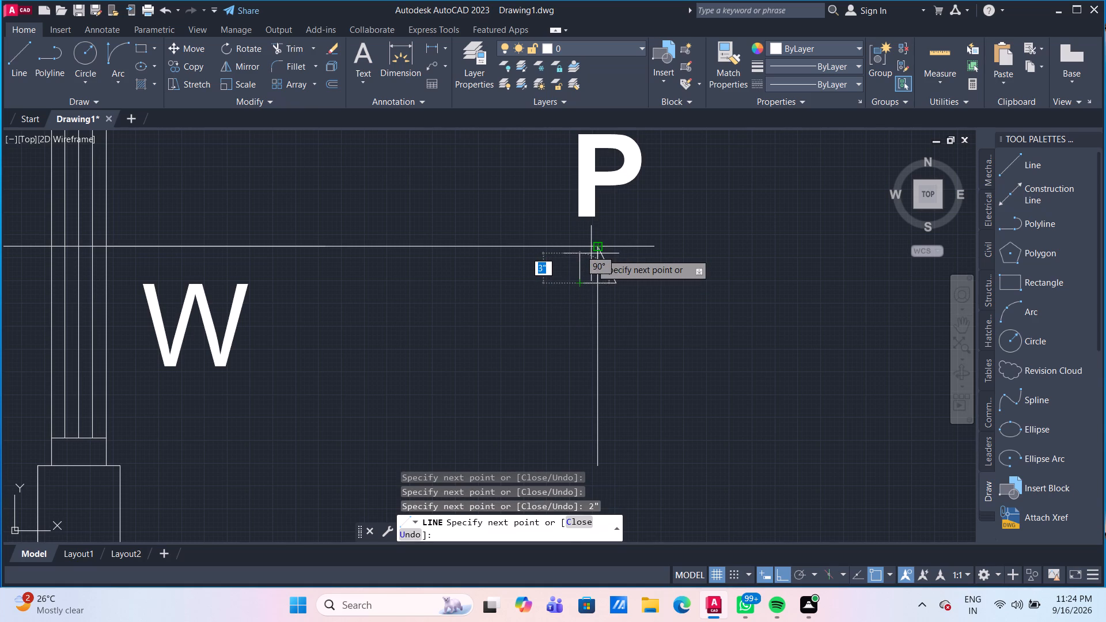
left_click(592, 251)
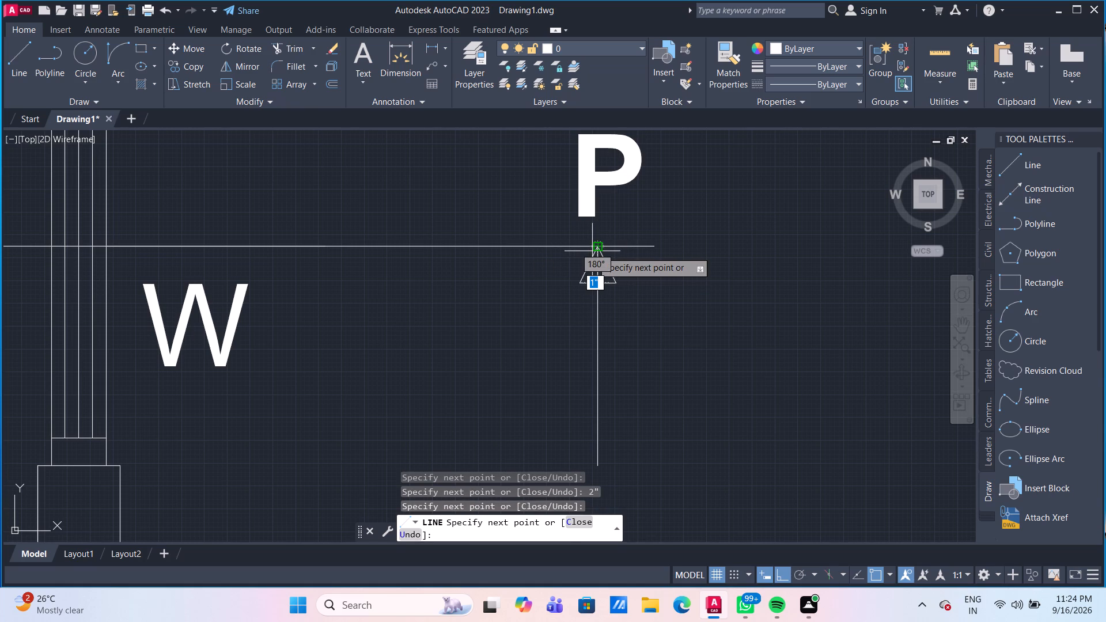
key("Escape")
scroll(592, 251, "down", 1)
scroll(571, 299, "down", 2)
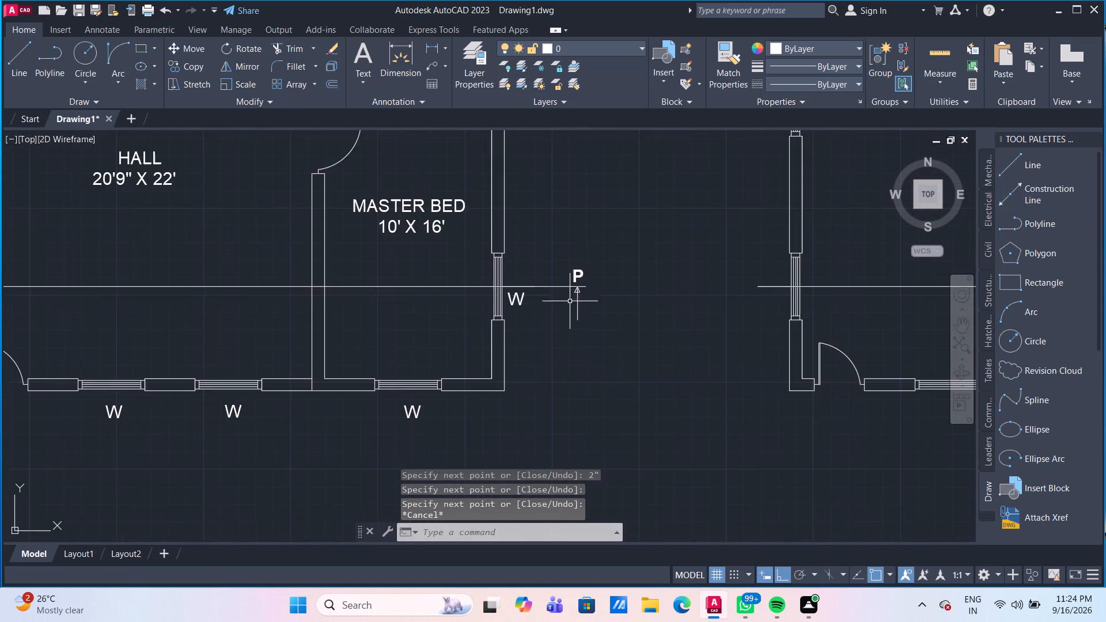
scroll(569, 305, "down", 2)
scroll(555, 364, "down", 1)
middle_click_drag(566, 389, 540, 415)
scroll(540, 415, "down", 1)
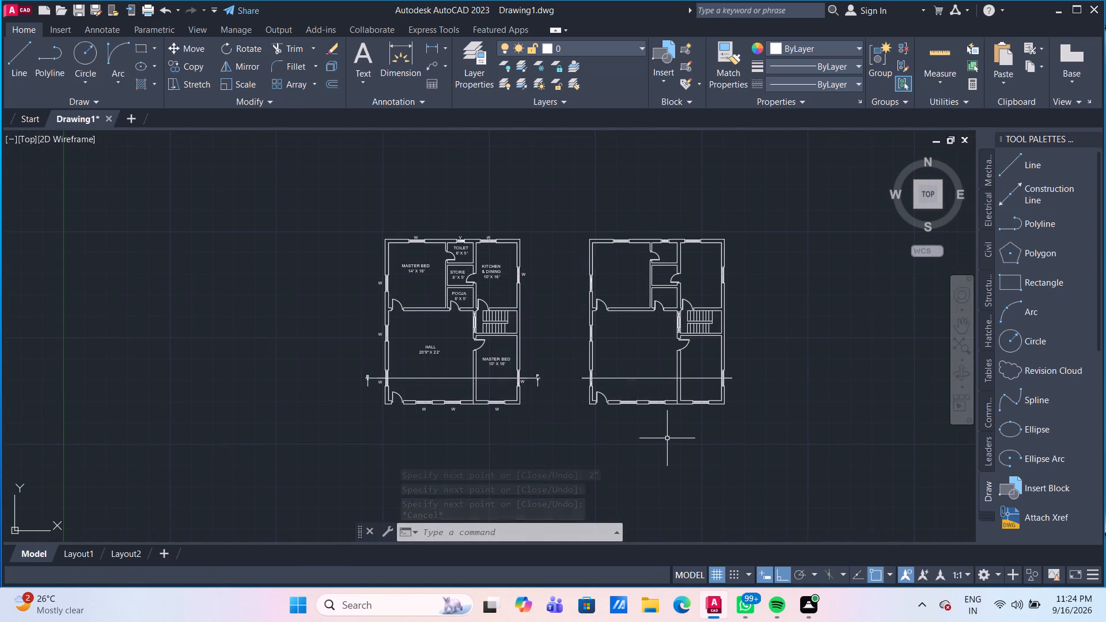